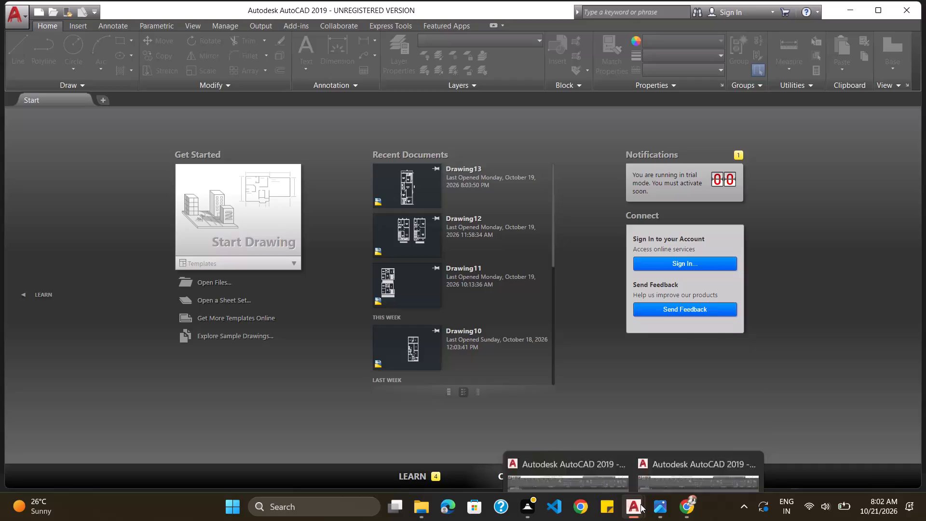
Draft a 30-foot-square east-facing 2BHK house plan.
Close the duplicate AutoCAD window and start a new drawing.
{"action": "left_click", "coordinate": [752, 408]}
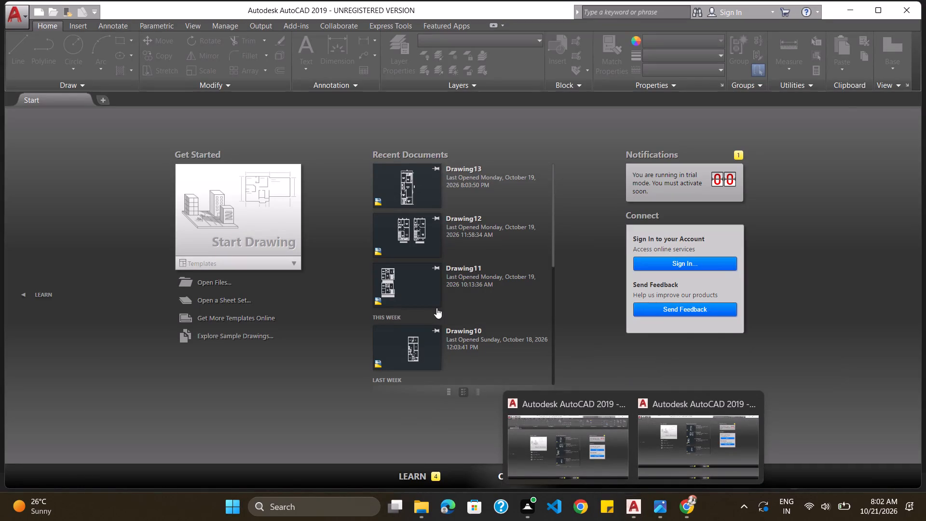
{"action": "left_click", "coordinate": [267, 252]}
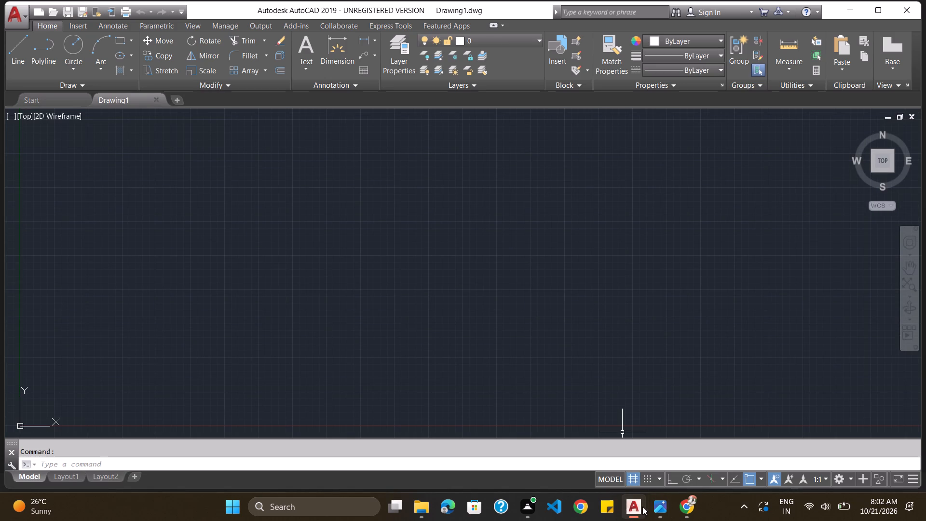
View the 30'×30' East Facing floor plan image in Photos, and return to the AutoCAD drawing.
{"action": "left_click", "coordinate": [654, 512]}
{"action": "left_click", "coordinate": [637, 446]}
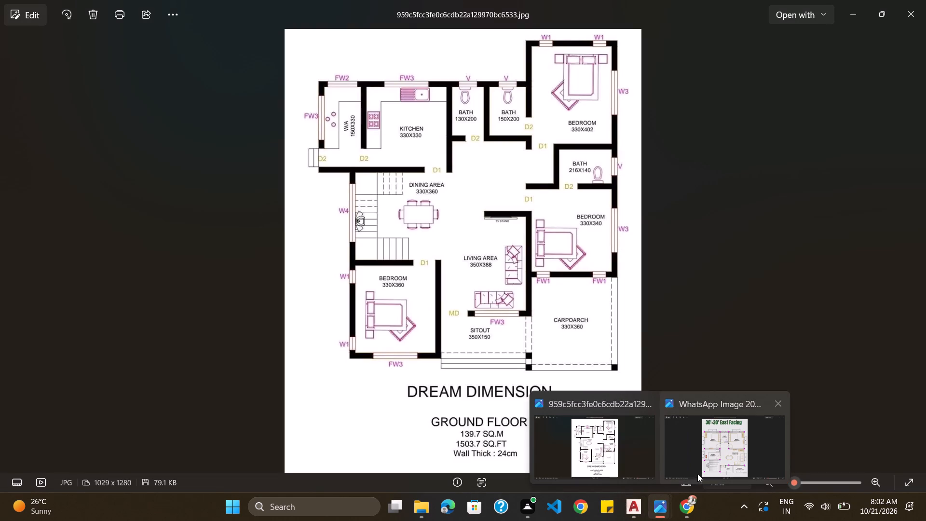
{"action": "left_click", "coordinate": [708, 458]}
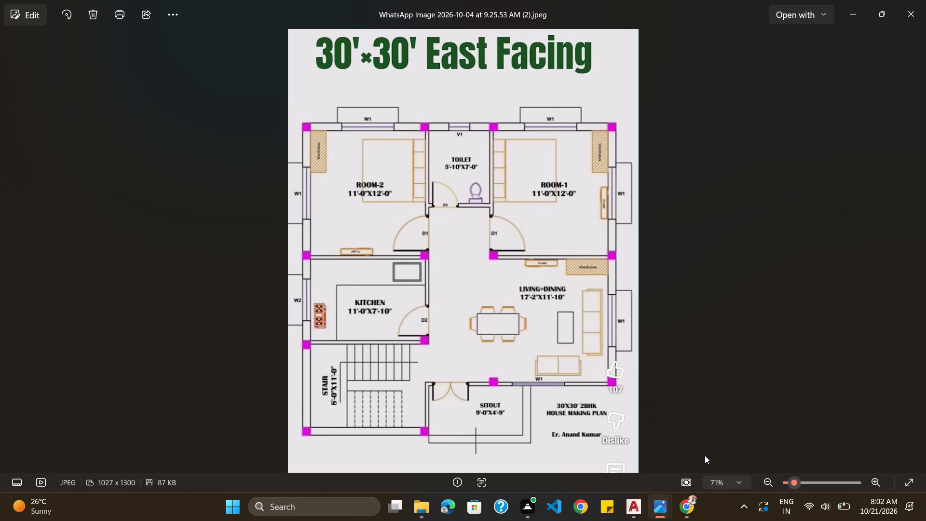
{"action": "left_click", "coordinate": [640, 505]}
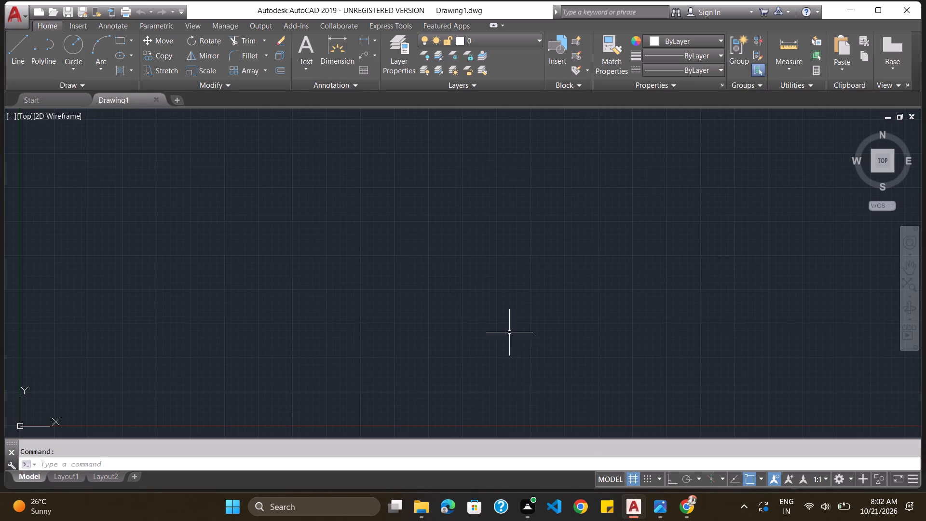
Turn on command logging for the drawing with LOGFILEON.
{"action": "left_click", "coordinate": [179, 465]}
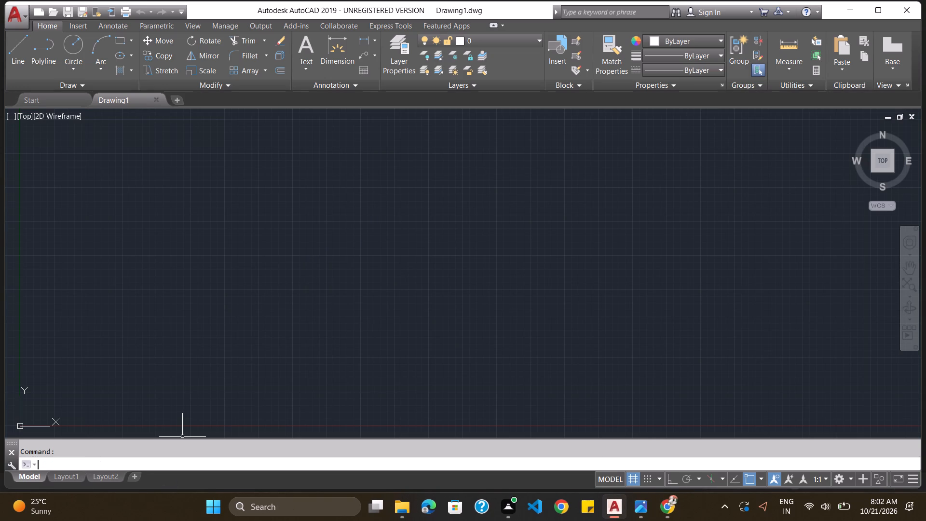
{"action": "type", "text": "logfile"}
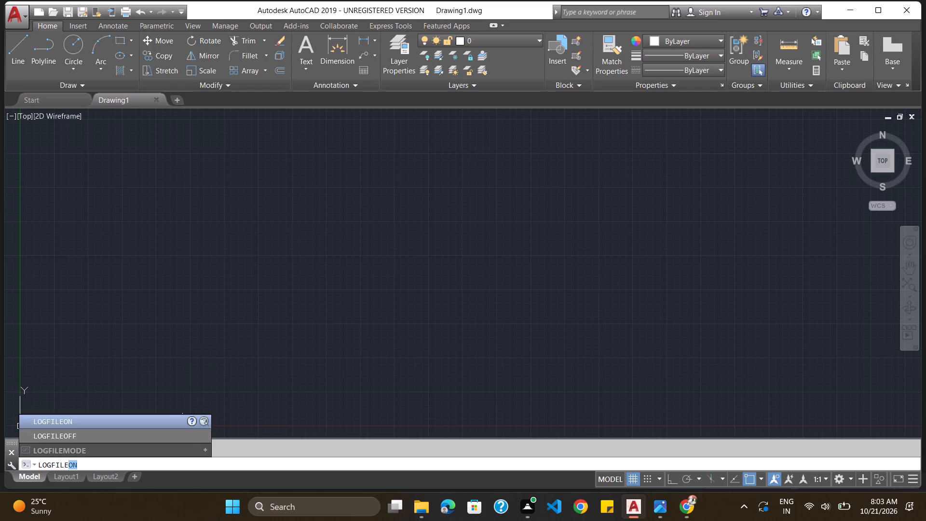
{"action": "key", "text": "Down"}
{"action": "key", "text": "Up"}
{"action": "key", "text": "Return"}
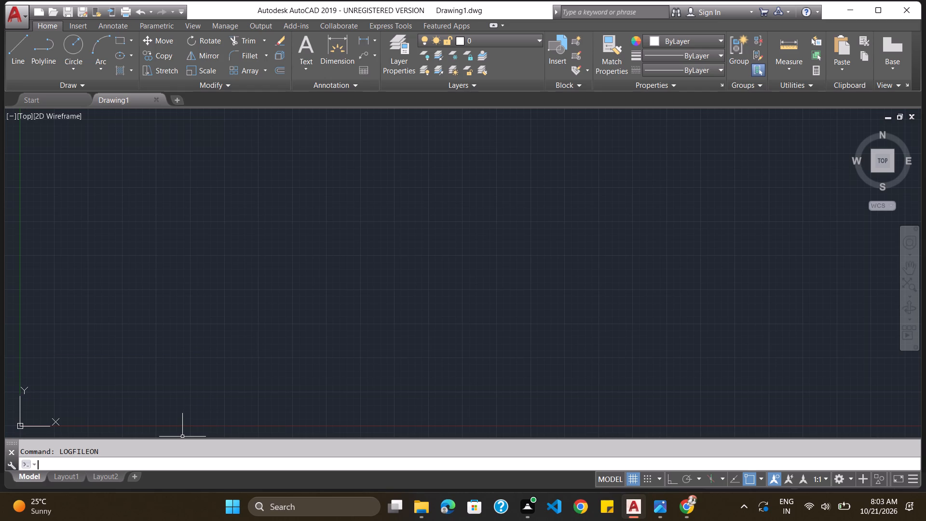
Set the drawing's length units to Architectural.
{"action": "type", "text": "uno"}
{"action": "key", "text": "BackSpace"}
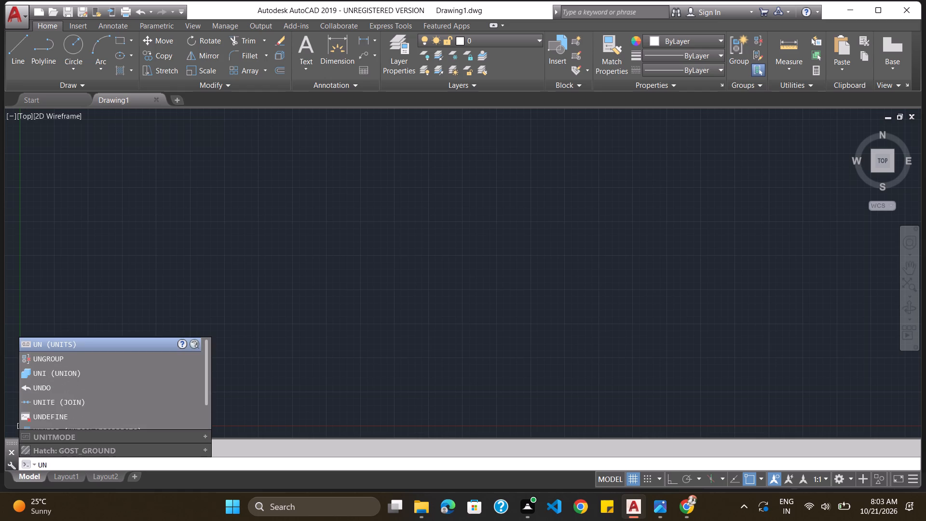
{"action": "type", "text": "its"}
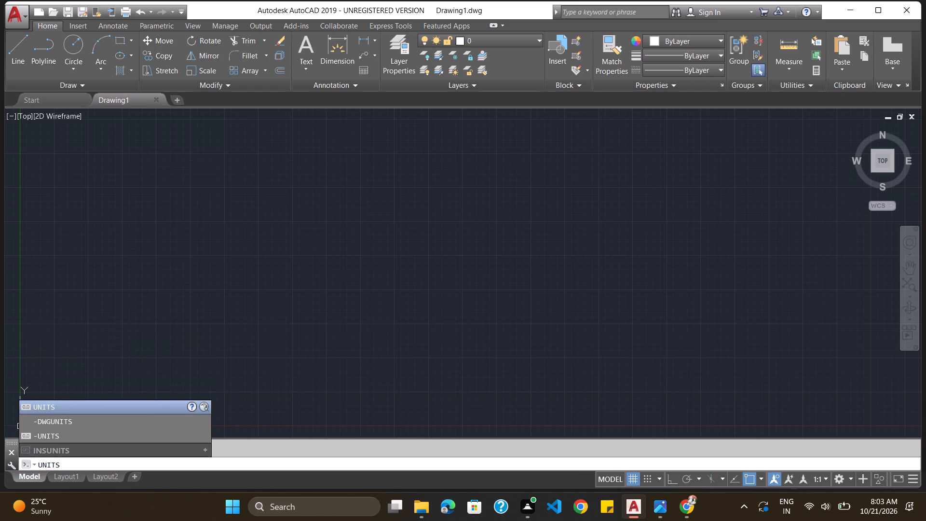
{"action": "key", "text": "Return"}
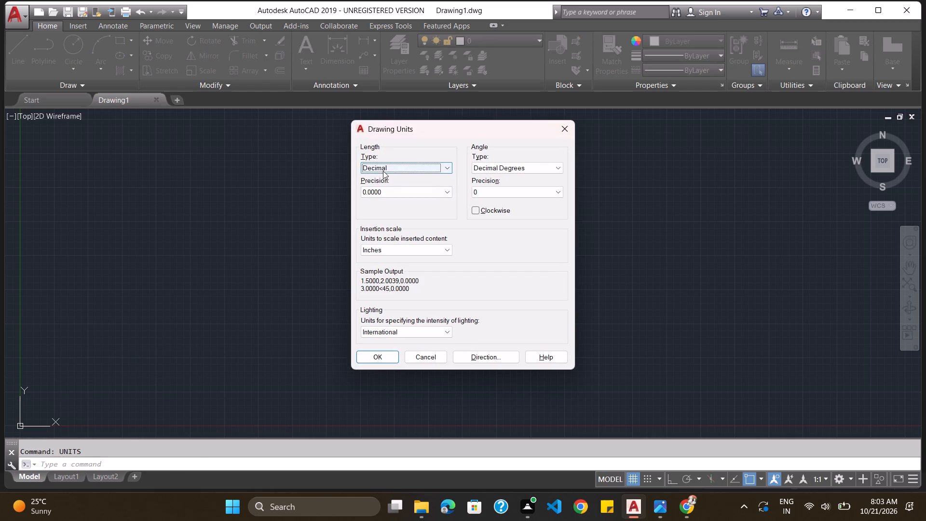
{"action": "left_click", "coordinate": [383, 171]}
{"action": "left_click", "coordinate": [382, 179]}
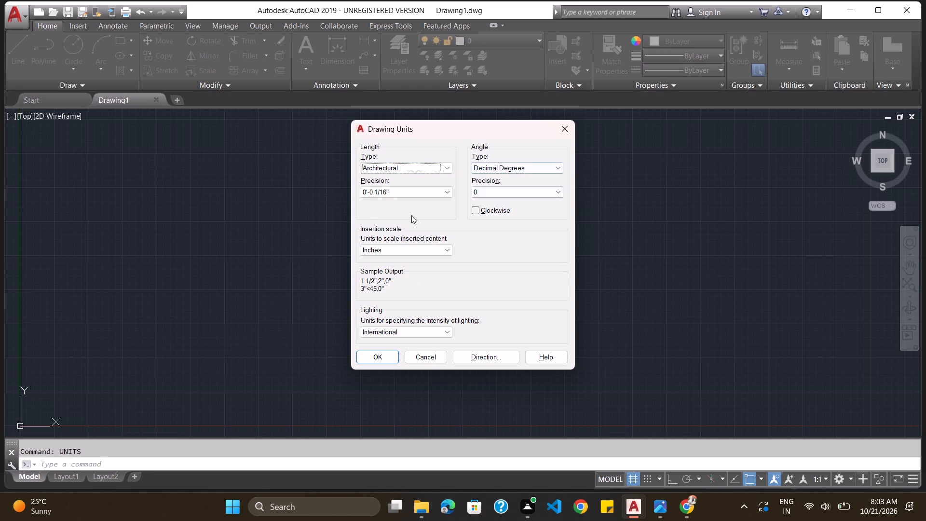
{"action": "left_click", "coordinate": [381, 356]}
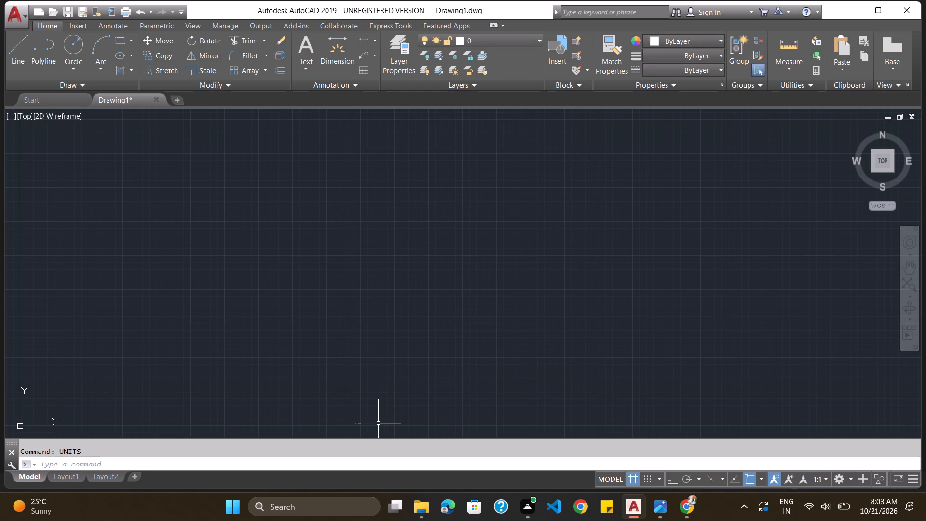
Draw two rays from one shared start point with Ortho on, one horizontal towards the east and one vertical towards the north.
{"action": "left_click", "coordinate": [360, 462]}
{"action": "type", "text": "ray"}
{"action": "key", "text": "Return"}
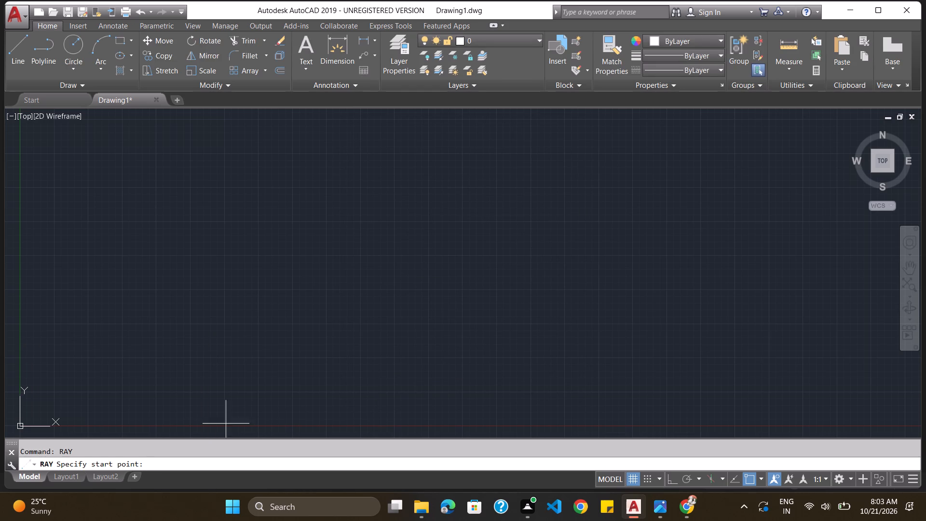
{"action": "left_click", "coordinate": [154, 368]}
{"action": "left_click", "coordinate": [673, 476]}
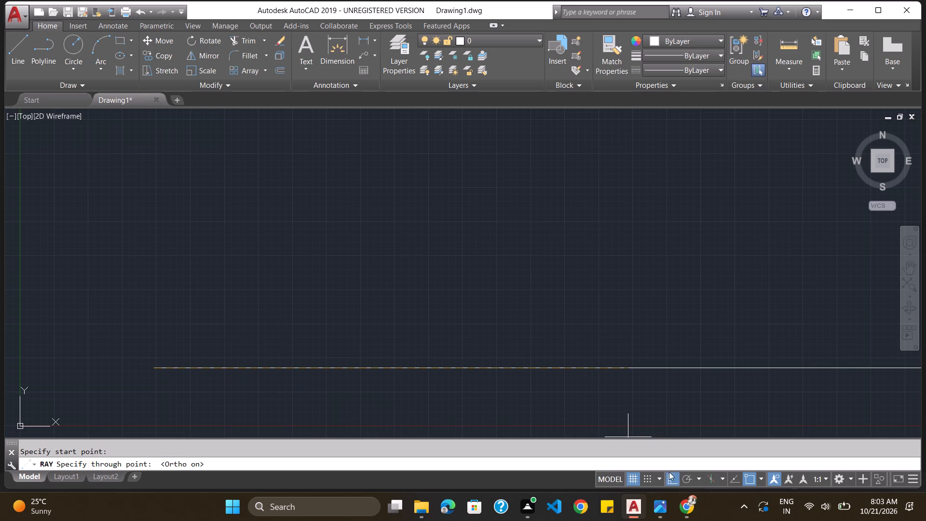
{"action": "left_click", "coordinate": [644, 416]}
{"action": "left_click", "coordinate": [195, 273]}
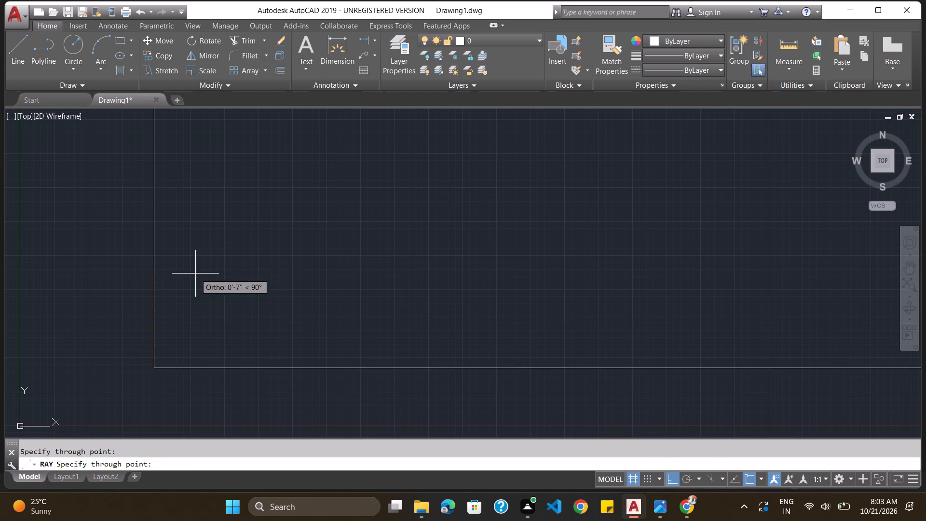
{"action": "left_click", "coordinate": [243, 466]}
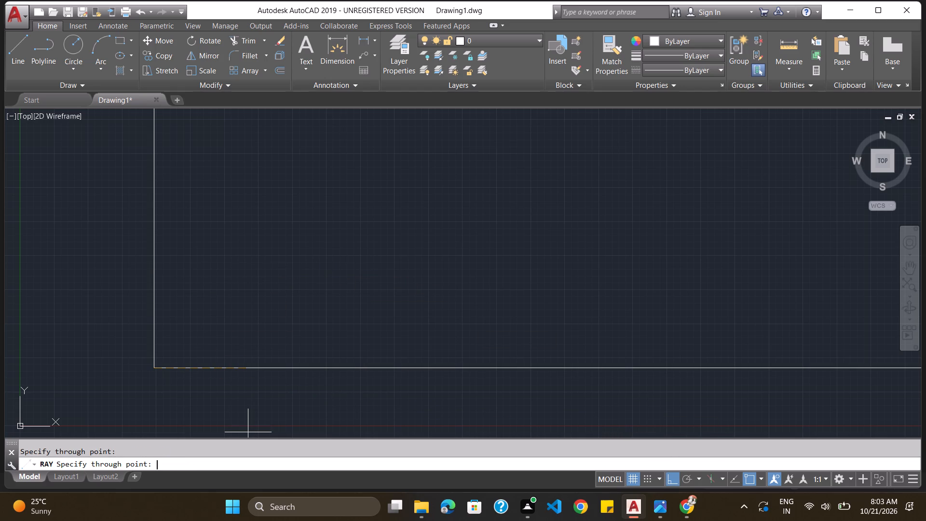
{"action": "key", "text": "Escape"}
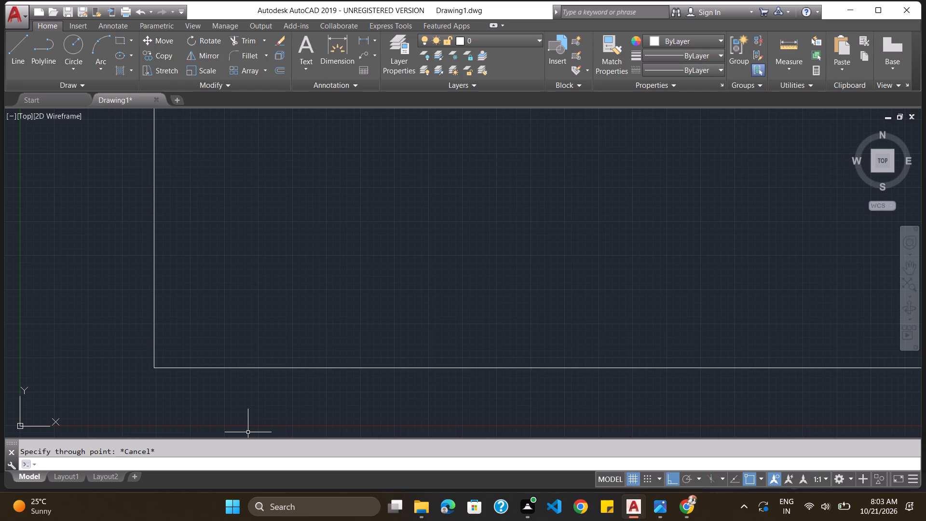
Offset the vertical ray and the horizontal ray 9" inward to form the outer wall thickness.
{"action": "left_click", "coordinate": [235, 468]}
{"action": "key", "text": "Escape"}
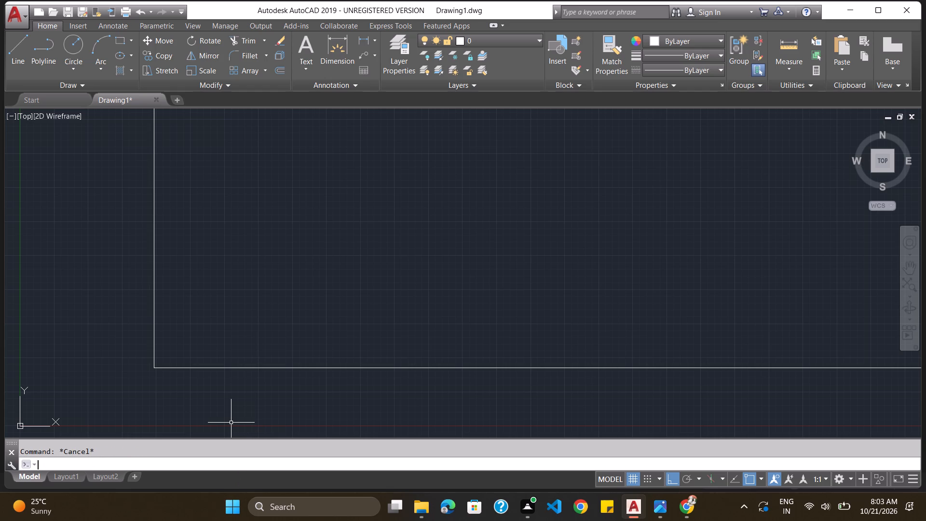
{"action": "key", "text": "o"}
{"action": "key", "text": "Return"}
{"action": "type", "text": "9\""}
{"action": "key", "text": "Return"}
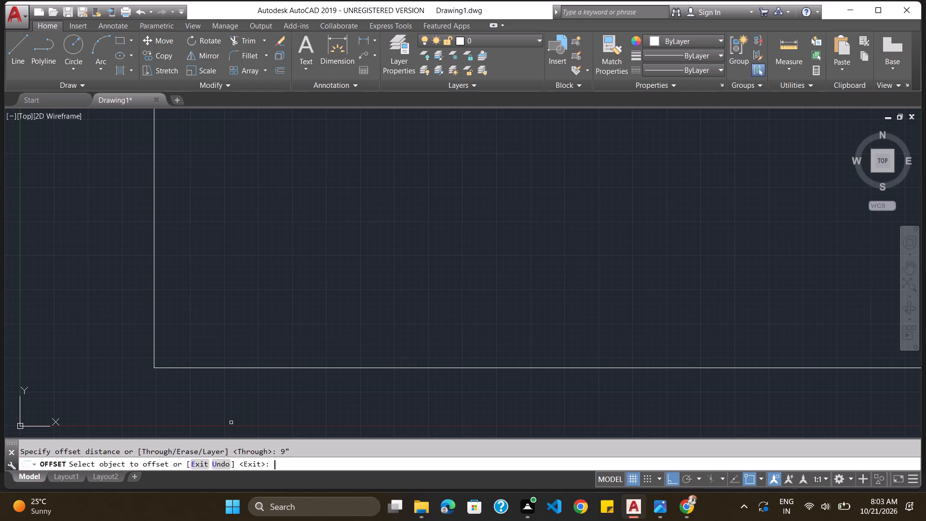
{"action": "left_click", "coordinate": [154, 336]}
{"action": "left_click", "coordinate": [187, 331]}
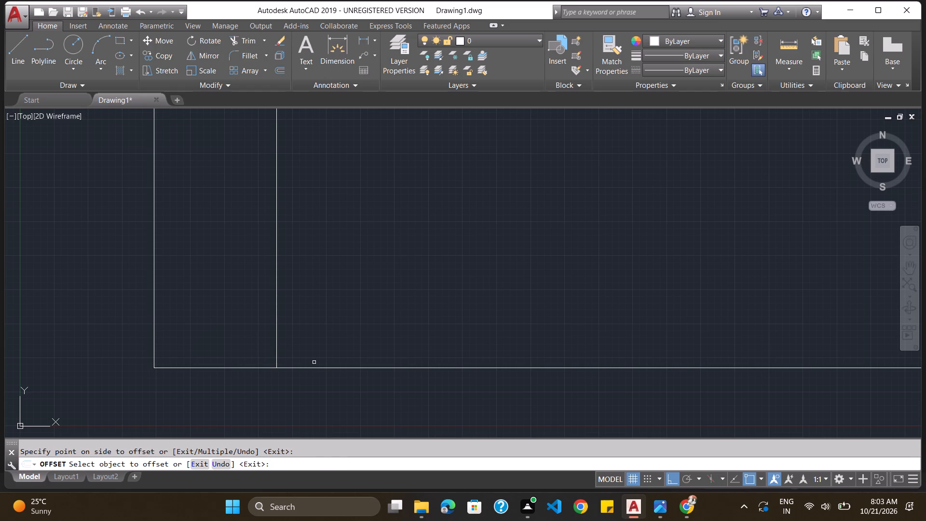
{"action": "left_click", "coordinate": [315, 368]}
{"action": "left_click", "coordinate": [319, 333]}
{"action": "scroll", "coordinate": [332, 326], "scroll_direction": "down", "scroll_amount": 5}
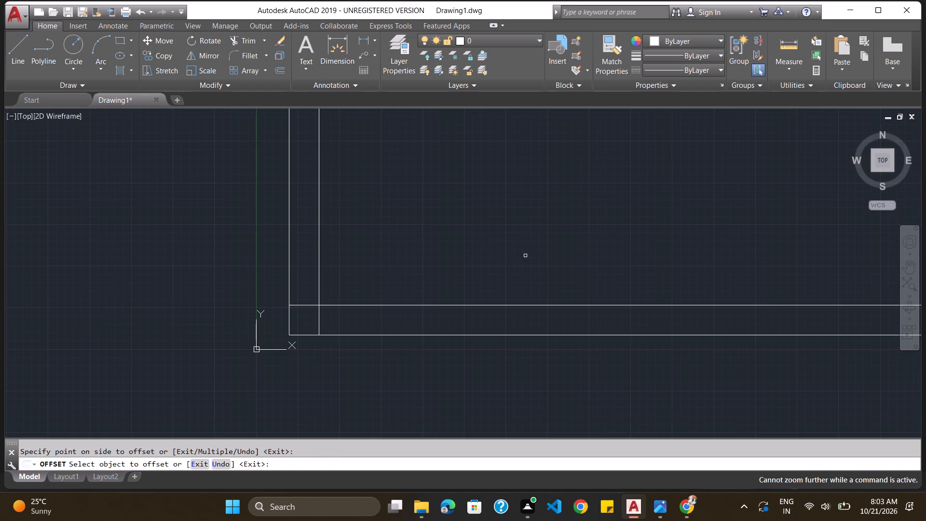
{"action": "scroll", "coordinate": [556, 228], "scroll_direction": "down", "scroll_amount": 4}
{"action": "key", "text": "Escape"}
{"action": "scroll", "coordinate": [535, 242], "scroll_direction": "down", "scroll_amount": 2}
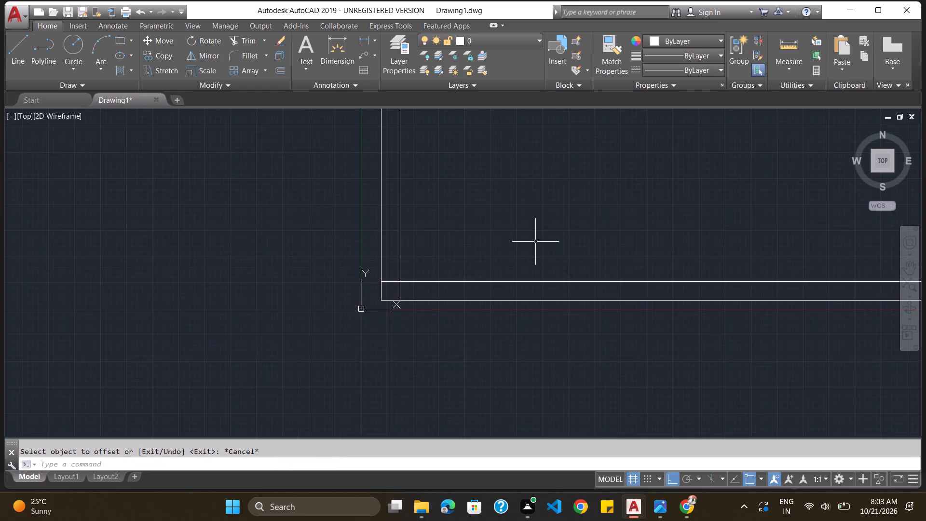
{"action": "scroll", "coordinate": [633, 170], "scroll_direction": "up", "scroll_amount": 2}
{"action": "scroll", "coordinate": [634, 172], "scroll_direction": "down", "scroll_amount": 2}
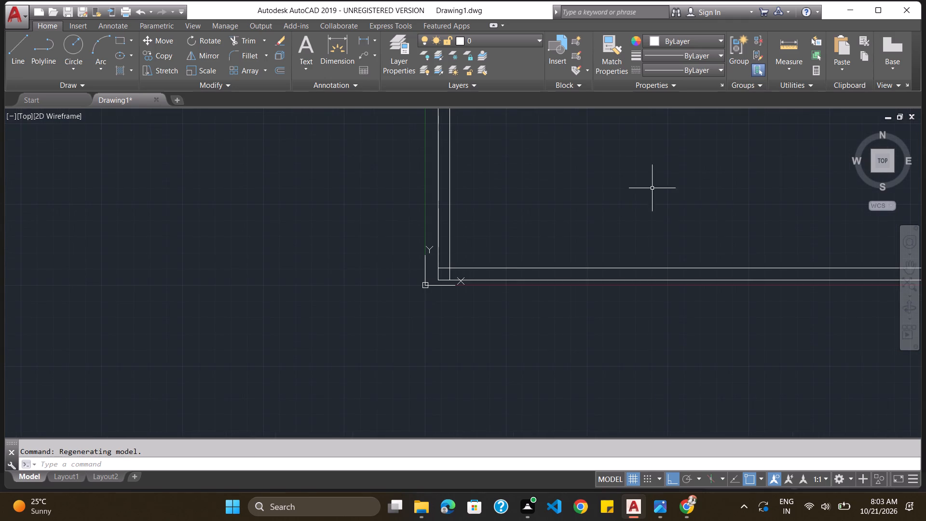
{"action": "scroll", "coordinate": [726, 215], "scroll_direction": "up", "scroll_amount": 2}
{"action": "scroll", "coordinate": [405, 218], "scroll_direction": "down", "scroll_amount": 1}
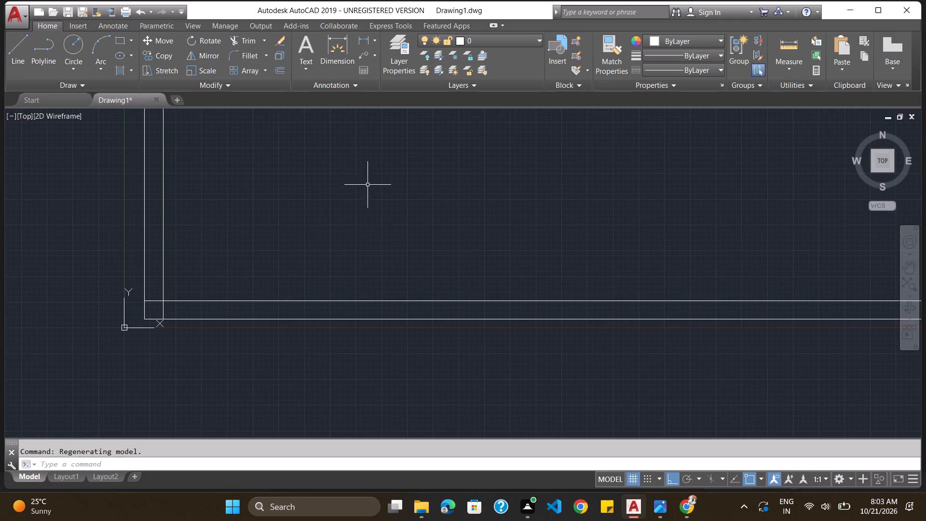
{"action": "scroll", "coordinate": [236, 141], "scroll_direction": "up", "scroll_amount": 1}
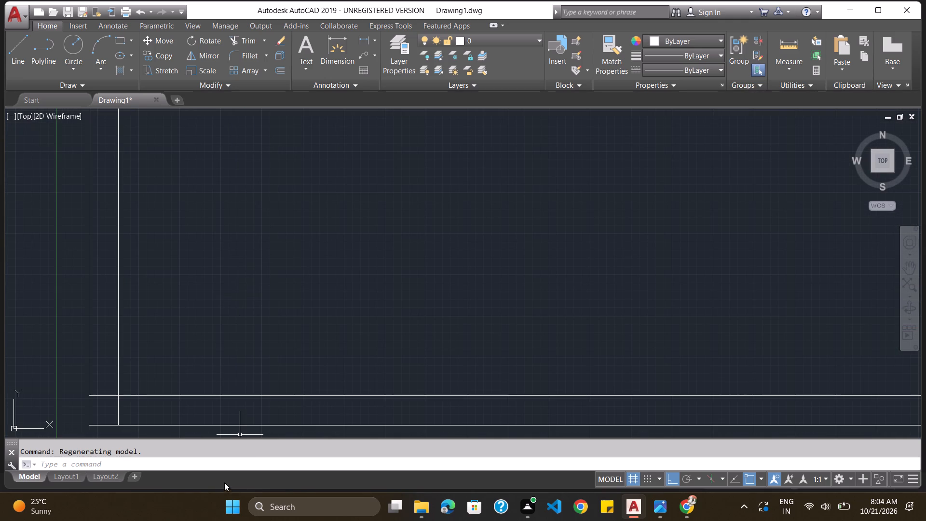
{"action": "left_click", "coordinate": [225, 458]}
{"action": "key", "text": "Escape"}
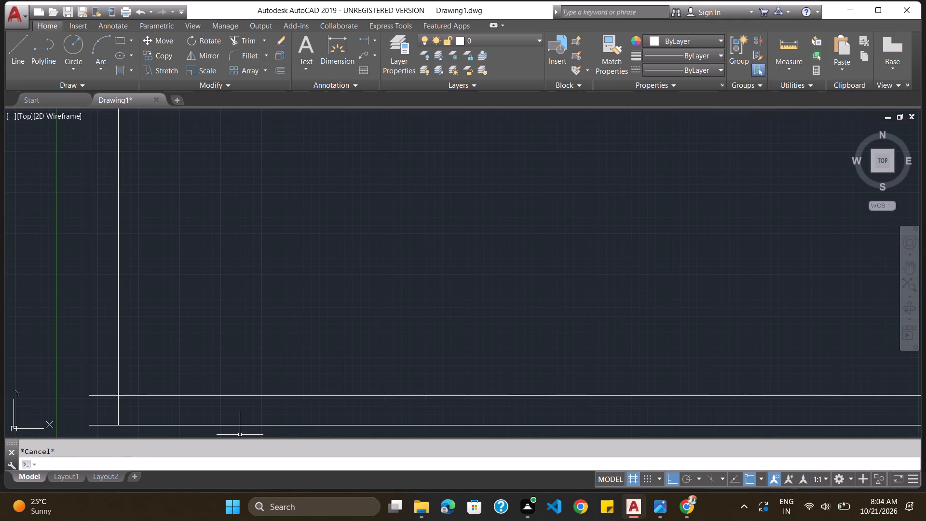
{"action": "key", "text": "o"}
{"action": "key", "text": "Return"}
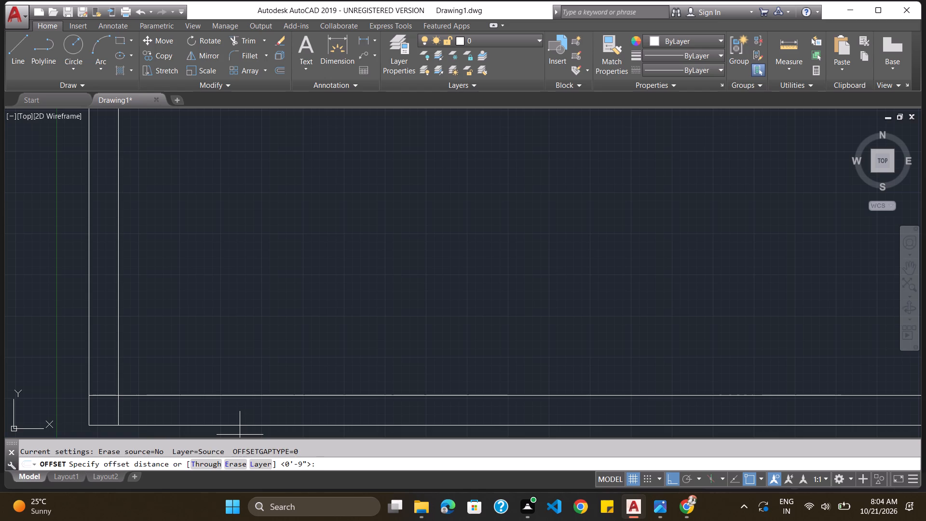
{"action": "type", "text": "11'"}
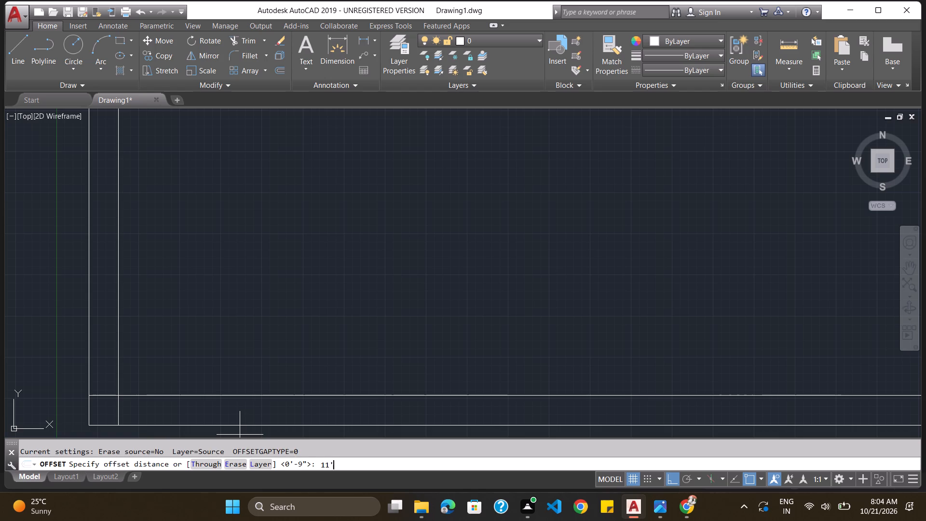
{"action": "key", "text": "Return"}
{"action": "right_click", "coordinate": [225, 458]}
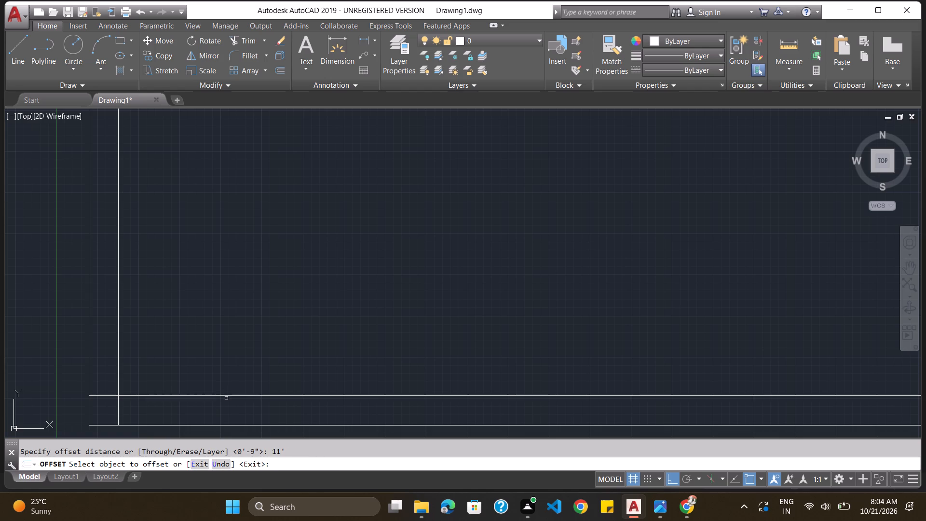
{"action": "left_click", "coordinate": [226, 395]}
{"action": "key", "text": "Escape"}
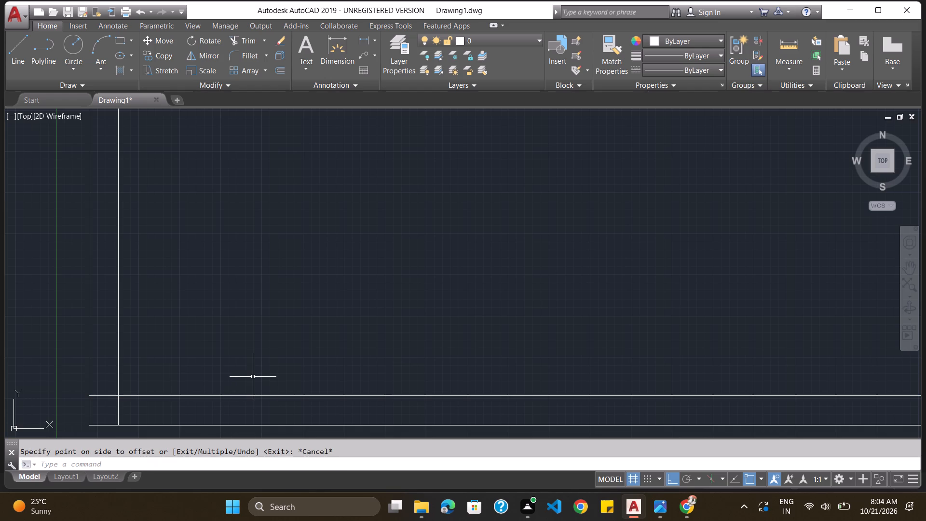
Offset the outer horizontal ray of the south wall 11' to the north.
{"action": "key", "text": "o"}
{"action": "key", "text": "Return"}
{"action": "type", "text": "11'"}
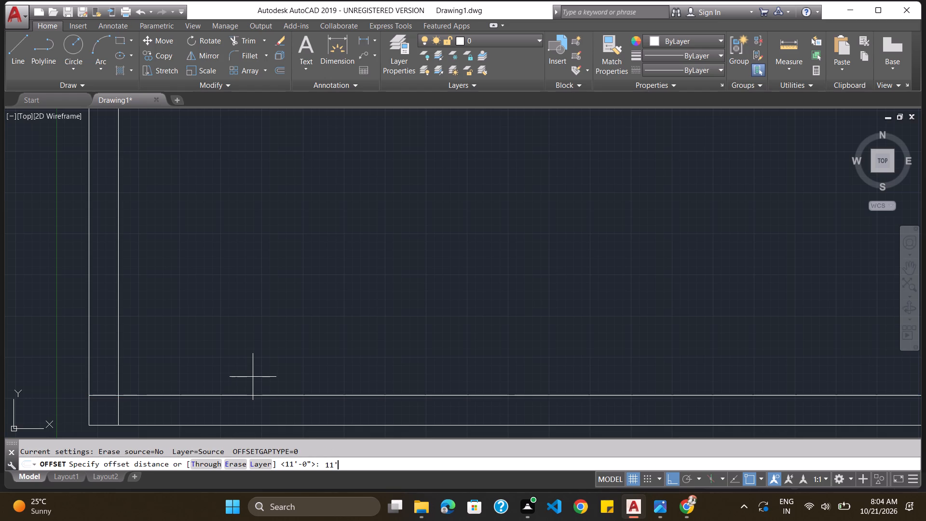
{"action": "key", "text": "Return"}
{"action": "left_click", "coordinate": [272, 425]}
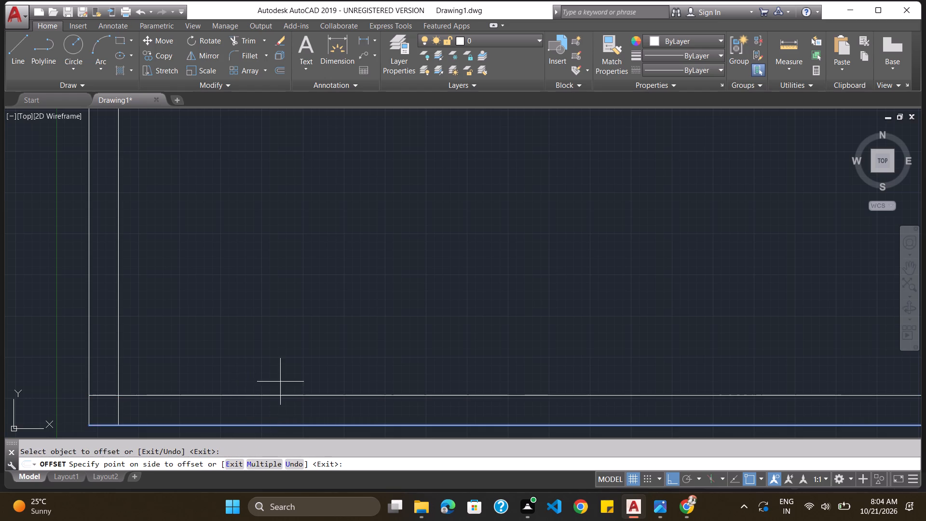
{"action": "left_click", "coordinate": [300, 288]}
{"action": "scroll", "coordinate": [301, 291], "scroll_direction": "down", "scroll_amount": 4}
{"action": "scroll", "coordinate": [613, 182], "scroll_direction": "up", "scroll_amount": 1}
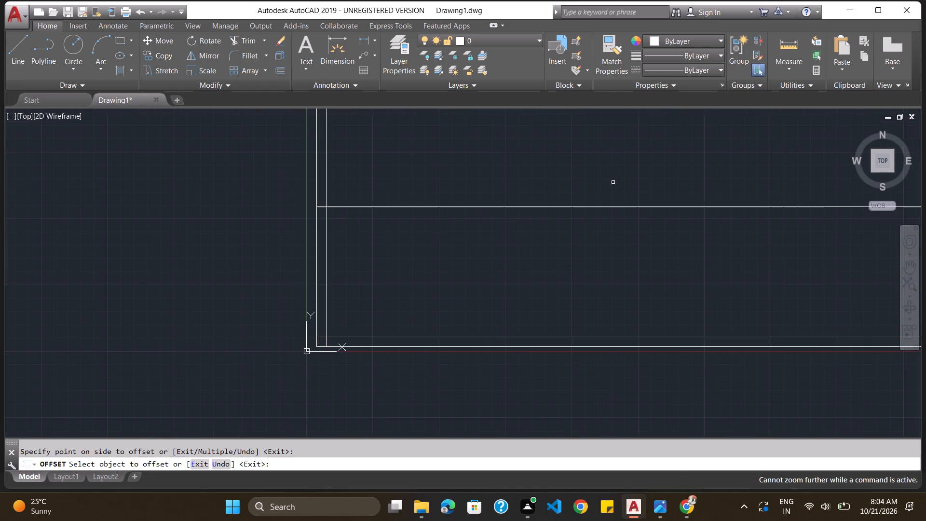
{"action": "scroll", "coordinate": [613, 184], "scroll_direction": "up", "scroll_amount": 1}
{"action": "key", "text": "Escape"}
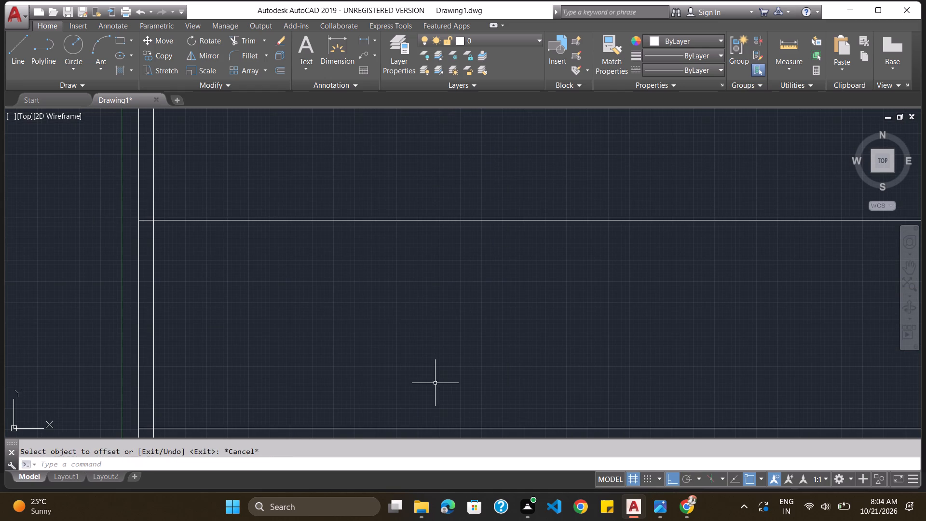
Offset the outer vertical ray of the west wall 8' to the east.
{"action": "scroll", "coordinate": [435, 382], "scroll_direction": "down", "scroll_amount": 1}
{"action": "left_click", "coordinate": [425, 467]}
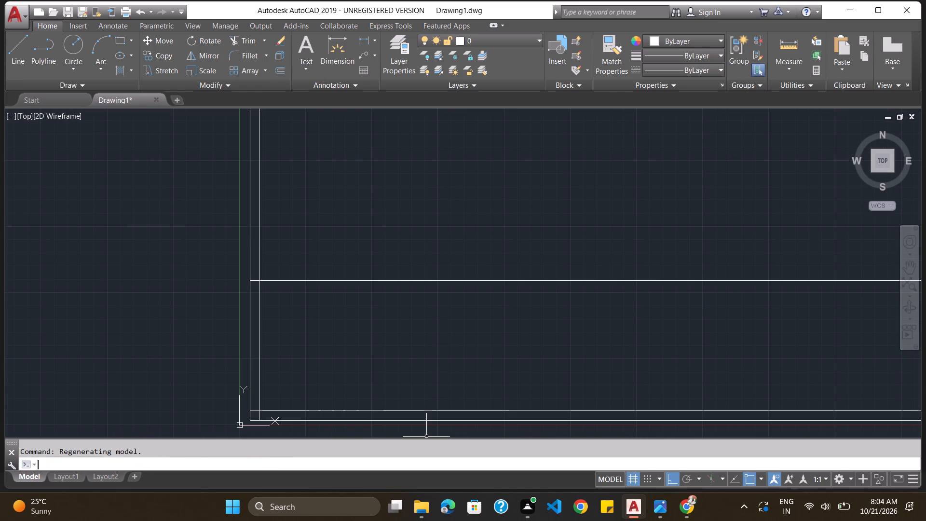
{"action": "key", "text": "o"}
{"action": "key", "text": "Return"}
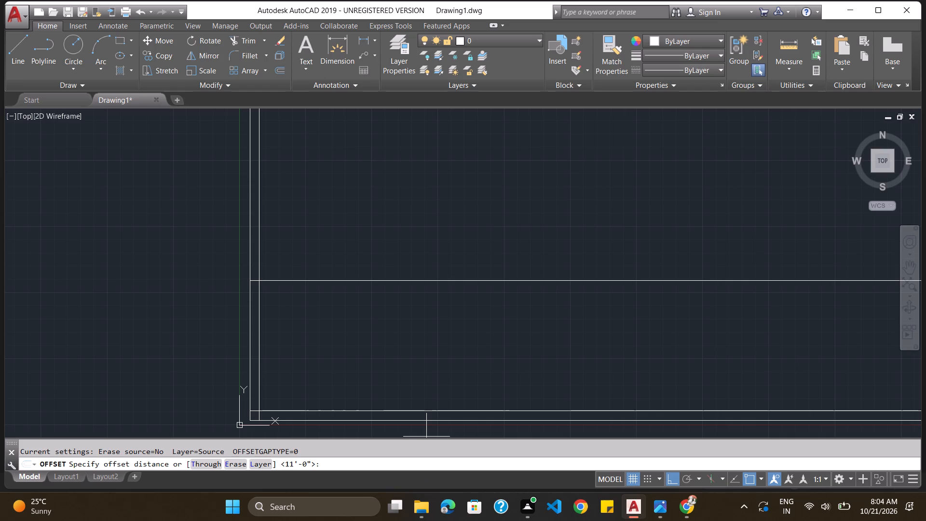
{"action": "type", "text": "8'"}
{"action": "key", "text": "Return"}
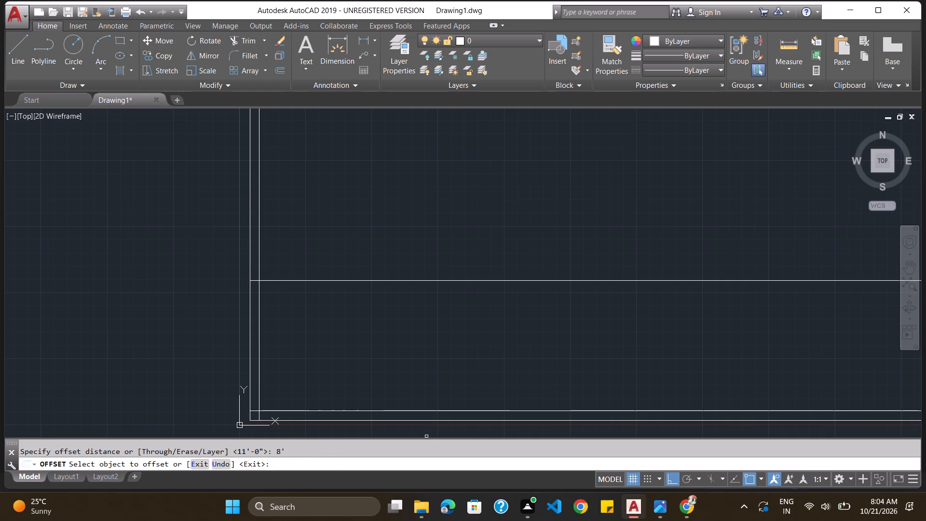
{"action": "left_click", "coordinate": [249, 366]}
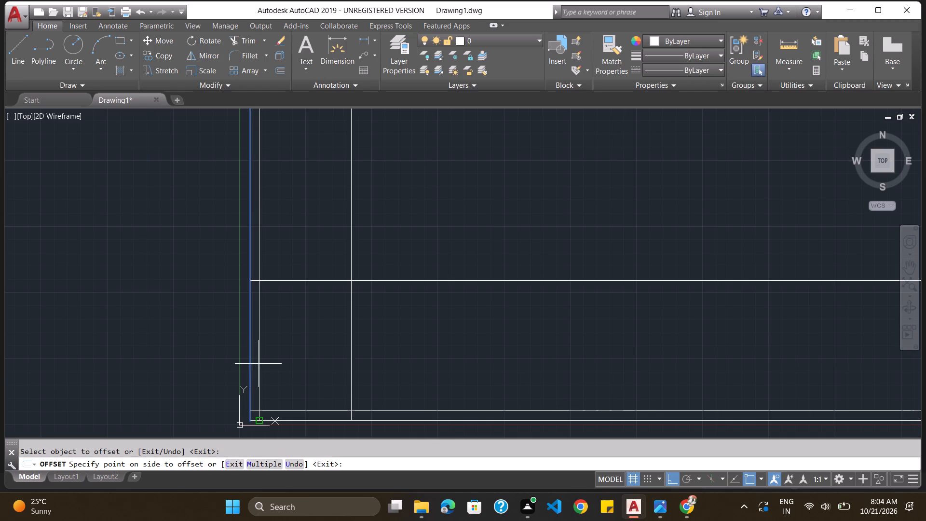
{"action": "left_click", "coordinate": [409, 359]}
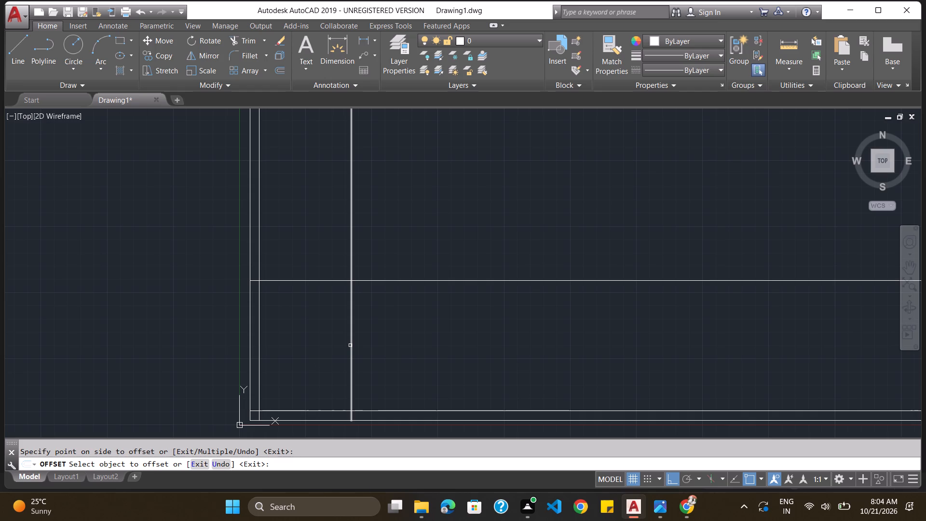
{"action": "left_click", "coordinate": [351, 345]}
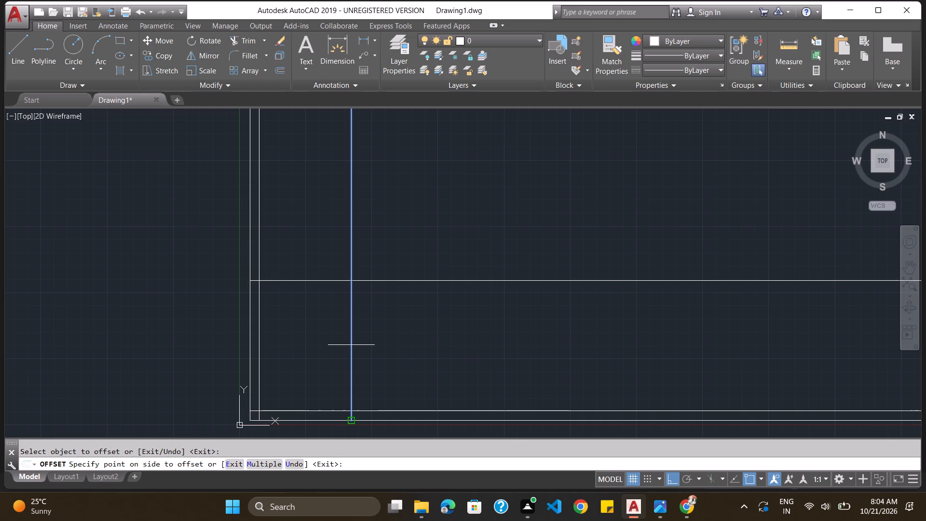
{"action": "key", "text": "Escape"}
Offset the inner vertical line of the west wall 11' to the east.
{"action": "left_click", "coordinate": [305, 468]}
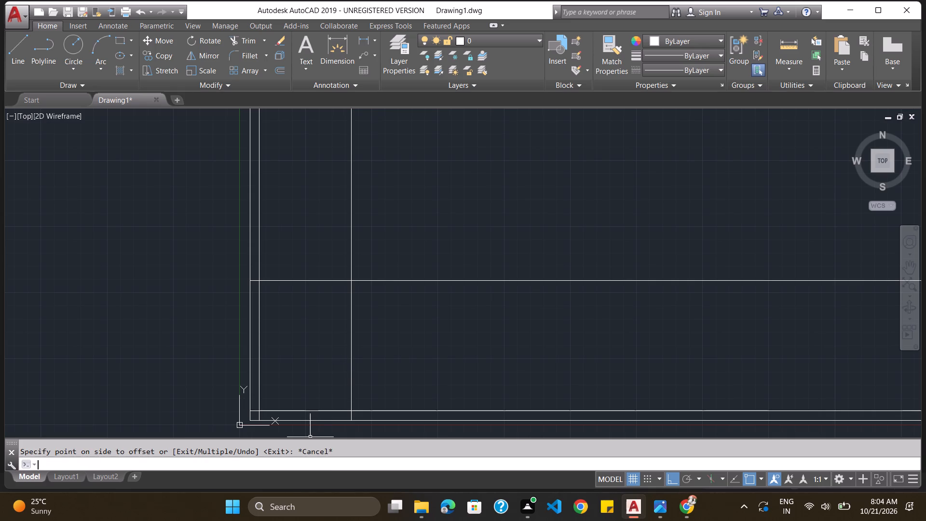
{"action": "key", "text": "o"}
{"action": "key", "text": "Return"}
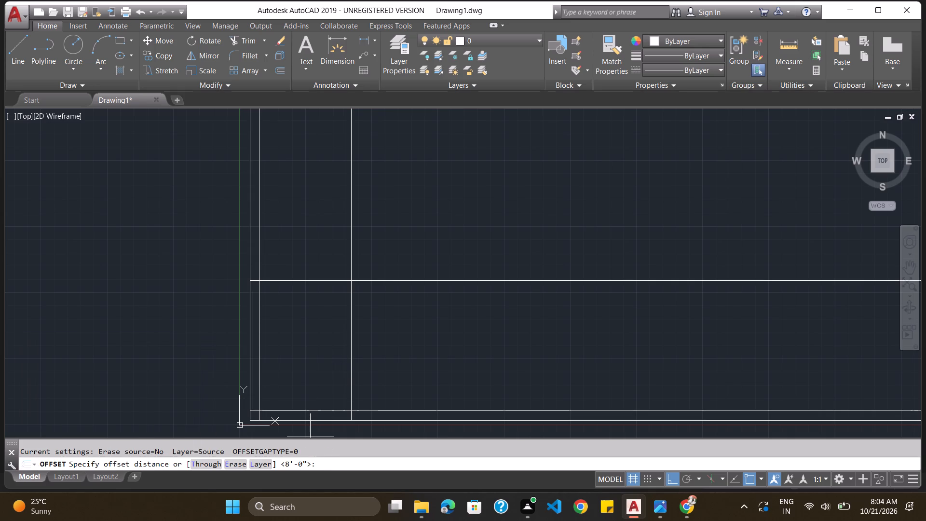
{"action": "type", "text": "11"}
{"action": "key", "text": "apostrophe"}
{"action": "key", "text": "Return"}
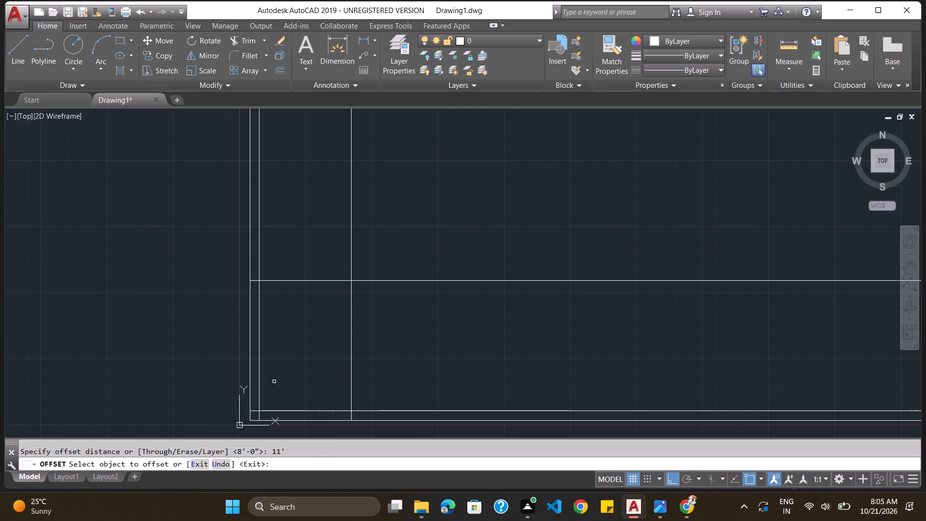
{"action": "left_click", "coordinate": [257, 388]}
{"action": "left_click", "coordinate": [257, 389]}
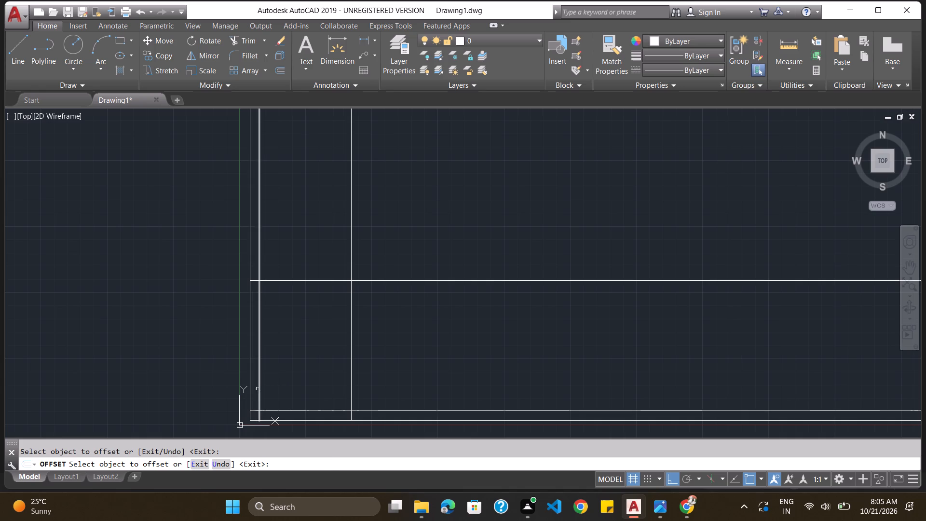
{"action": "left_click", "coordinate": [259, 388]}
{"action": "left_click", "coordinate": [501, 360]}
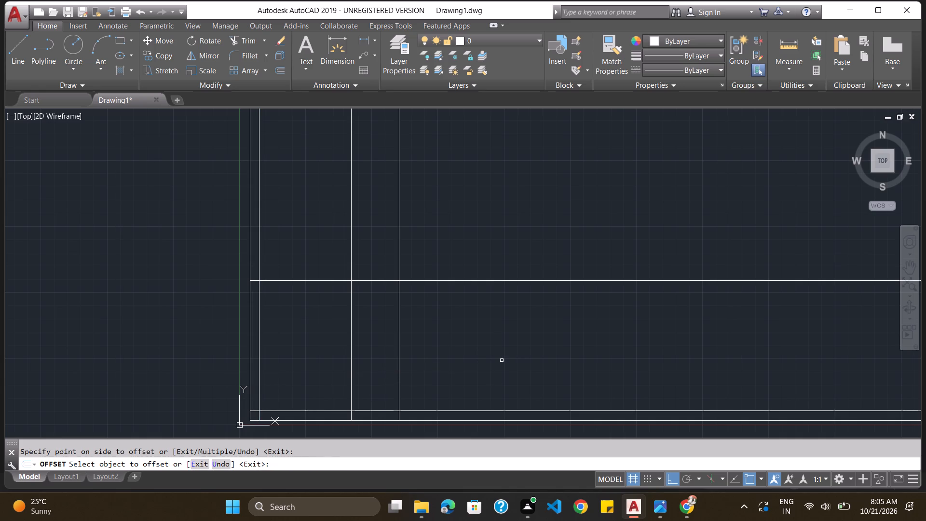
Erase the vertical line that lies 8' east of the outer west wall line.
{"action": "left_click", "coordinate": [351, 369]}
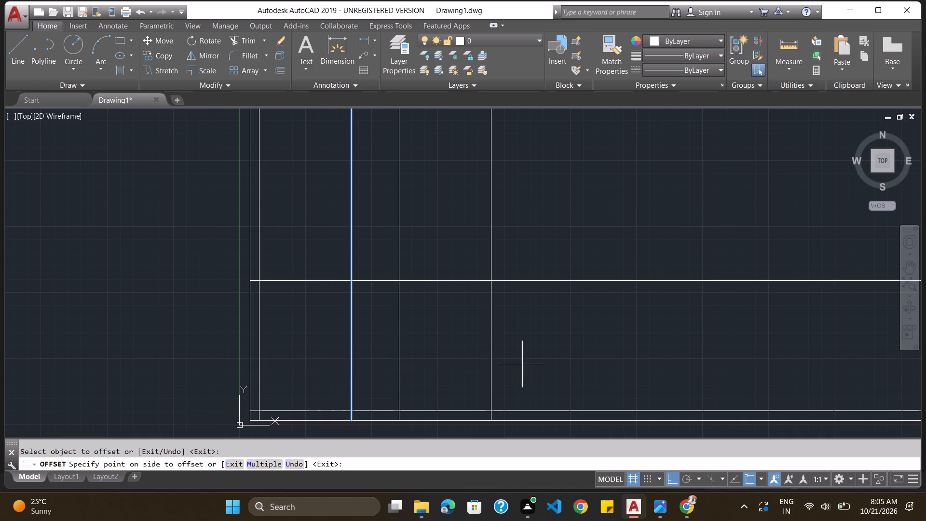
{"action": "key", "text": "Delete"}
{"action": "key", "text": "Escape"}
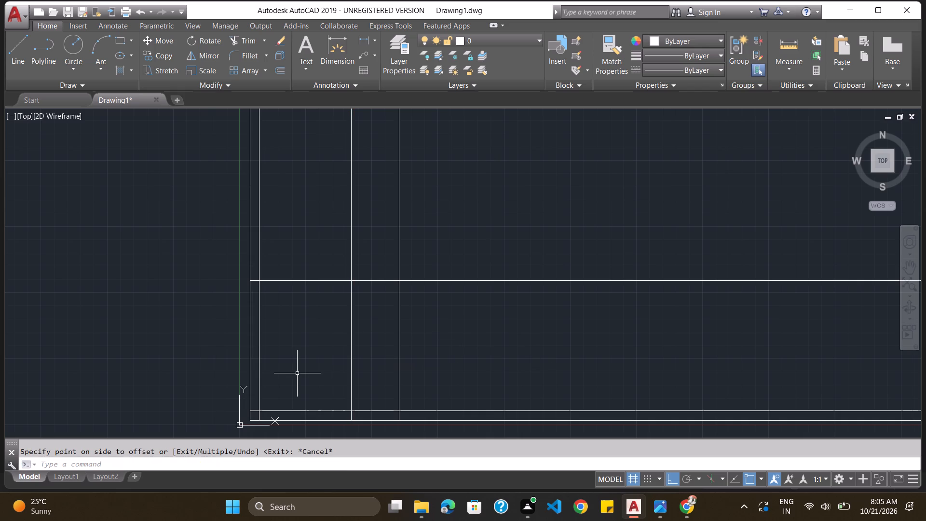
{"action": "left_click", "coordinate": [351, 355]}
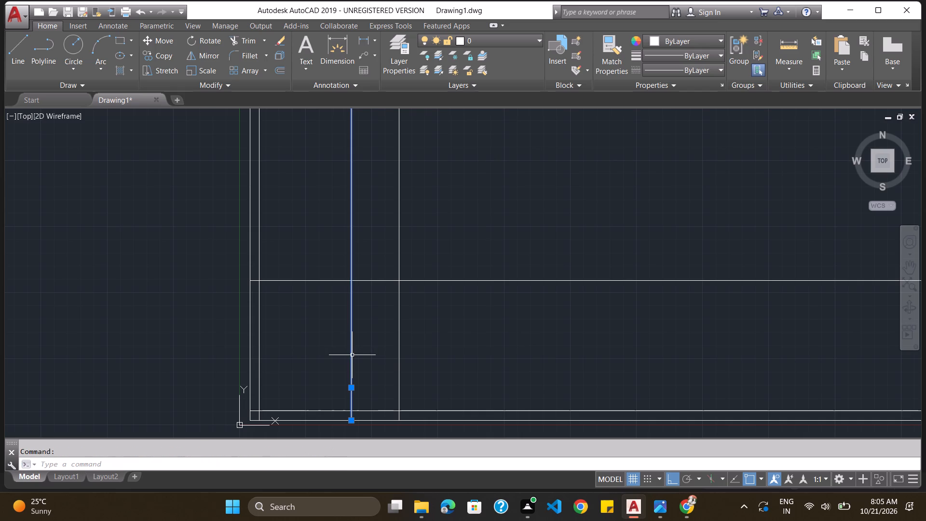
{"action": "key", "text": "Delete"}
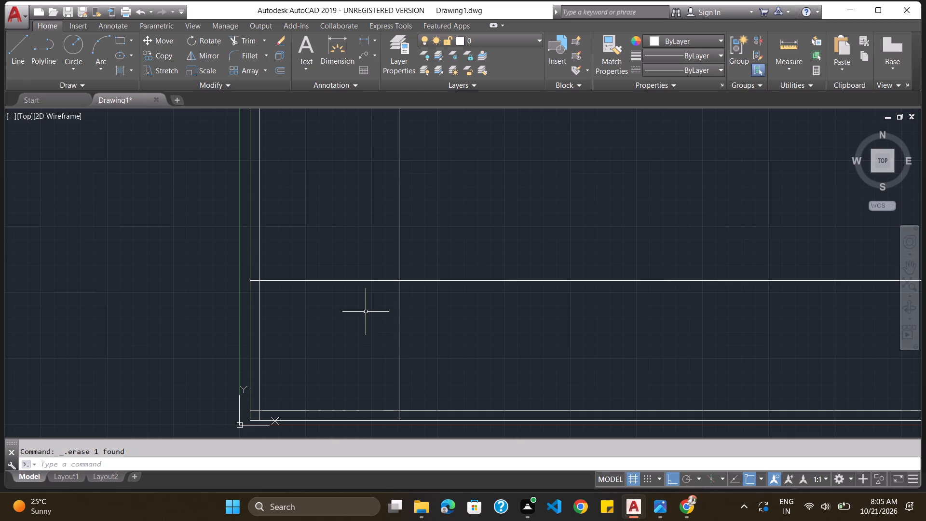
Offset the interior horizontal line 4.5" to the north and the interior vertical line 4.5" to the east to form partition walls.
{"action": "left_click", "coordinate": [404, 469]}
{"action": "key", "text": "o"}
{"action": "key", "text": "Return"}
{"action": "type", "text": "4.5\""}
{"action": "key", "text": "Return"}
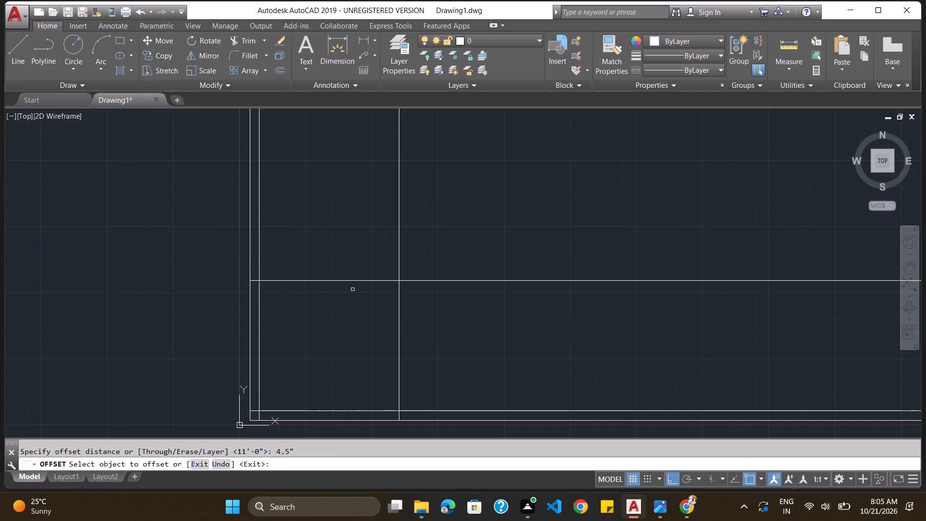
{"action": "left_click", "coordinate": [341, 282]}
{"action": "left_click", "coordinate": [344, 255]}
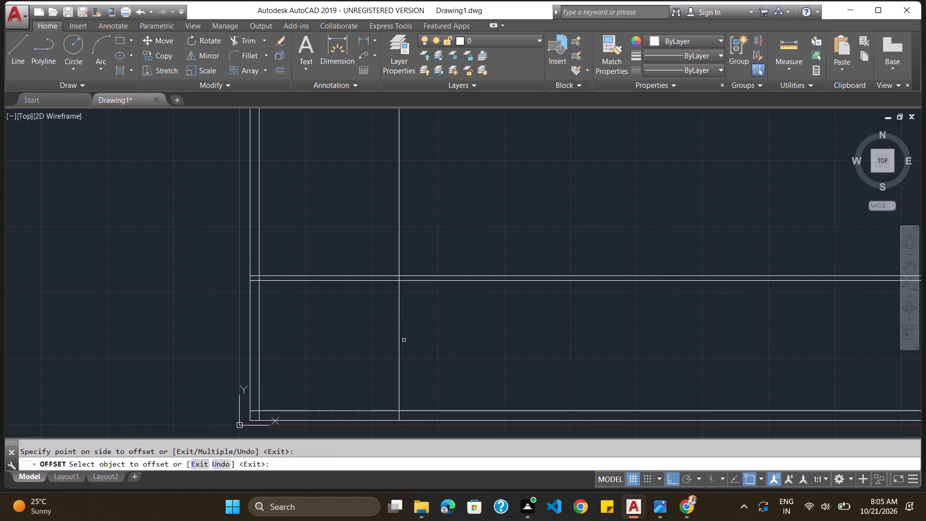
{"action": "left_click", "coordinate": [398, 344]}
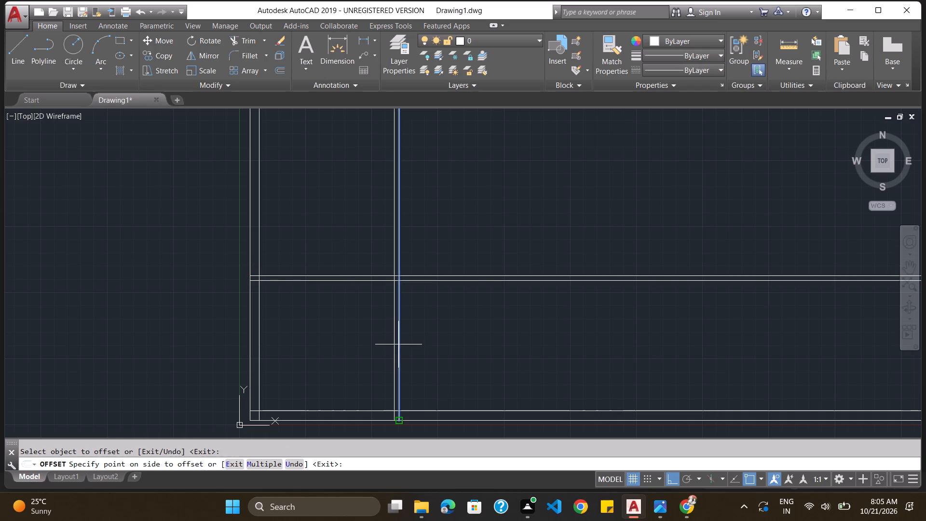
{"action": "left_click", "coordinate": [417, 344]}
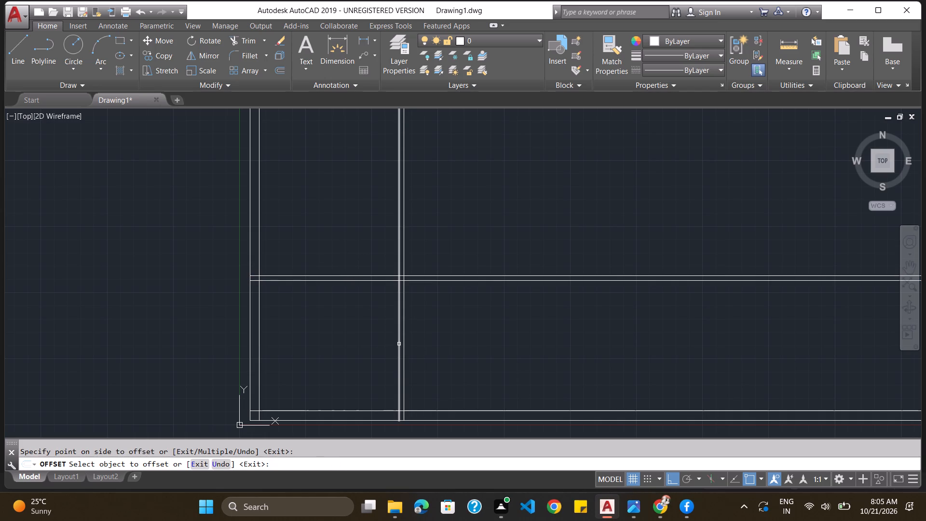
{"action": "key", "text": "Escape"}
Offset the lower line of the horizontal partition wall 7'10" to the north.
{"action": "scroll", "coordinate": [345, 342], "scroll_direction": "down", "scroll_amount": 3}
{"action": "scroll", "coordinate": [350, 305], "scroll_direction": "up", "scroll_amount": 3}
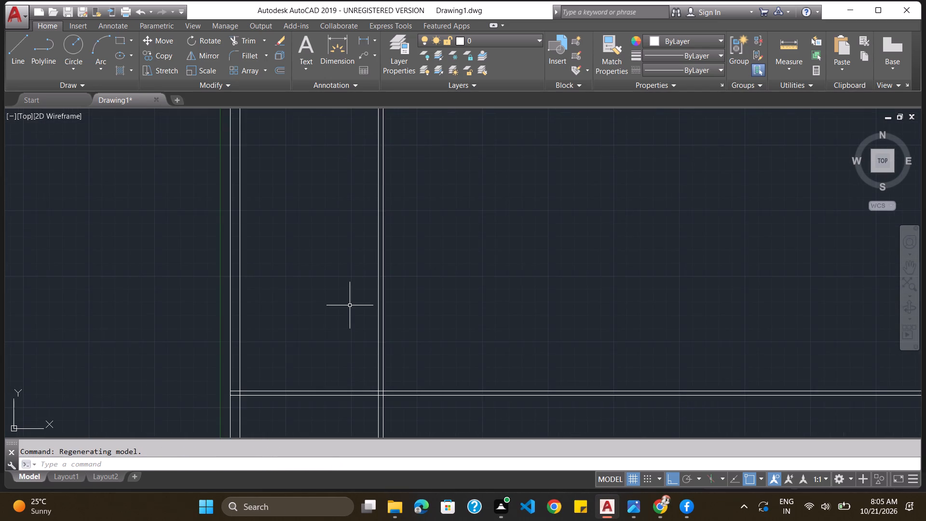
{"action": "scroll", "coordinate": [350, 313], "scroll_direction": "down", "scroll_amount": 1}
{"action": "scroll", "coordinate": [375, 356], "scroll_direction": "down", "scroll_amount": 1}
{"action": "scroll", "coordinate": [381, 364], "scroll_direction": "up", "scroll_amount": 2}
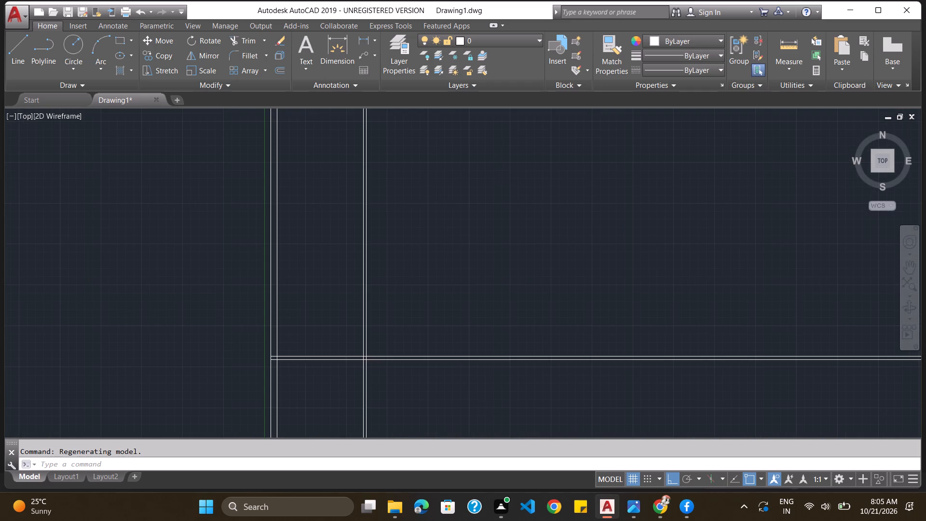
{"action": "left_click", "coordinate": [366, 457]}
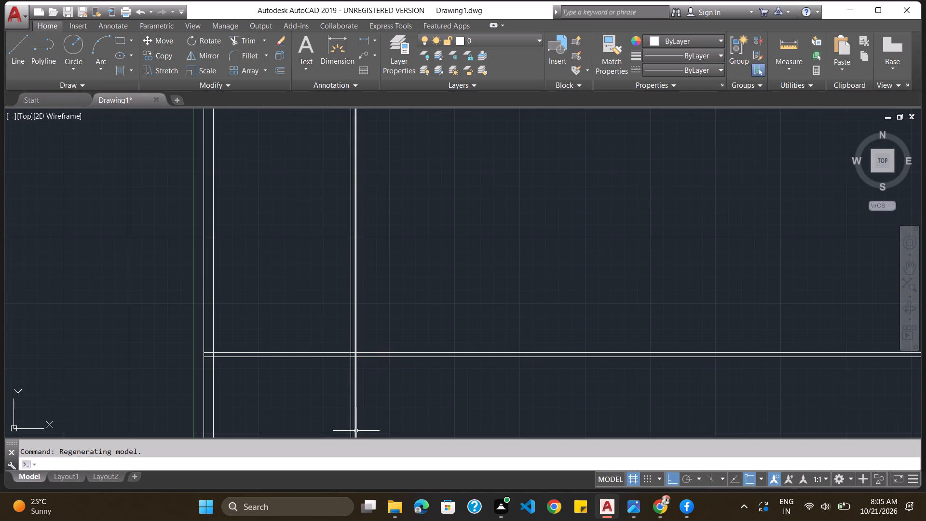
{"action": "key", "text": "o"}
{"action": "key", "text": "Return"}
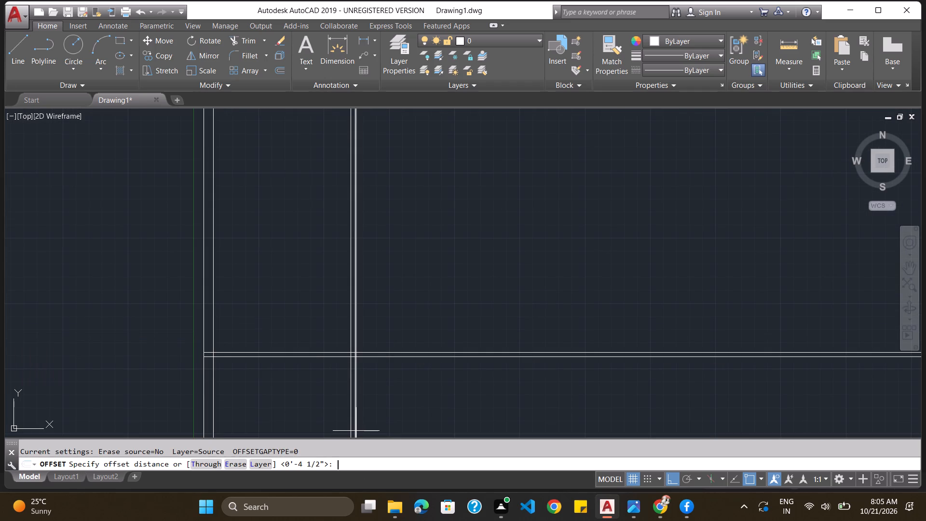
{"action": "left_click", "coordinate": [369, 460]}
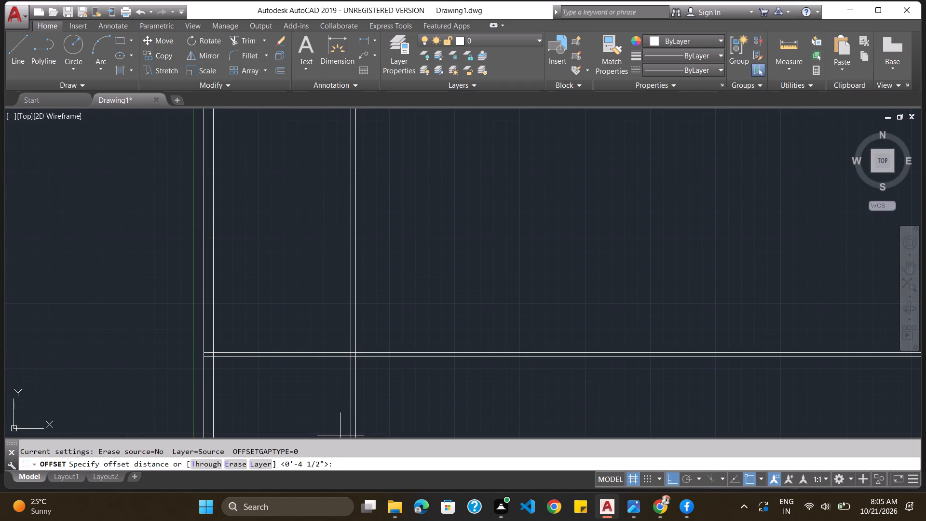
{"action": "type", "text": "7'10\""}
{"action": "key", "text": "Return"}
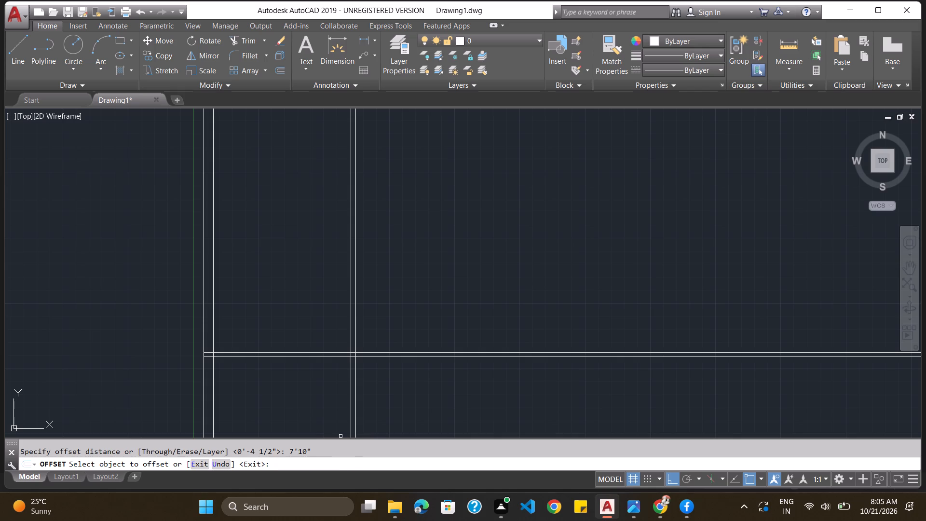
{"action": "left_click", "coordinate": [251, 358]}
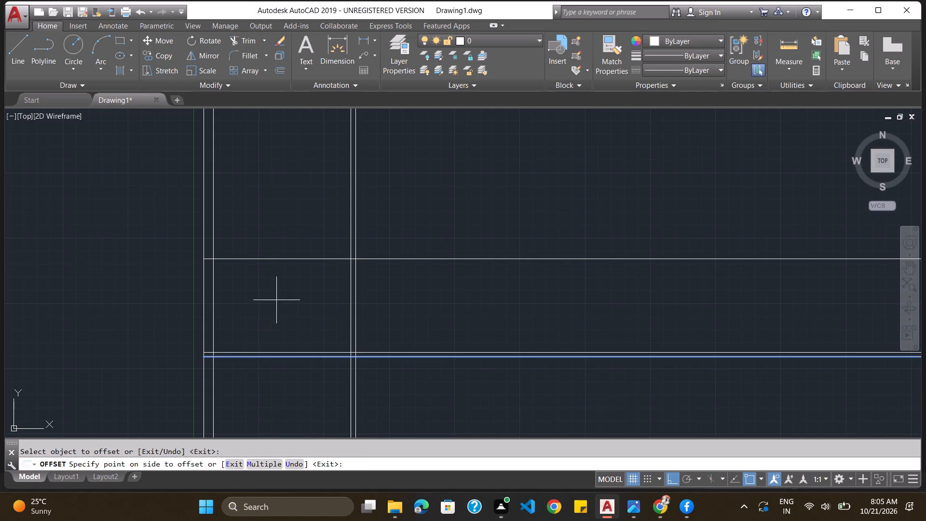
{"action": "left_click", "coordinate": [276, 300]}
{"action": "key", "text": "Escape"}
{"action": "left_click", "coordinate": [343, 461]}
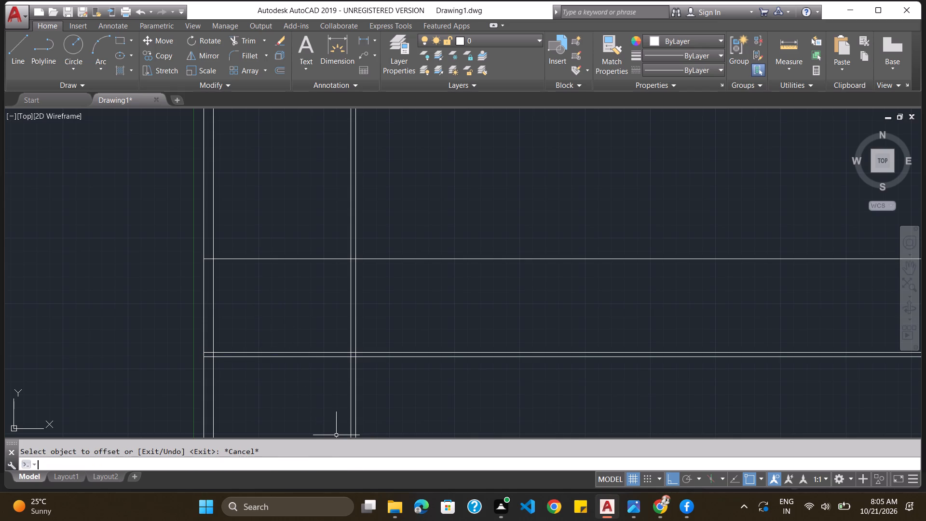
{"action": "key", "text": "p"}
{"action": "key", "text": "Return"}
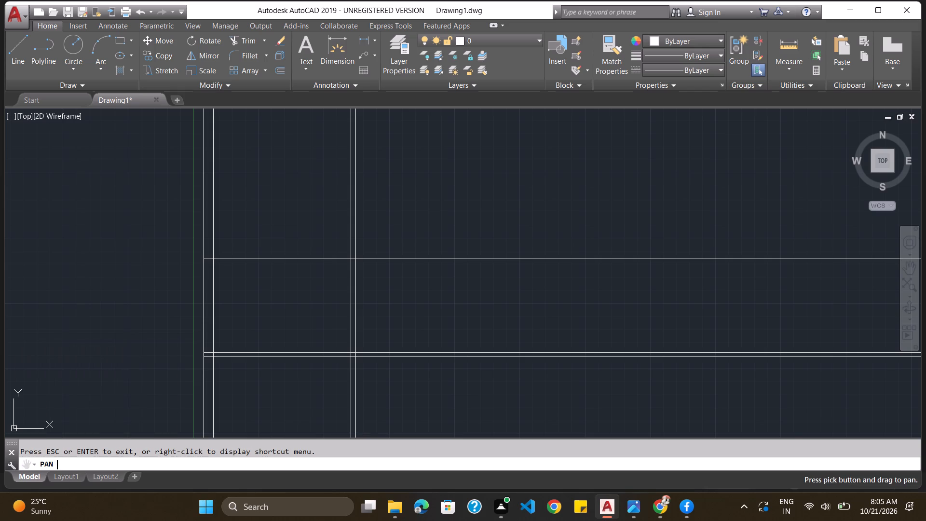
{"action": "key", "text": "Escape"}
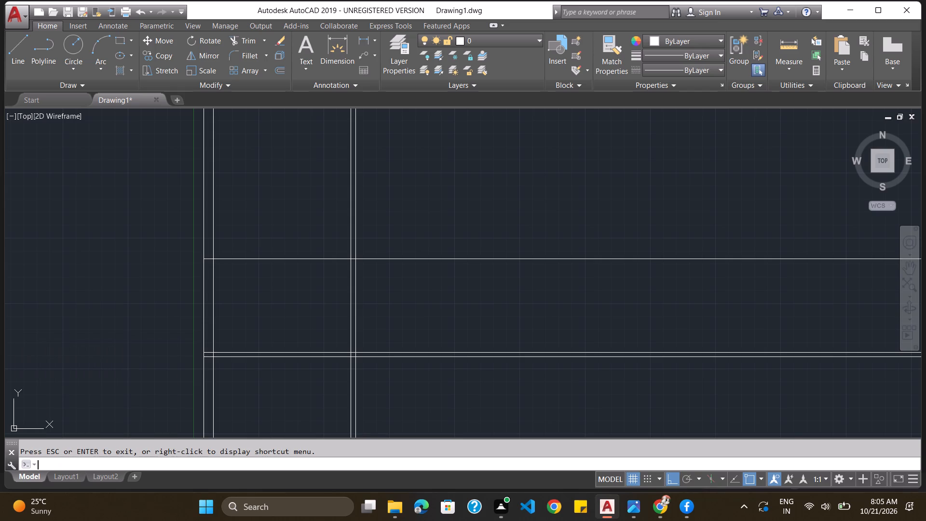
Offset the northernmost horizontal line 4.5" to the north to form the second horizontal partition wall.
{"action": "key", "text": "o"}
{"action": "key", "text": "Return"}
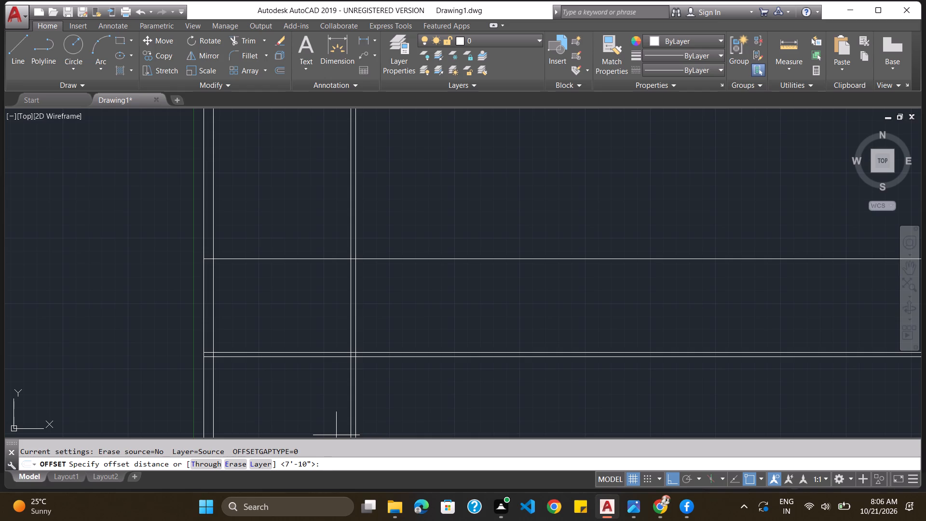
{"action": "type", "text": "4.5"}
{"action": "key", "text": "shift+quotedbl"}
{"action": "key", "text": "Return"}
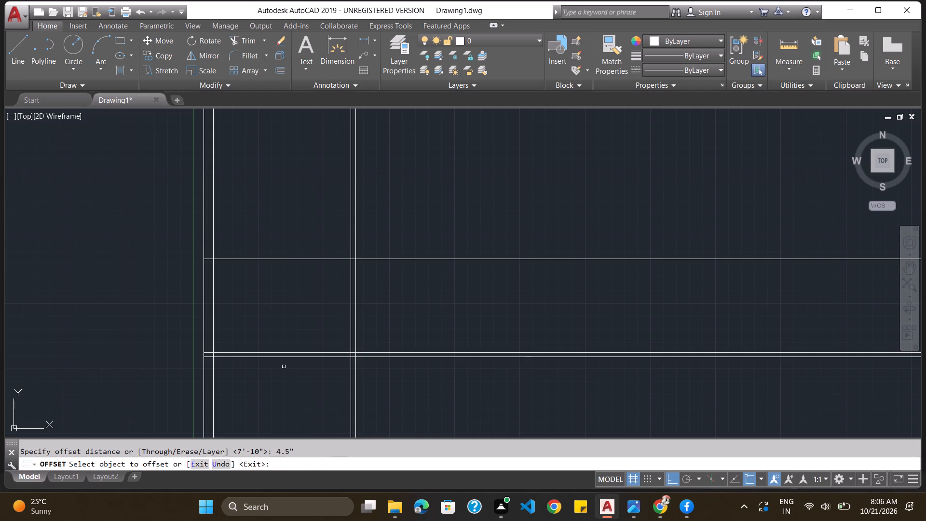
{"action": "left_click", "coordinate": [260, 260]}
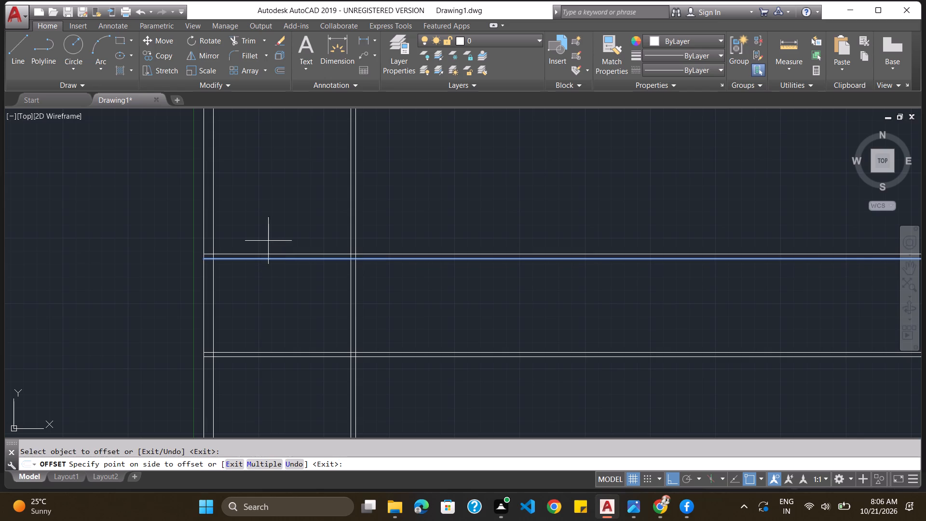
{"action": "left_click", "coordinate": [268, 241]}
{"action": "key", "text": "Escape"}
Offset the lower line of the northern horizontal partition wall 12' to the north.
{"action": "scroll", "coordinate": [297, 227], "scroll_direction": "down", "scroll_amount": 2}
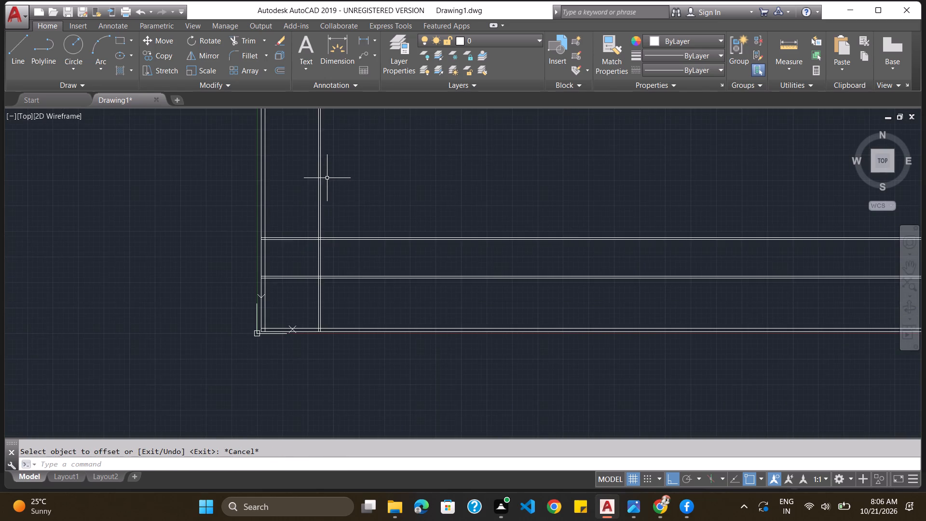
{"action": "scroll", "coordinate": [327, 178], "scroll_direction": "up", "scroll_amount": 1}
{"action": "left_click", "coordinate": [366, 466]}
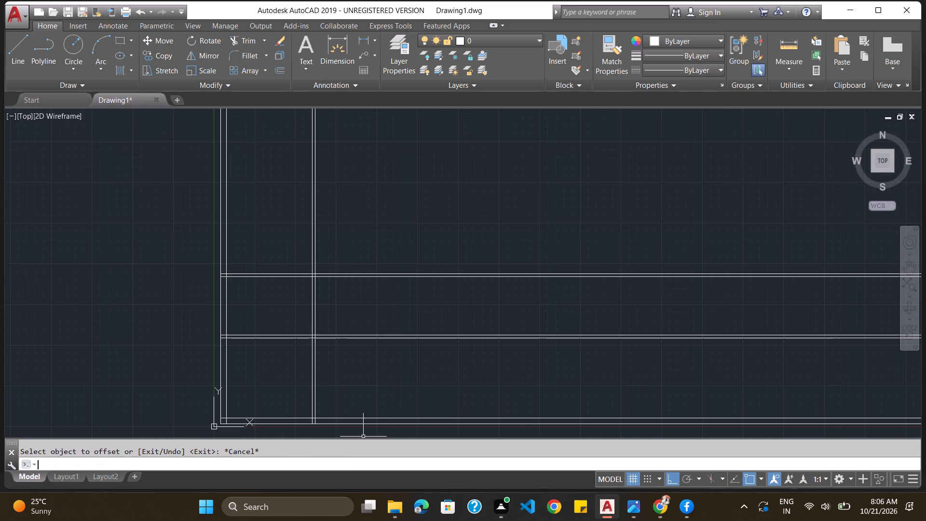
{"action": "key", "text": "o"}
{"action": "key", "text": "Return"}
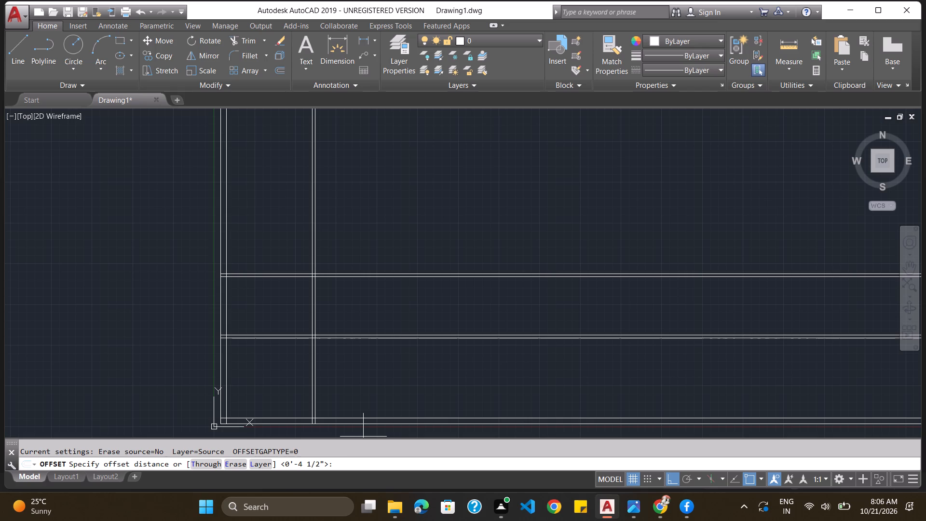
{"action": "type", "text": "11'"}
{"action": "key", "text": "BackSpace"}
{"action": "key", "text": "BackSpace"}
{"action": "key", "text": "BackSpace"}
{"action": "key", "text": "BackSpace"}
{"action": "key", "text": "BackSpace"}
{"action": "key", "text": "BackSpace"}
{"action": "key", "text": "BackSpace"}
{"action": "type", "text": "12"}
{"action": "key", "text": "apostrophe"}
{"action": "key", "text": "Return"}
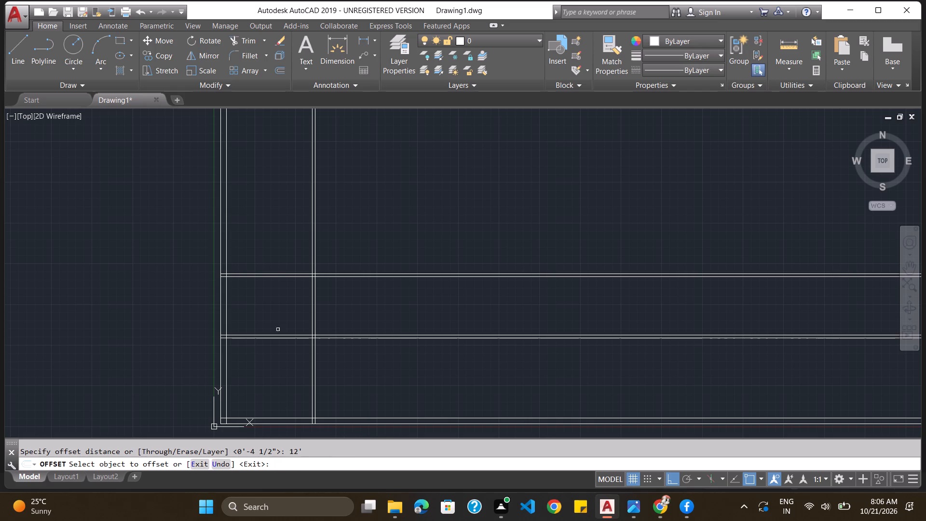
{"action": "scroll", "coordinate": [276, 274], "scroll_direction": "up", "scroll_amount": 2}
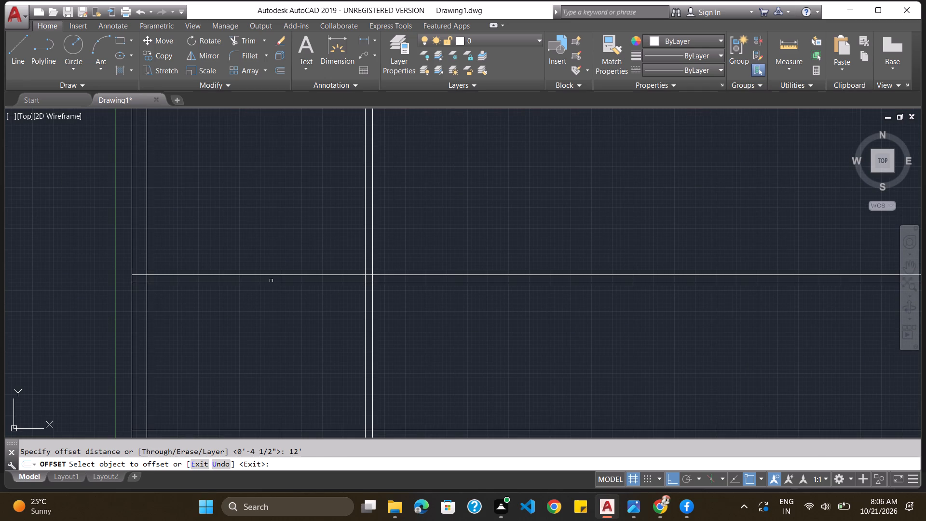
{"action": "left_click", "coordinate": [271, 282]}
{"action": "left_click", "coordinate": [285, 207]}
{"action": "scroll", "coordinate": [285, 208], "scroll_direction": "down", "scroll_amount": 2}
{"action": "key", "text": "Escape"}
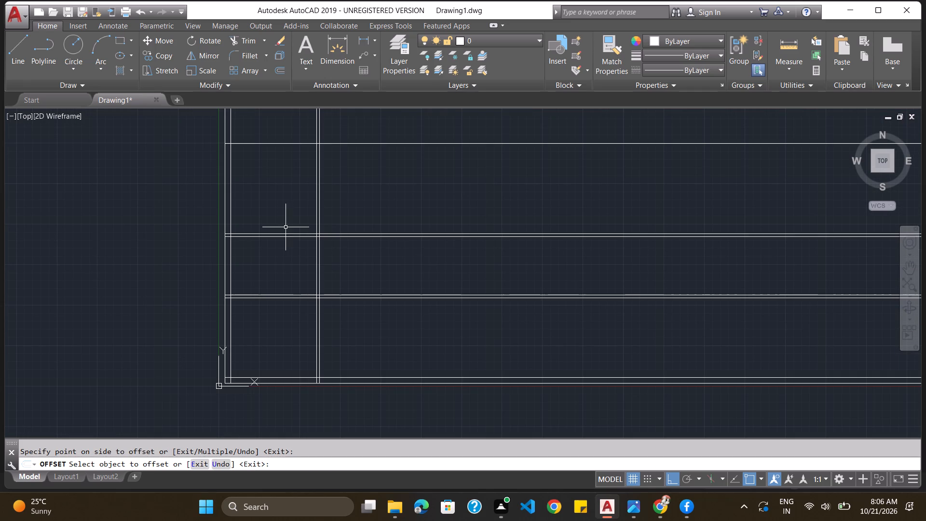
Offset the northernmost horizontal line 9" to the north to form the north outer wall.
{"action": "left_click", "coordinate": [338, 467]}
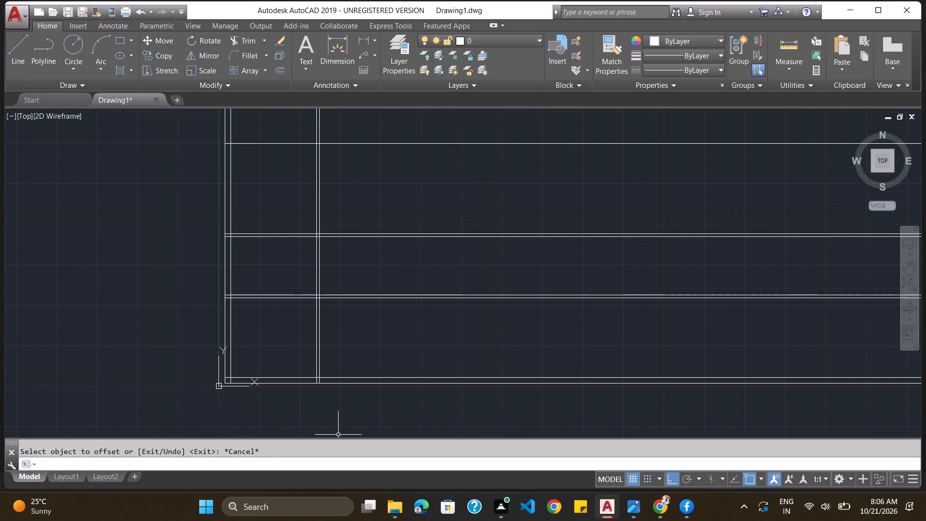
{"action": "key", "text": "o"}
{"action": "key", "text": "Return"}
{"action": "type", "text": "9\""}
{"action": "key", "text": "Return"}
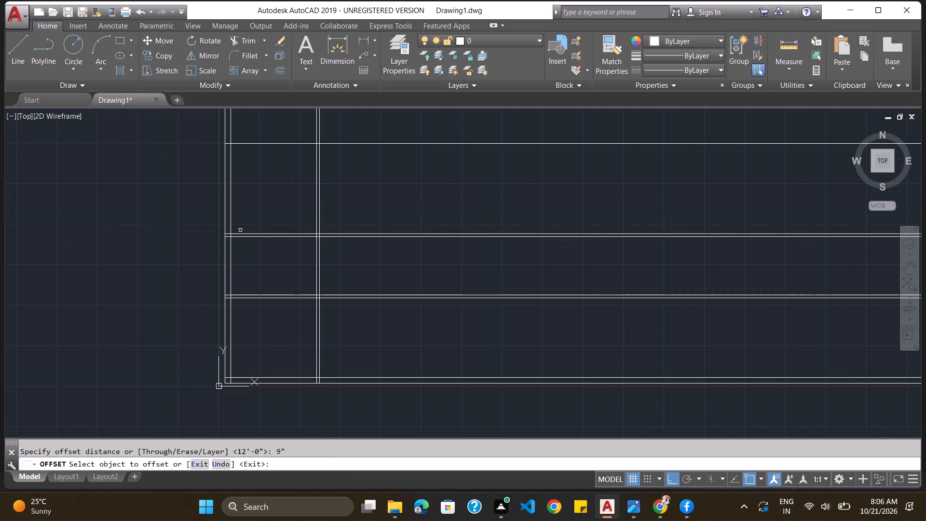
{"action": "left_click", "coordinate": [290, 145]}
{"action": "left_click", "coordinate": [288, 133]}
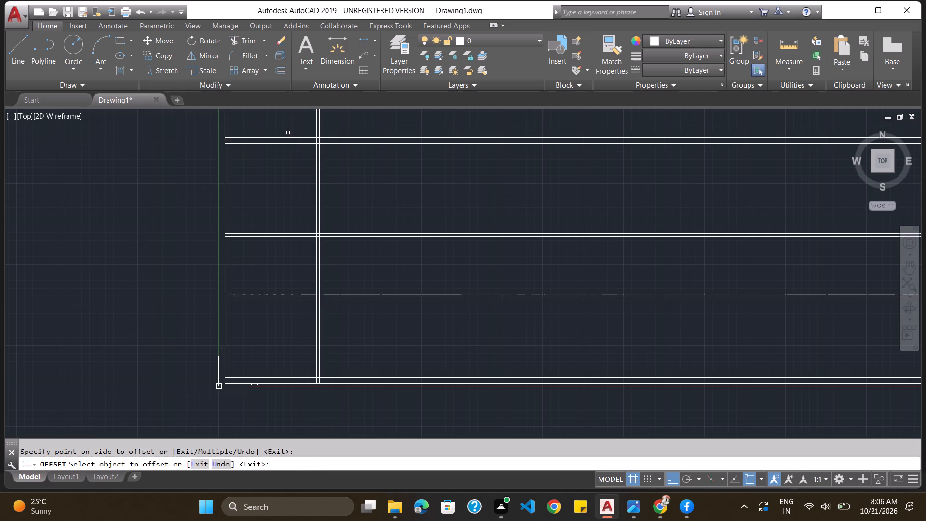
{"action": "key", "text": "Escape"}
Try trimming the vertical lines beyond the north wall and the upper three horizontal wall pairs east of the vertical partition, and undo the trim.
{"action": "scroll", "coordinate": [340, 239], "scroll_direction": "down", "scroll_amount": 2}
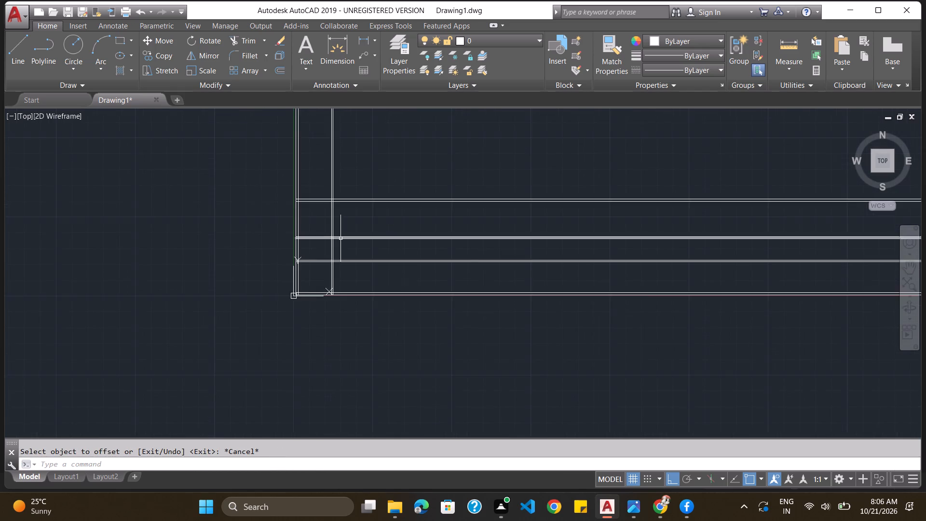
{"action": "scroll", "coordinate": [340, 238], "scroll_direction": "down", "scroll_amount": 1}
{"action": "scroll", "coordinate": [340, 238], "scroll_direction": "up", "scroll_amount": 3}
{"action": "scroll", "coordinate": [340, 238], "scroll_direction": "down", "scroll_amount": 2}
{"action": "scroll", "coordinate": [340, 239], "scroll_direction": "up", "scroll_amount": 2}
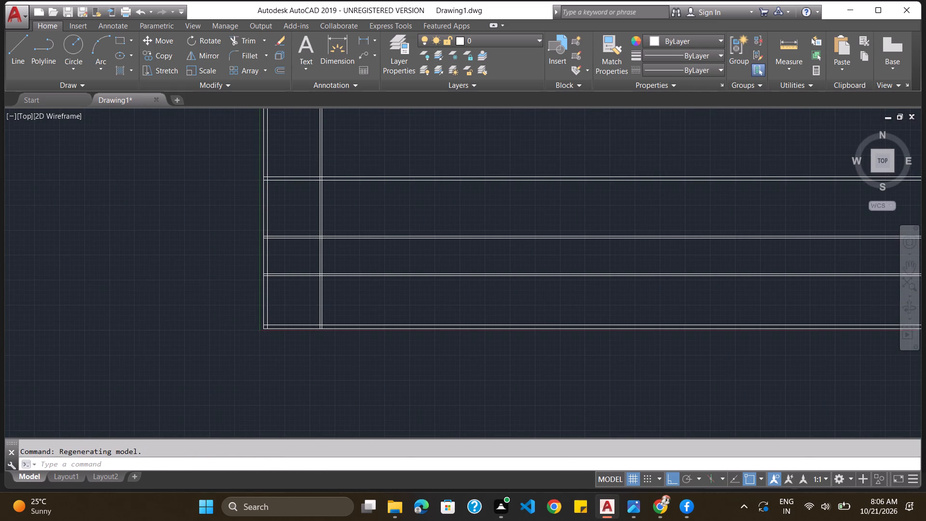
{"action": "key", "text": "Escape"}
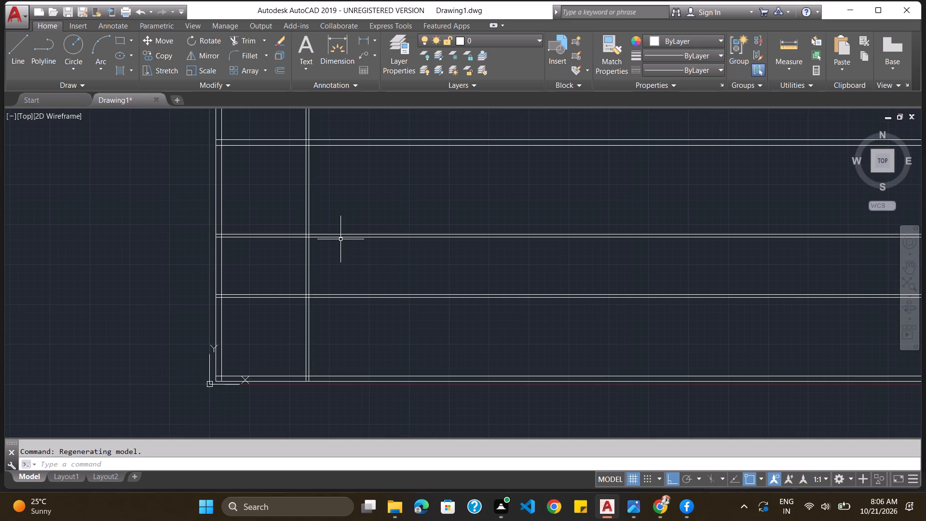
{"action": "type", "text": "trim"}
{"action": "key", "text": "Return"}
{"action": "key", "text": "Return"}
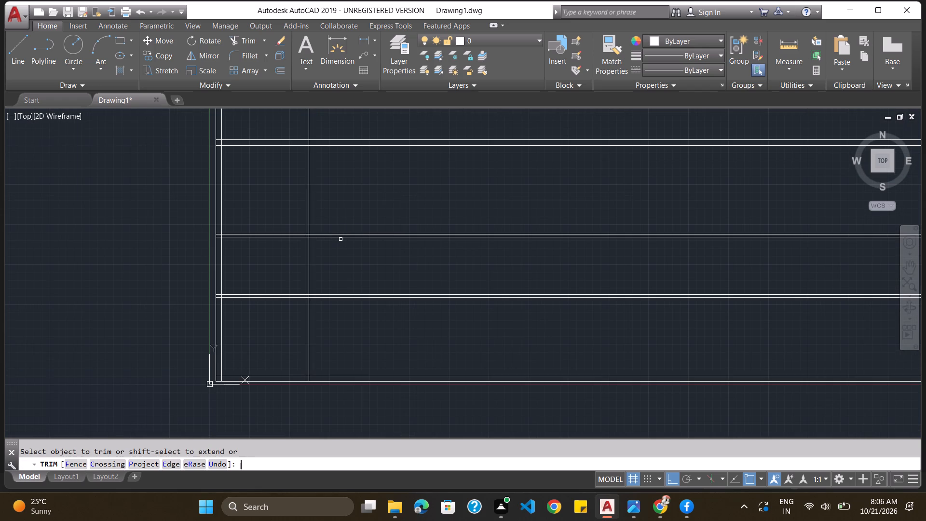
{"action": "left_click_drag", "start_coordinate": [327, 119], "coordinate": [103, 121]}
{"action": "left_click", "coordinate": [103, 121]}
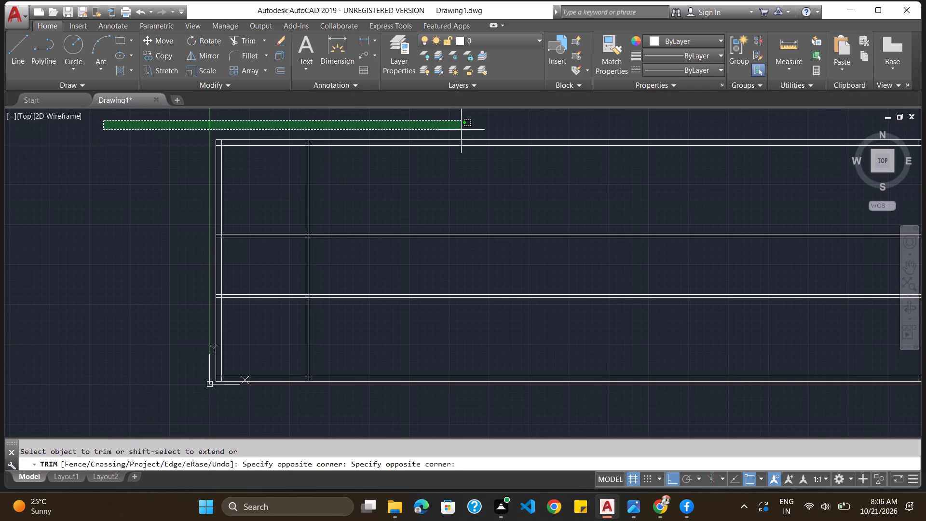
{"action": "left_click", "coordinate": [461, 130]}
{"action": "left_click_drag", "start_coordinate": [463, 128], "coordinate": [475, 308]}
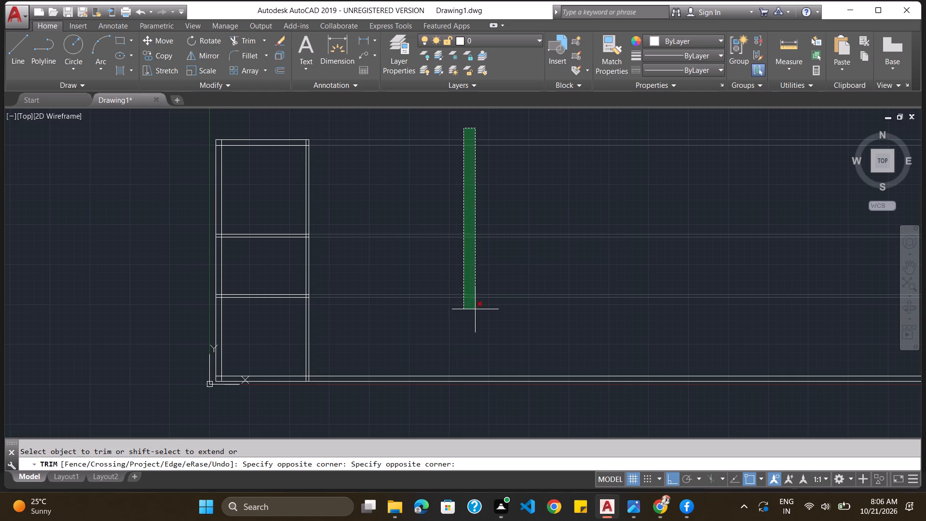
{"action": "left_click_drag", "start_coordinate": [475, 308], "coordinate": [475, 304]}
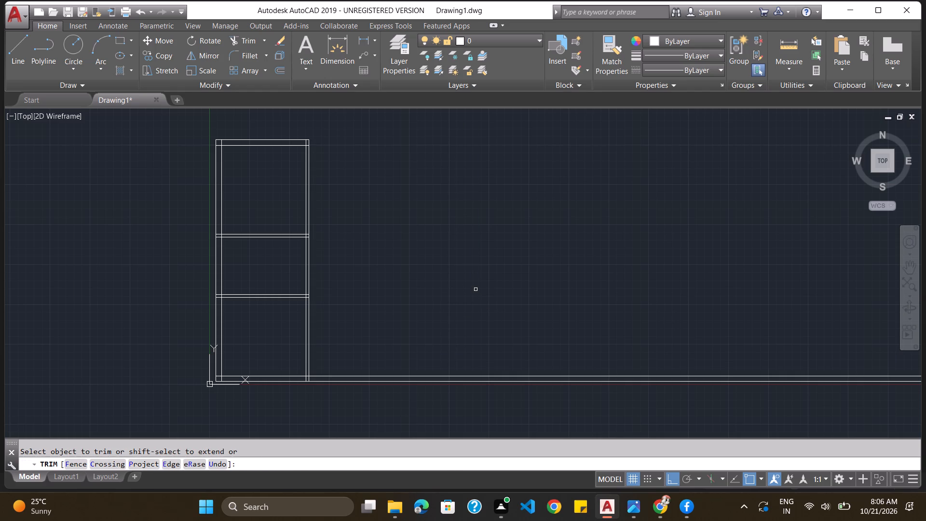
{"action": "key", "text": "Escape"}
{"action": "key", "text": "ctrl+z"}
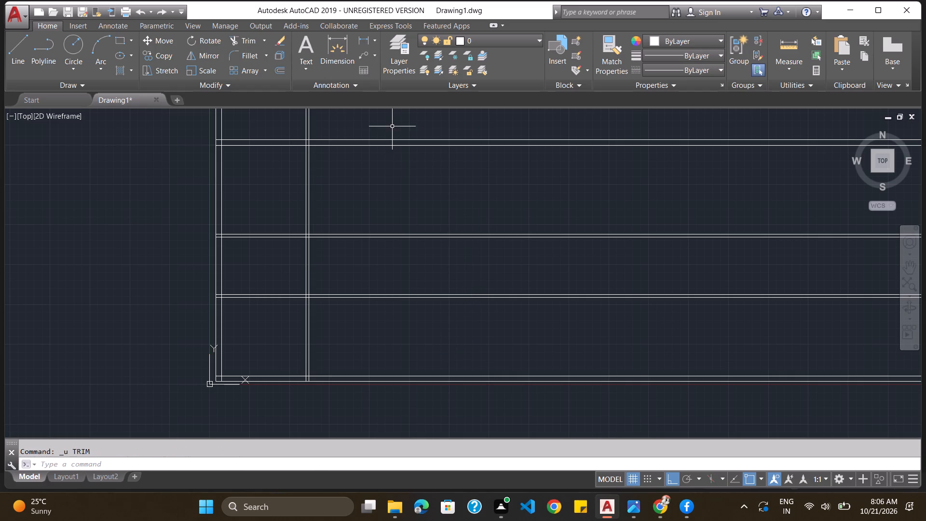
Trim the four vertical wall lines where they extend north of the north wall's outer line.
{"action": "left_click_drag", "start_coordinate": [388, 126], "coordinate": [167, 122]}
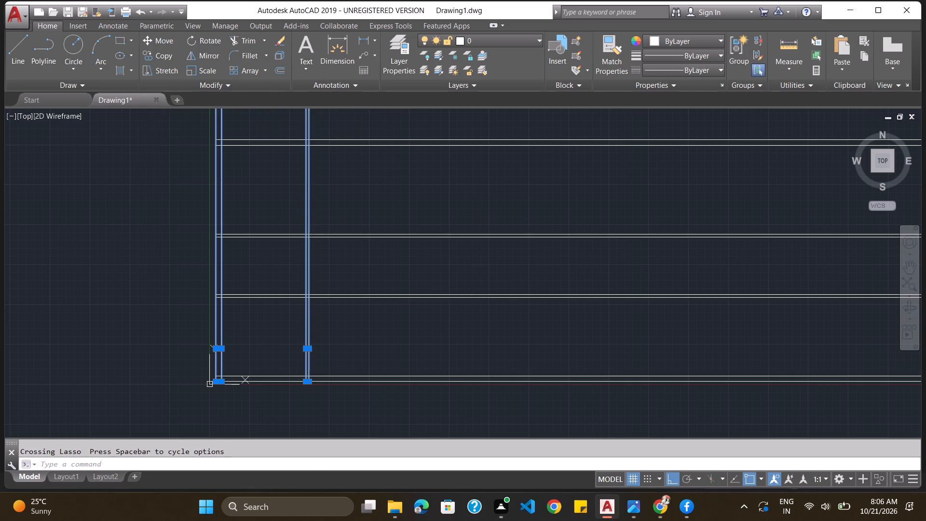
{"action": "key", "text": "Escape"}
{"action": "type", "text": "trim"}
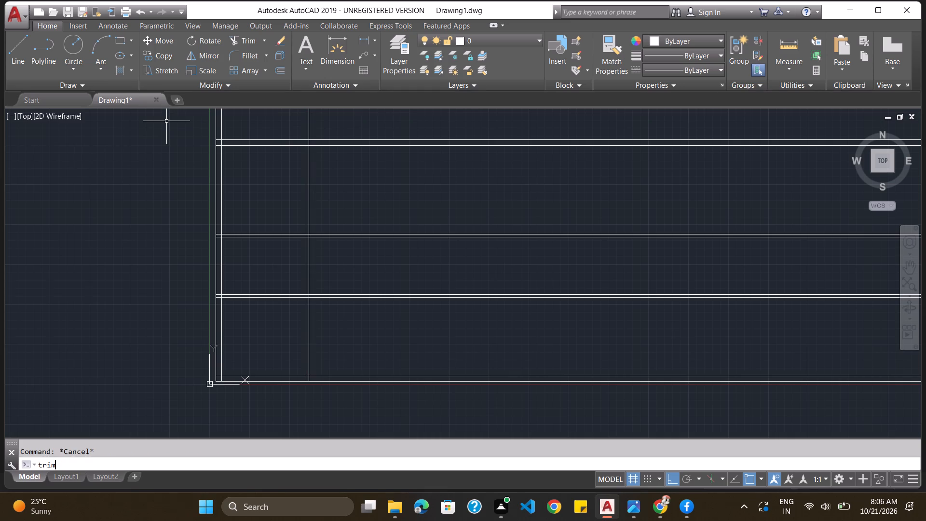
{"action": "key", "text": "Return"}
{"action": "key", "text": "Return"}
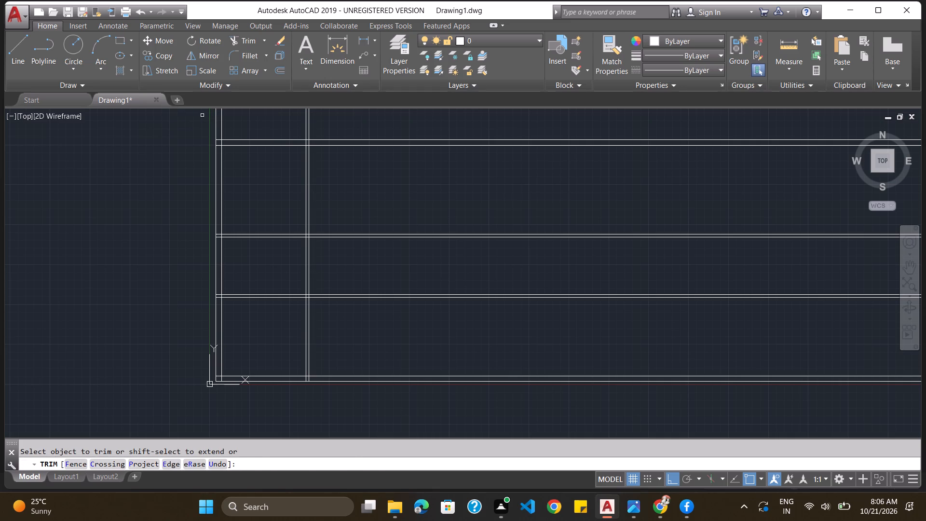
{"action": "left_click_drag", "start_coordinate": [202, 115], "coordinate": [339, 124]}
{"action": "left_click", "coordinate": [339, 124]}
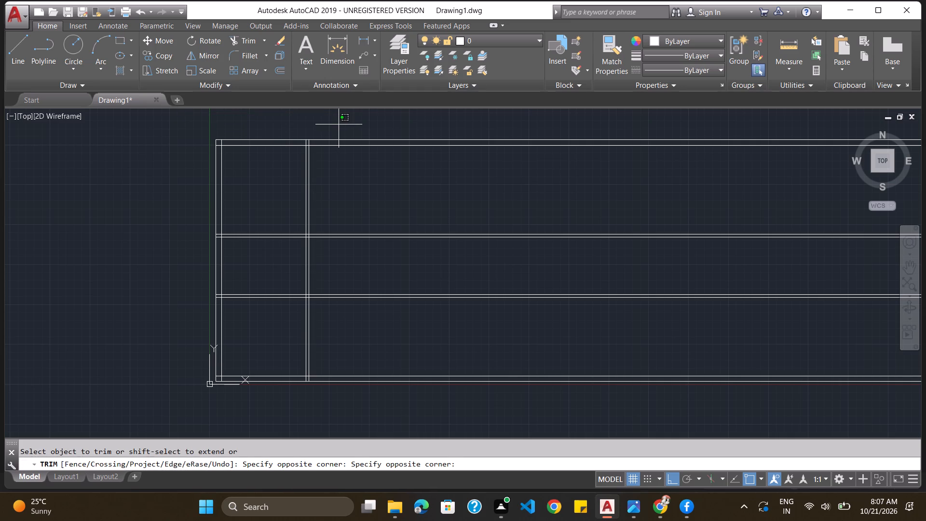
{"action": "key", "text": "Escape"}
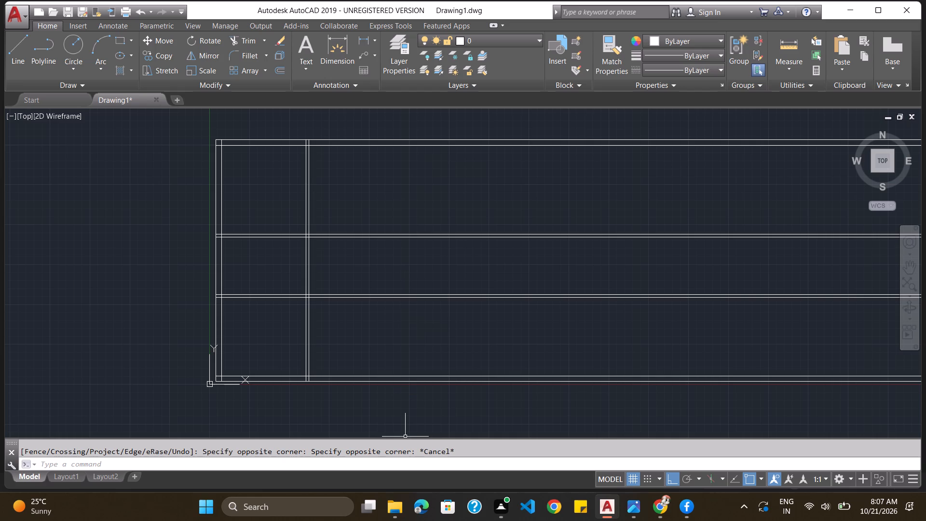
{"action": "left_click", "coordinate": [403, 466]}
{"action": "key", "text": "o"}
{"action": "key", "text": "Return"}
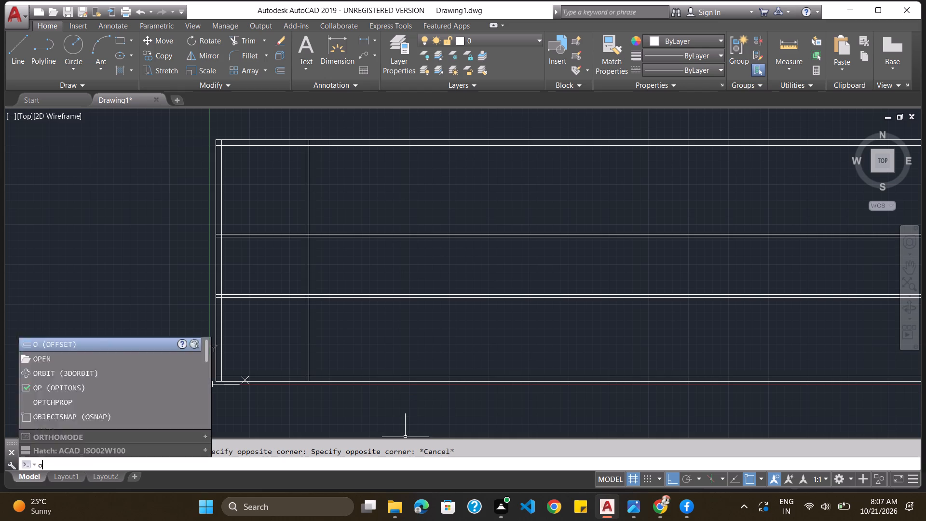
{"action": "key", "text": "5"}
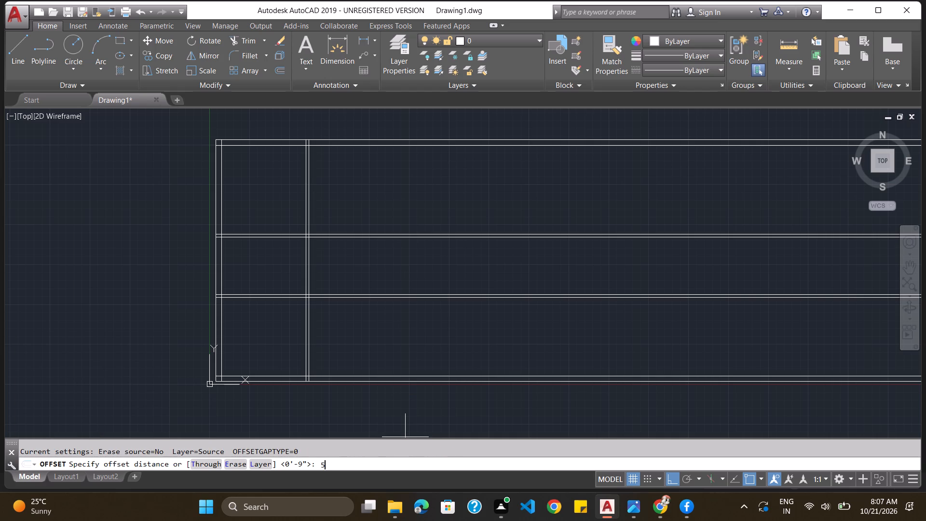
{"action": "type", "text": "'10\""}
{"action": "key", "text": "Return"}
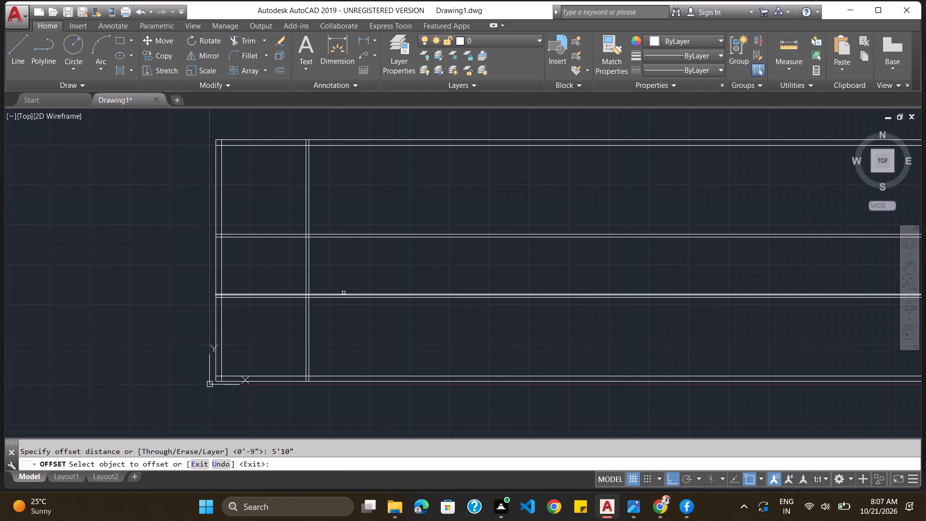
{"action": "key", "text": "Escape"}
Trim the overlapping ends of the inner west wall line and inner north wall line at the northwest corner.
{"action": "type", "text": "trim"}
{"action": "key", "text": "Return"}
{"action": "key", "text": "Return"}
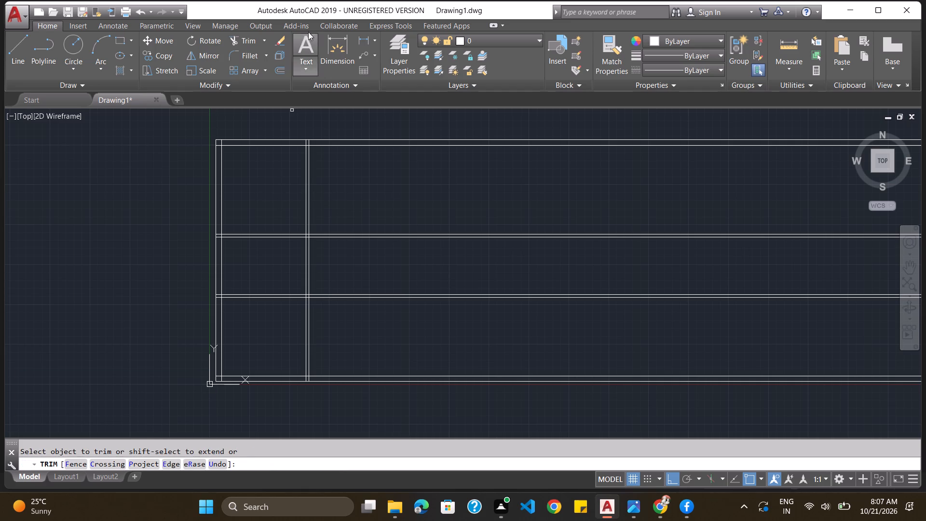
{"action": "scroll", "coordinate": [200, 127], "scroll_direction": "up", "scroll_amount": 4}
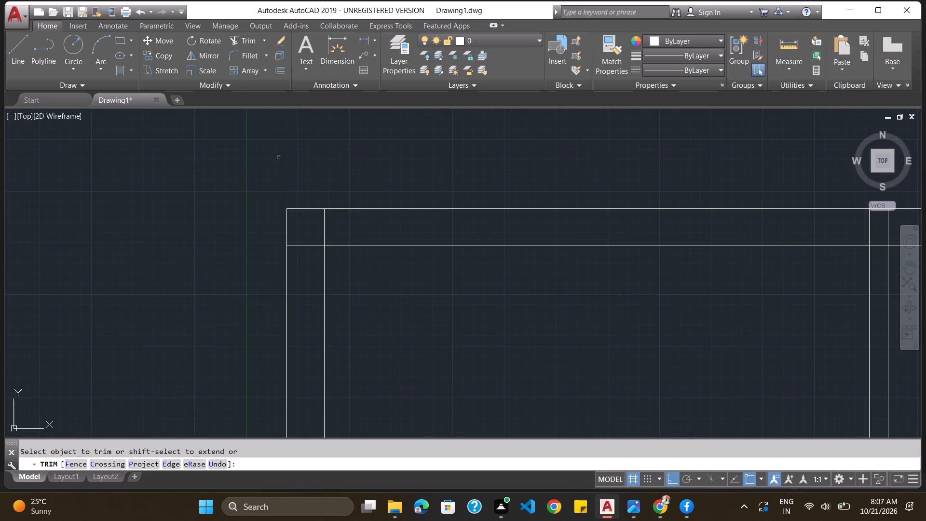
{"action": "left_click", "coordinate": [324, 231]}
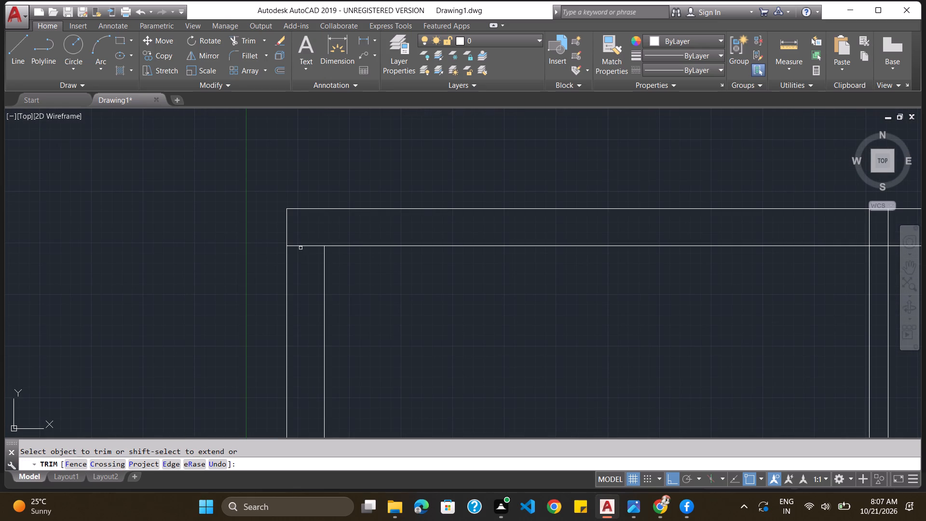
{"action": "left_click", "coordinate": [300, 247]}
Trim the vertical partition lines inside the north wall and the inner wall segment between them to open the junction.
{"action": "scroll", "coordinate": [376, 249], "scroll_direction": "down", "scroll_amount": 4}
{"action": "scroll", "coordinate": [446, 236], "scroll_direction": "up", "scroll_amount": 3}
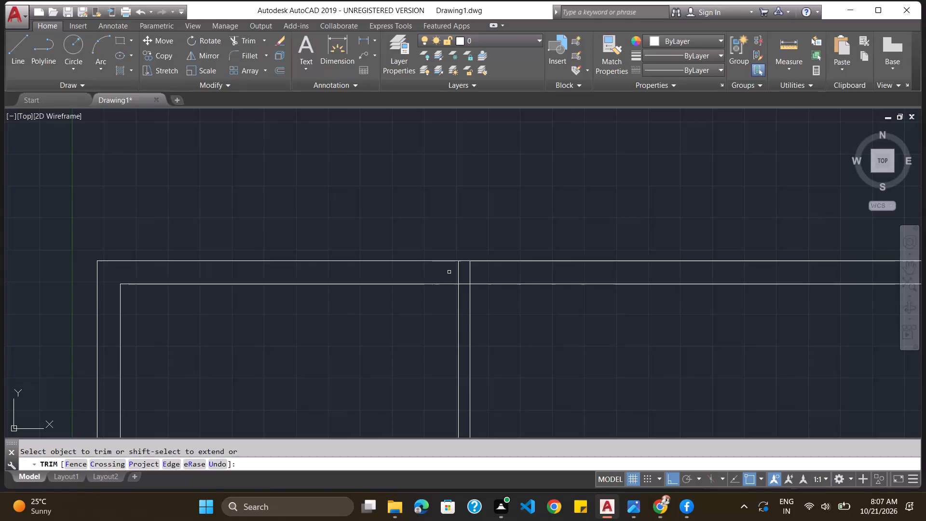
{"action": "left_click", "coordinate": [457, 272]}
{"action": "left_click", "coordinate": [470, 279]}
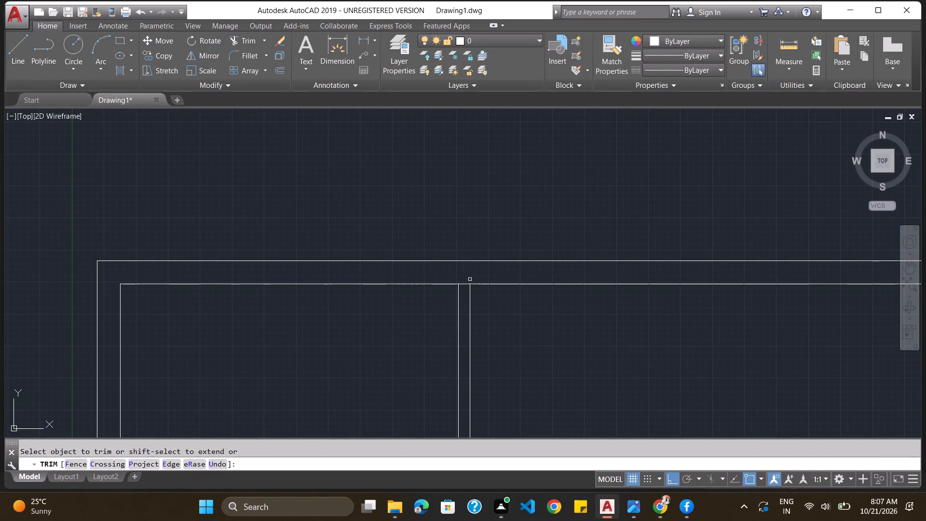
{"action": "left_click", "coordinate": [465, 284]}
Trim the northern horizontal partition lines inside the west wall and the inner wall segment between them.
{"action": "scroll", "coordinate": [465, 283], "scroll_direction": "down", "scroll_amount": 3}
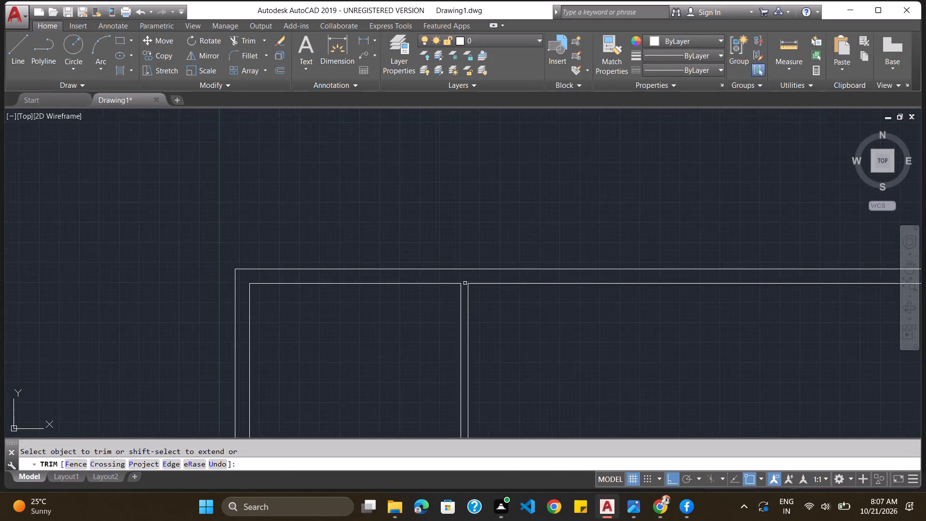
{"action": "scroll", "coordinate": [464, 285], "scroll_direction": "down", "scroll_amount": 2}
{"action": "scroll", "coordinate": [433, 345], "scroll_direction": "up", "scroll_amount": 4}
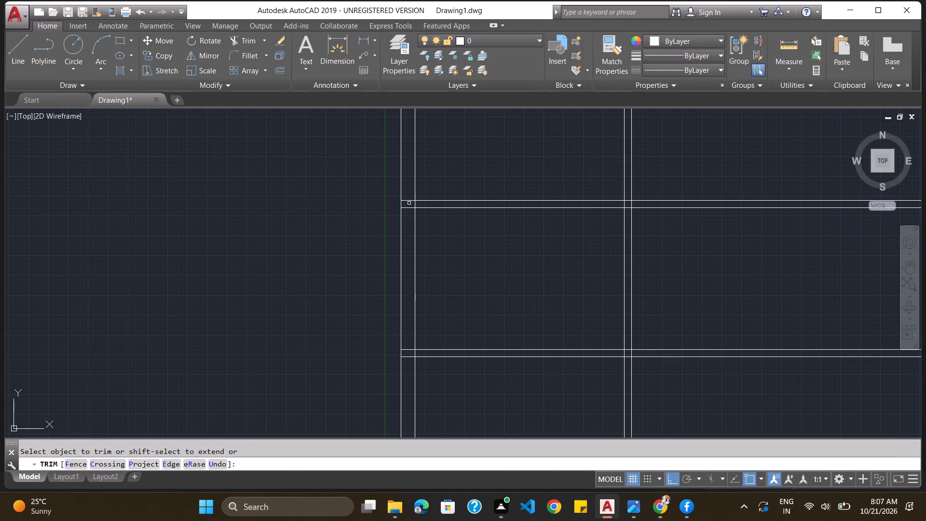
{"action": "left_click", "coordinate": [408, 202]}
{"action": "left_click", "coordinate": [408, 209]}
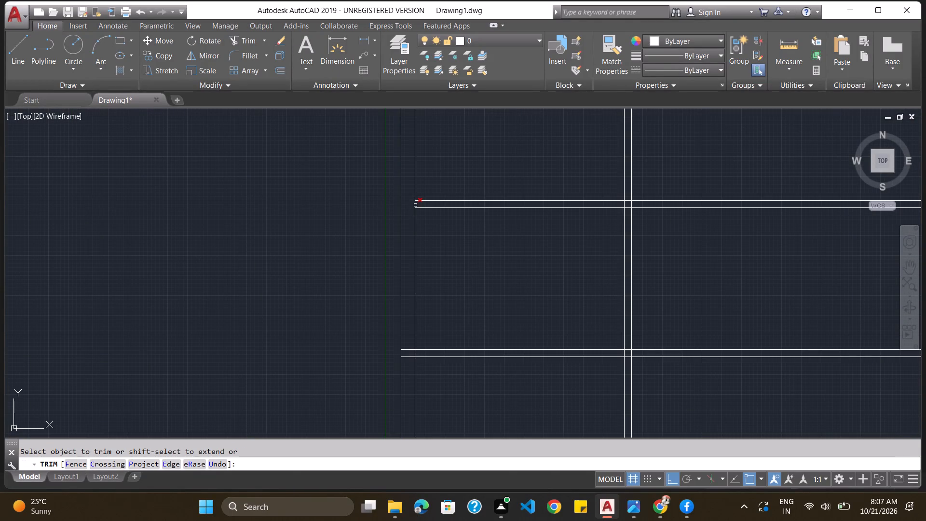
{"action": "left_click", "coordinate": [415, 205]}
Trim the southern horizontal partition lines inside the west wall and the inner wall segment between them.
{"action": "scroll", "coordinate": [415, 214], "scroll_direction": "down", "scroll_amount": 4}
{"action": "scroll", "coordinate": [416, 270], "scroll_direction": "up", "scroll_amount": 4}
{"action": "scroll", "coordinate": [414, 261], "scroll_direction": "down", "scroll_amount": 2}
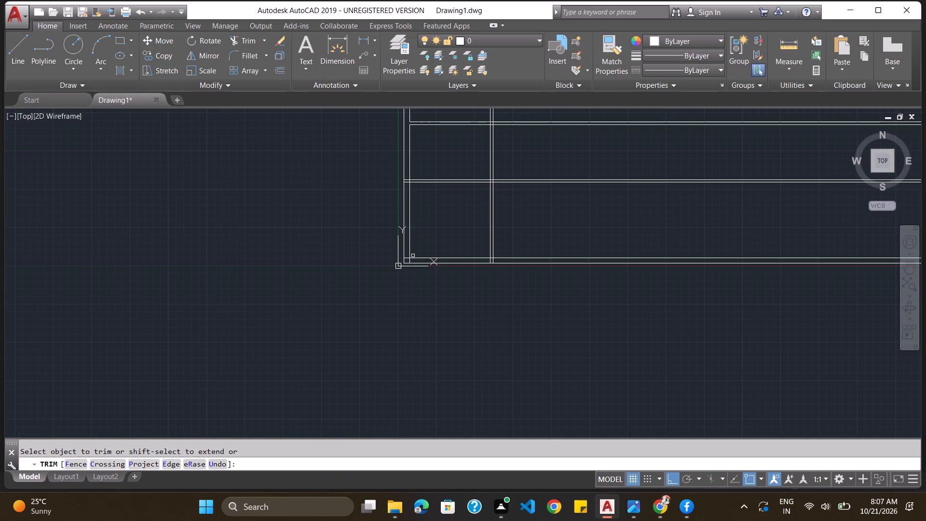
{"action": "scroll", "coordinate": [405, 166], "scroll_direction": "up", "scroll_amount": 3}
{"action": "left_click", "coordinate": [404, 222]}
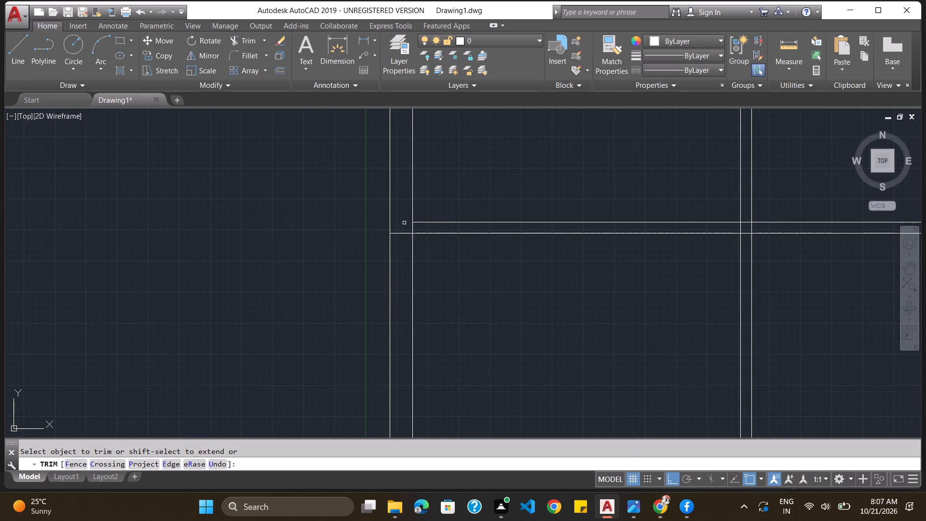
{"action": "left_click", "coordinate": [402, 234]}
{"action": "left_click", "coordinate": [413, 229]}
Trim the overlapping ends of the inner south wall line and inner west wall line at the southwest corner.
{"action": "scroll", "coordinate": [411, 239], "scroll_direction": "down", "scroll_amount": 3}
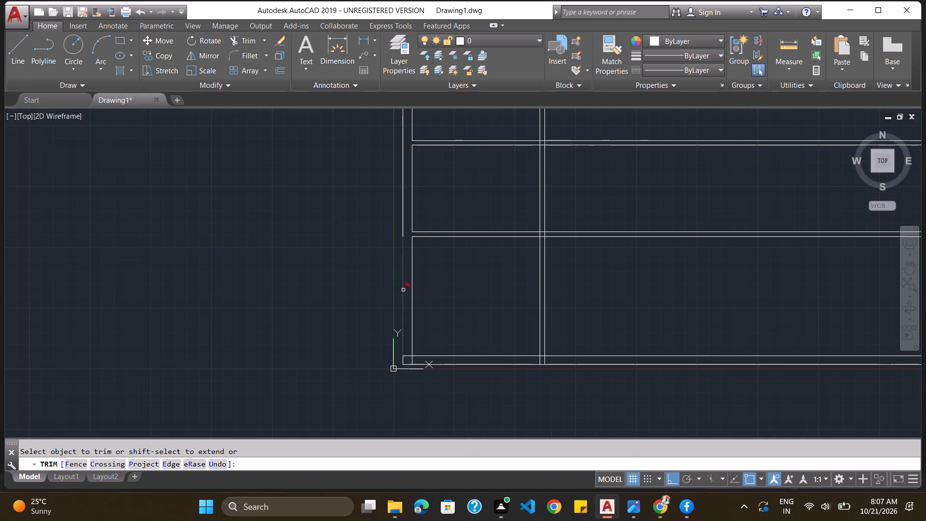
{"action": "scroll", "coordinate": [388, 374], "scroll_direction": "up", "scroll_amount": 2}
{"action": "scroll", "coordinate": [462, 185], "scroll_direction": "down", "scroll_amount": 3}
{"action": "scroll", "coordinate": [457, 140], "scroll_direction": "up", "scroll_amount": 4}
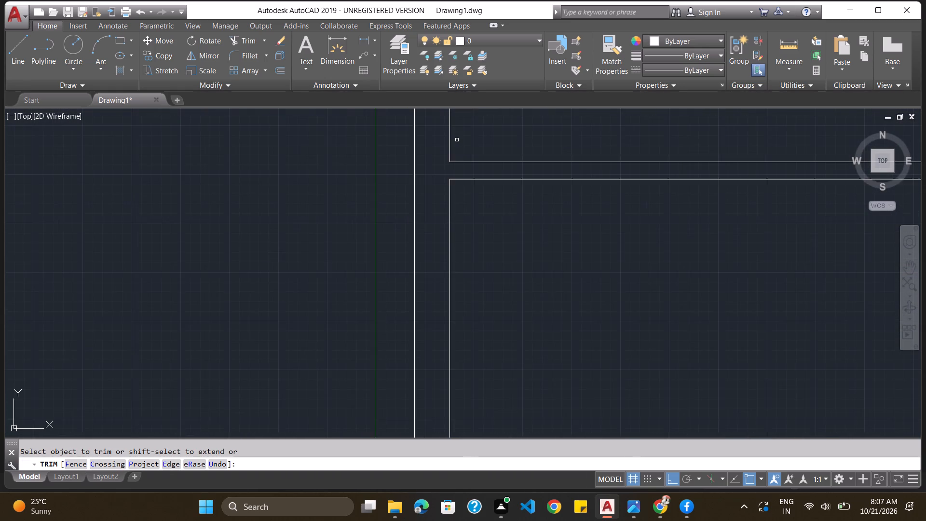
{"action": "scroll", "coordinate": [457, 140], "scroll_direction": "up", "scroll_amount": 1}
{"action": "scroll", "coordinate": [455, 150], "scroll_direction": "down", "scroll_amount": 5}
{"action": "scroll", "coordinate": [457, 285], "scroll_direction": "up", "scroll_amount": 5}
{"action": "scroll", "coordinate": [457, 274], "scroll_direction": "down", "scroll_amount": 3}
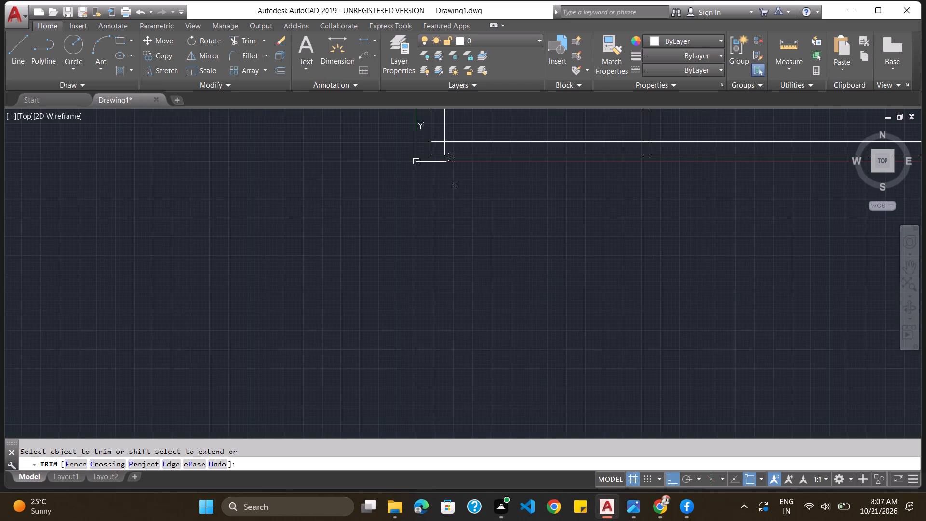
{"action": "scroll", "coordinate": [451, 125], "scroll_direction": "up", "scroll_amount": 2}
{"action": "left_click", "coordinate": [416, 168]}
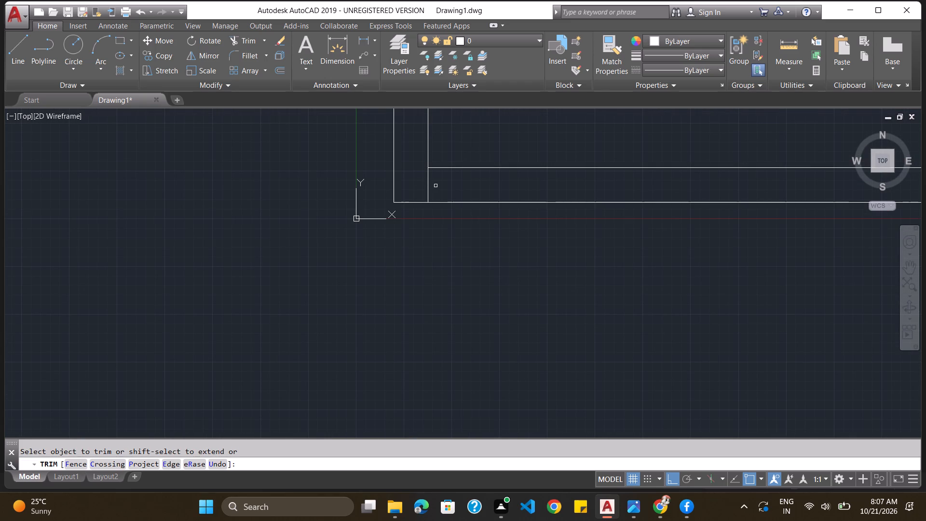
{"action": "left_click", "coordinate": [429, 188]}
Trim the vertical partition lines inside the south wall and the inner wall segment between them.
{"action": "scroll", "coordinate": [435, 187], "scroll_direction": "down", "scroll_amount": 6}
{"action": "scroll", "coordinate": [468, 183], "scroll_direction": "up", "scroll_amount": 7}
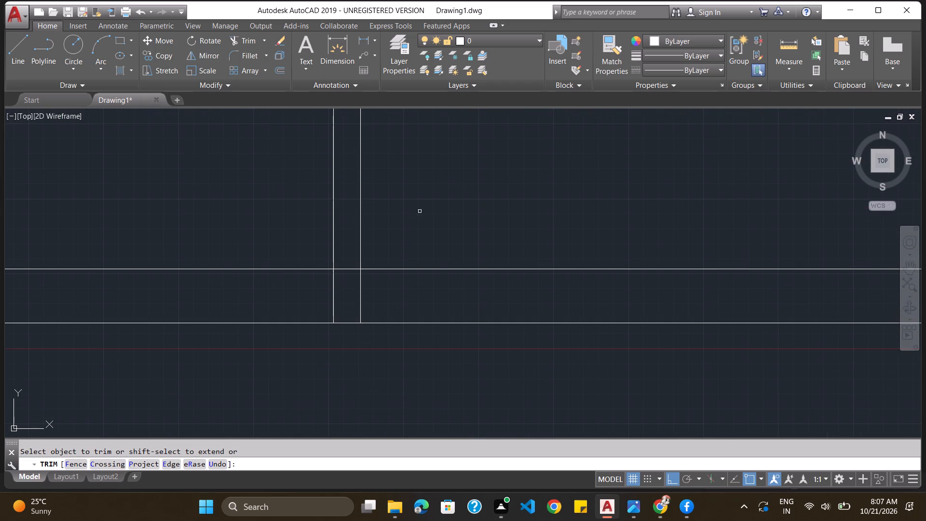
{"action": "left_click", "coordinate": [359, 298]}
{"action": "left_click", "coordinate": [332, 297]}
{"action": "left_click", "coordinate": [337, 294]}
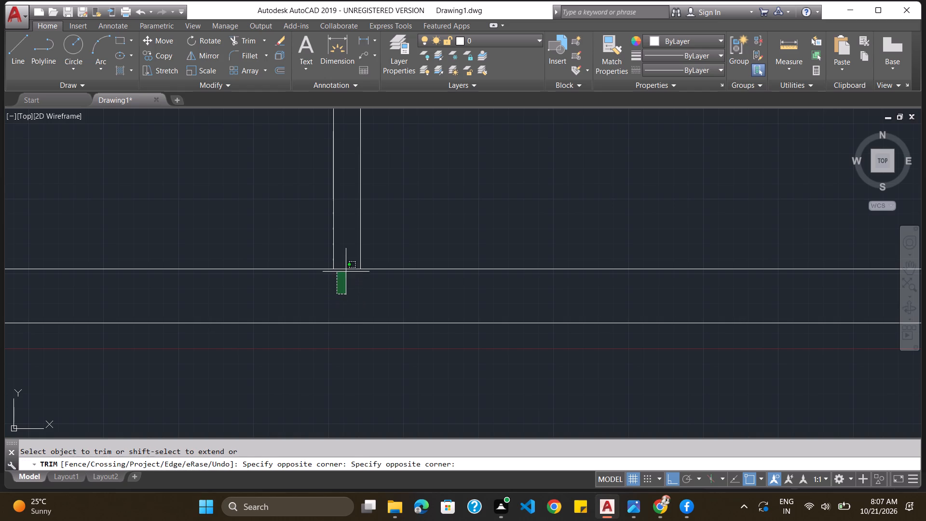
{"action": "left_click", "coordinate": [347, 268]}
Trim the vertical partition lines and outer west wall line north of the northern horizontal partition, and delete the leftover inner west wall line there.
{"action": "scroll", "coordinate": [347, 267], "scroll_direction": "down", "scroll_amount": 3}
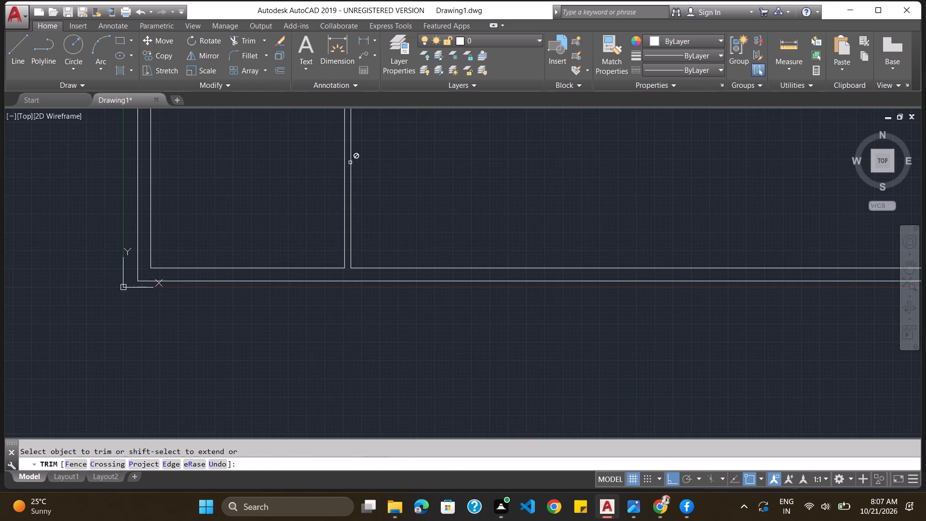
{"action": "scroll", "coordinate": [350, 161], "scroll_direction": "down", "scroll_amount": 4}
{"action": "scroll", "coordinate": [349, 109], "scroll_direction": "up", "scroll_amount": 4}
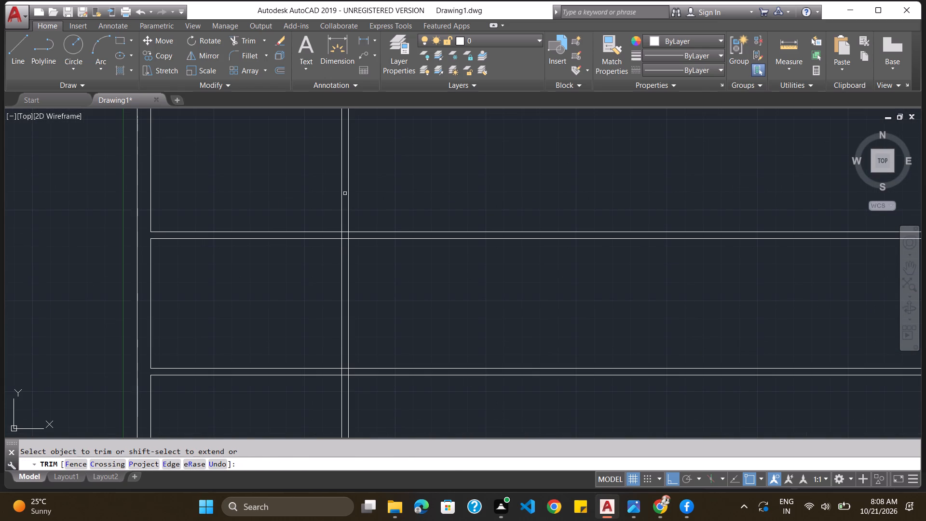
{"action": "left_click_drag", "start_coordinate": [367, 183], "coordinate": [156, 171]}
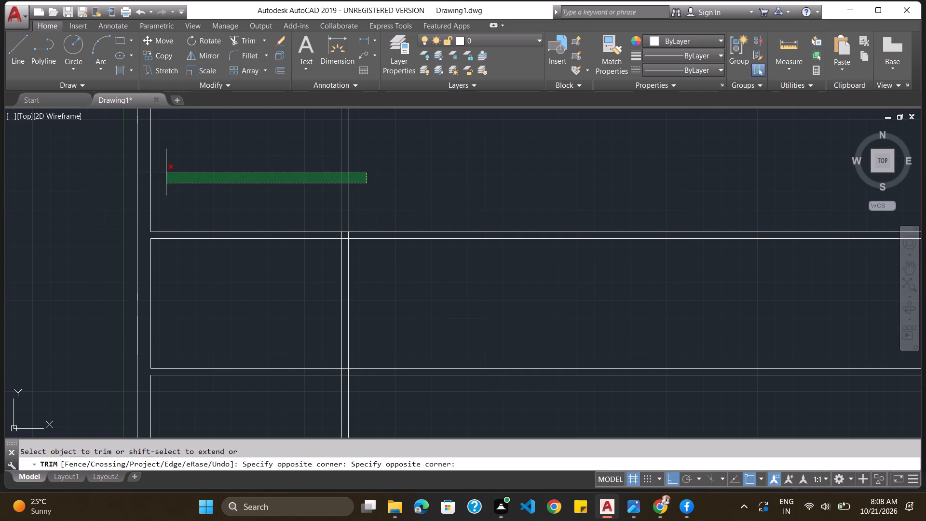
{"action": "left_click_drag", "start_coordinate": [156, 171], "coordinate": [135, 174]}
{"action": "left_click", "coordinate": [135, 174]}
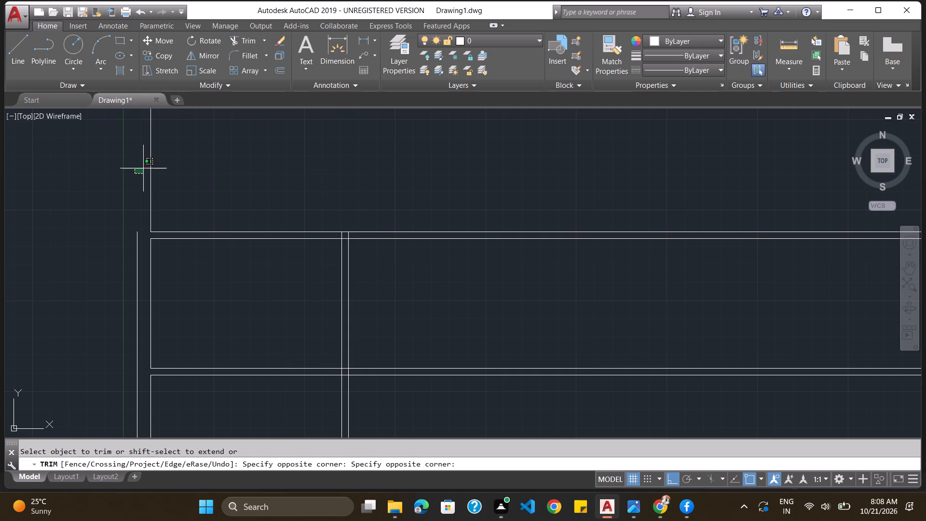
{"action": "key", "text": "Escape"}
{"action": "left_click", "coordinate": [151, 169]}
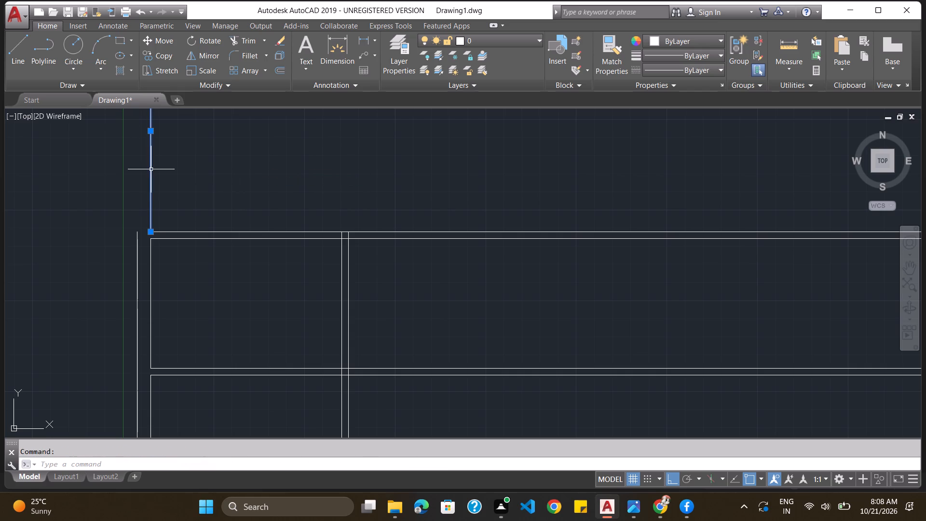
{"action": "key", "text": "Delete"}
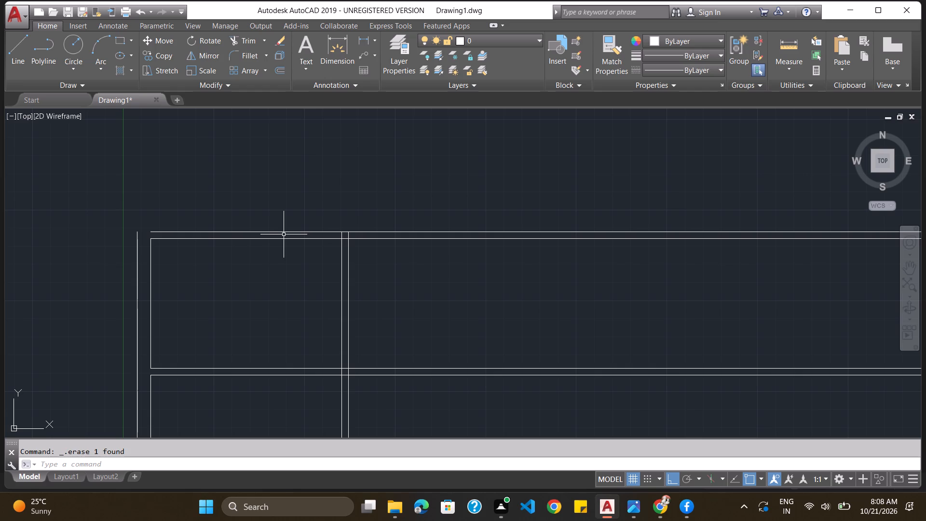
Extend the upper line of the northern horizontal partition west to the outer west wall line.
{"action": "key", "text": "Escape"}
{"action": "key", "text": "t"}
{"action": "key", "text": "r"}
{"action": "key", "text": "i"}
{"action": "key", "text": "m"}
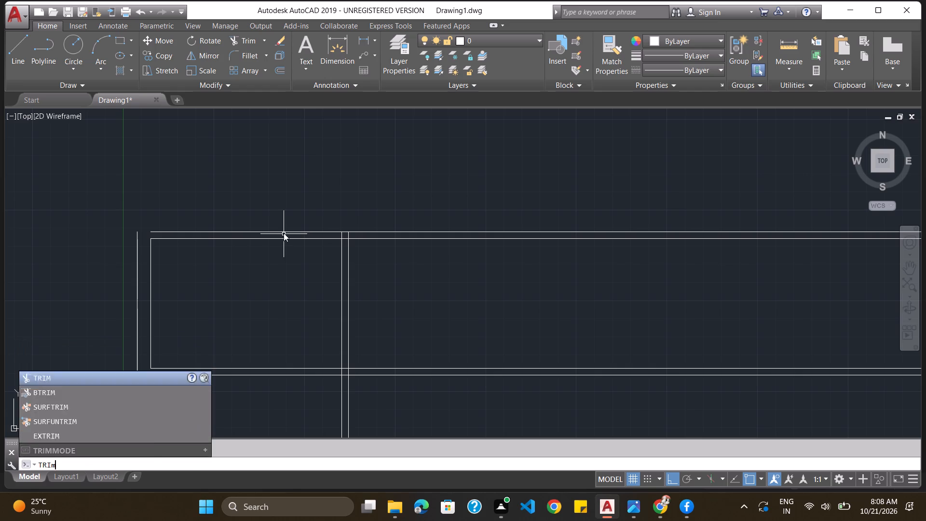
{"action": "key", "text": "Return"}
{"action": "key", "text": "Return"}
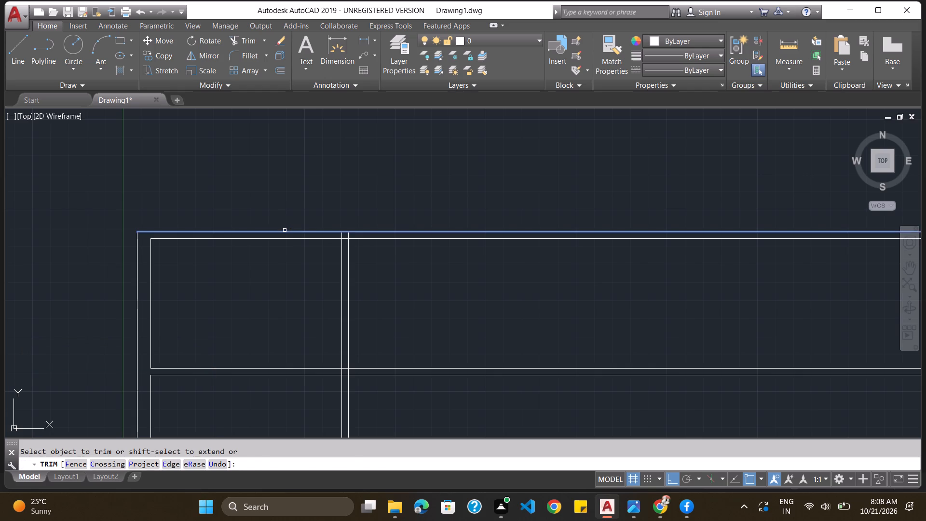
{"action": "left_click", "coordinate": [285, 230], "text": "shift"}
{"action": "left_click", "coordinate": [283, 234], "text": "shift"}
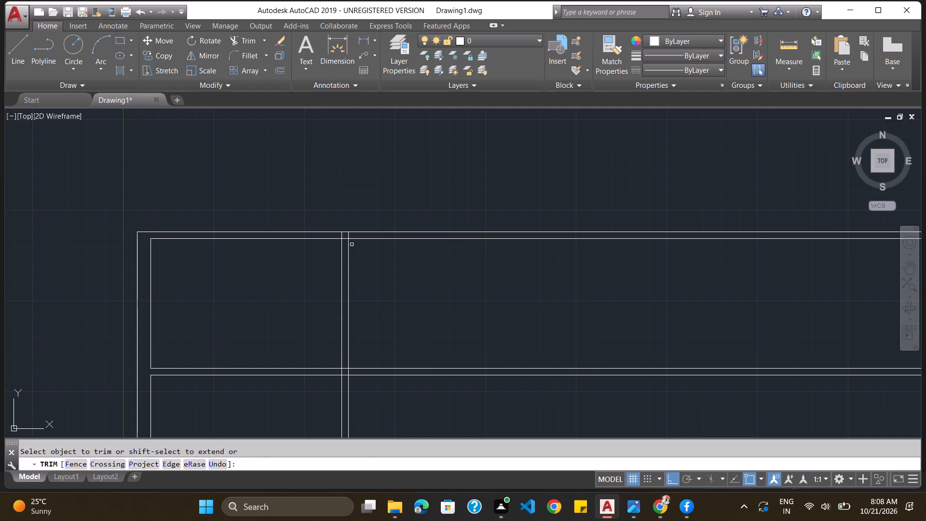
Trim the vertical partition lines inside the northern horizontal partition and the lower partition line segment between them.
{"action": "scroll", "coordinate": [353, 245], "scroll_direction": "up", "scroll_amount": 5}
{"action": "left_click", "coordinate": [284, 161]}
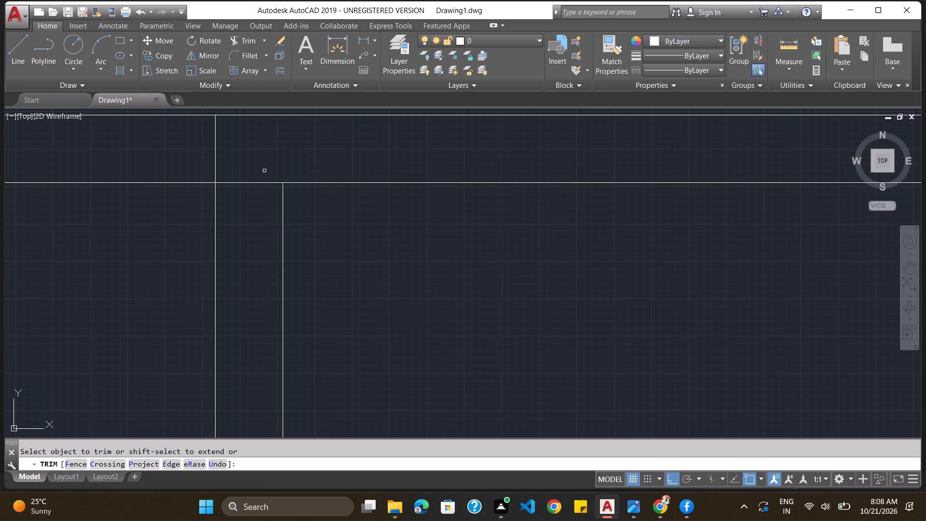
{"action": "left_click", "coordinate": [254, 182]}
{"action": "left_click", "coordinate": [215, 167]}
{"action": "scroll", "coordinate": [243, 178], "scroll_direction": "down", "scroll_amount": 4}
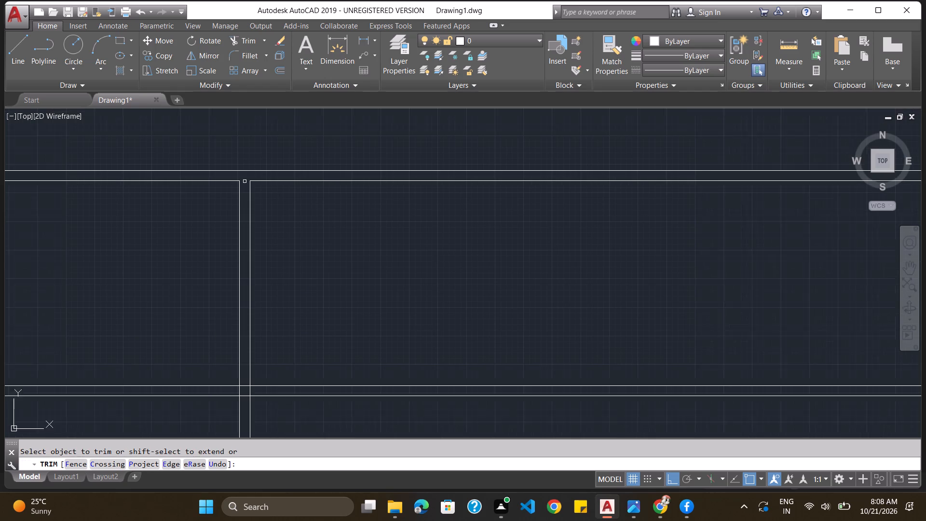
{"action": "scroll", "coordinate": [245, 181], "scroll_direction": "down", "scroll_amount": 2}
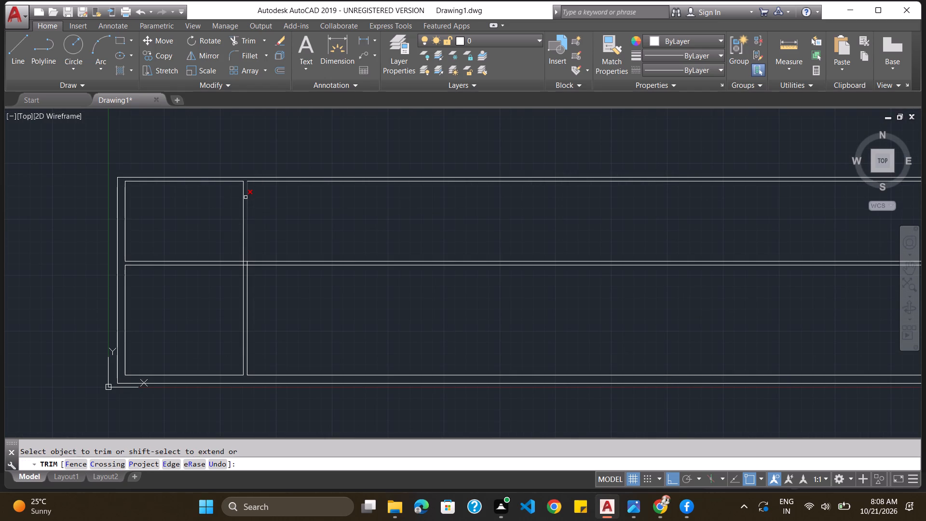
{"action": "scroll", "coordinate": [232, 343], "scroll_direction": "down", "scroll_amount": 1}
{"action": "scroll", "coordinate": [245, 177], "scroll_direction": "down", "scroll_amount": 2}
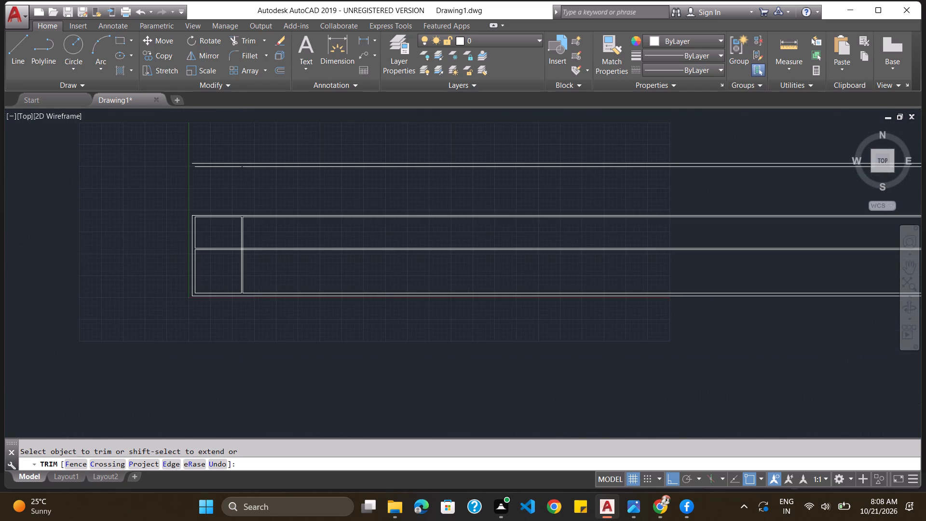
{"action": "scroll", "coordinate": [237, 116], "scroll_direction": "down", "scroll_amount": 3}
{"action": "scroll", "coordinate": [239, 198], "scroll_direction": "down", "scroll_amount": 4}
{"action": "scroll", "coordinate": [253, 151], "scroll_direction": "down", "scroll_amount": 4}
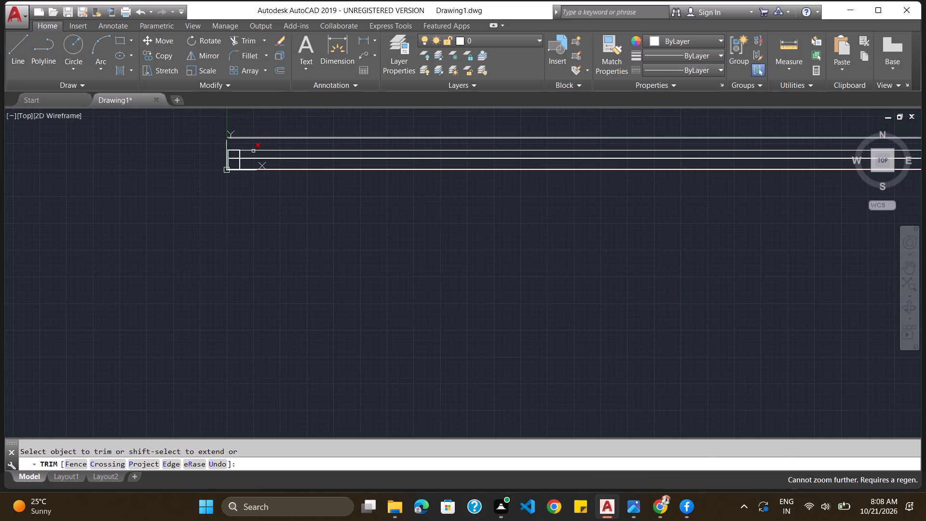
Undo the recent trim and extend edits, going back to the untrimmed wall and partition crossings.
{"action": "scroll", "coordinate": [256, 143], "scroll_direction": "down", "scroll_amount": 3}
{"action": "scroll", "coordinate": [254, 135], "scroll_direction": "up", "scroll_amount": 2}
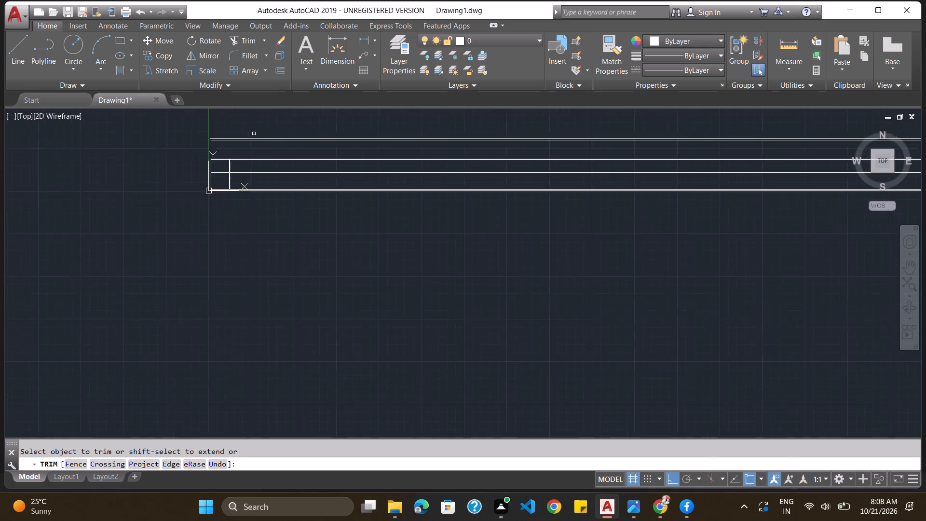
{"action": "scroll", "coordinate": [254, 134], "scroll_direction": "up", "scroll_amount": 2}
{"action": "scroll", "coordinate": [254, 134], "scroll_direction": "down", "scroll_amount": 6}
{"action": "key", "text": "Escape"}
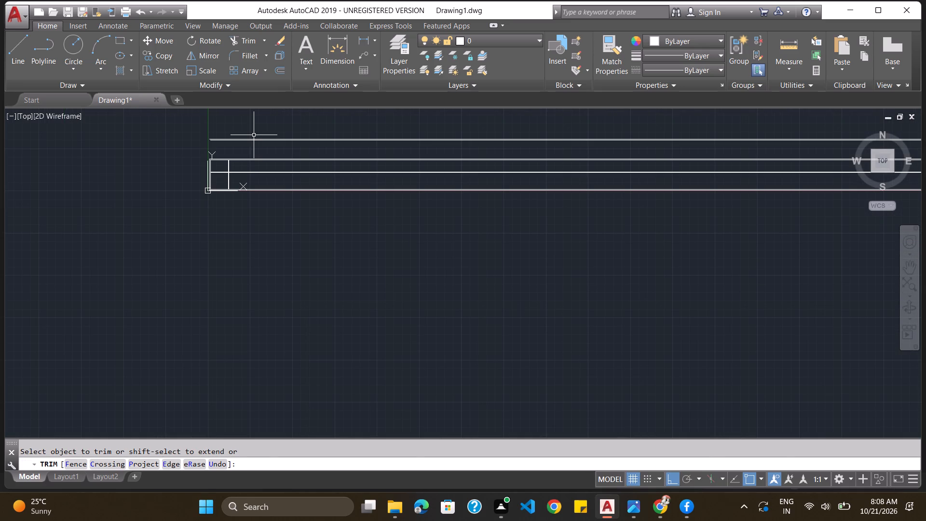
{"action": "scroll", "coordinate": [254, 147], "scroll_direction": "down", "scroll_amount": 7}
{"action": "scroll", "coordinate": [268, 110], "scroll_direction": "up", "scroll_amount": 5}
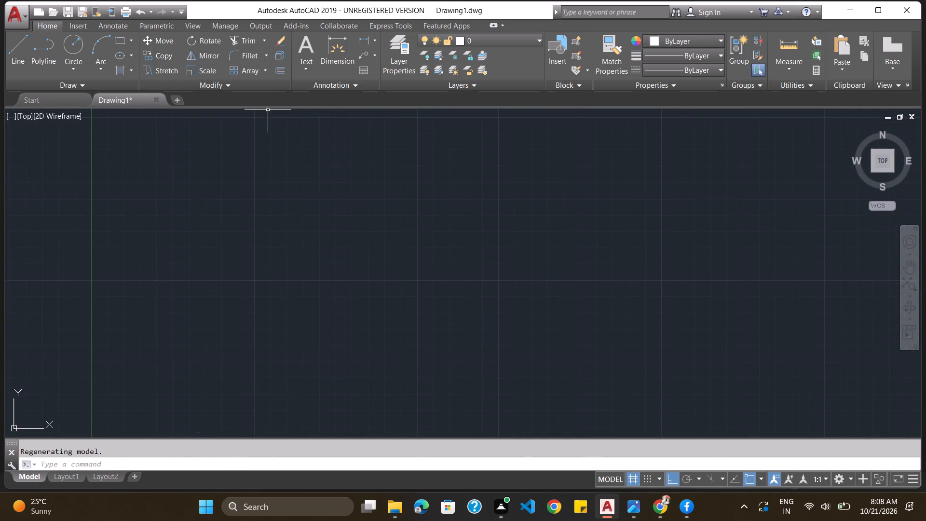
{"action": "scroll", "coordinate": [267, 132], "scroll_direction": "down", "scroll_amount": 4}
{"action": "scroll", "coordinate": [249, 178], "scroll_direction": "up", "scroll_amount": 5}
{"action": "scroll", "coordinate": [120, 332], "scroll_direction": "up", "scroll_amount": 1}
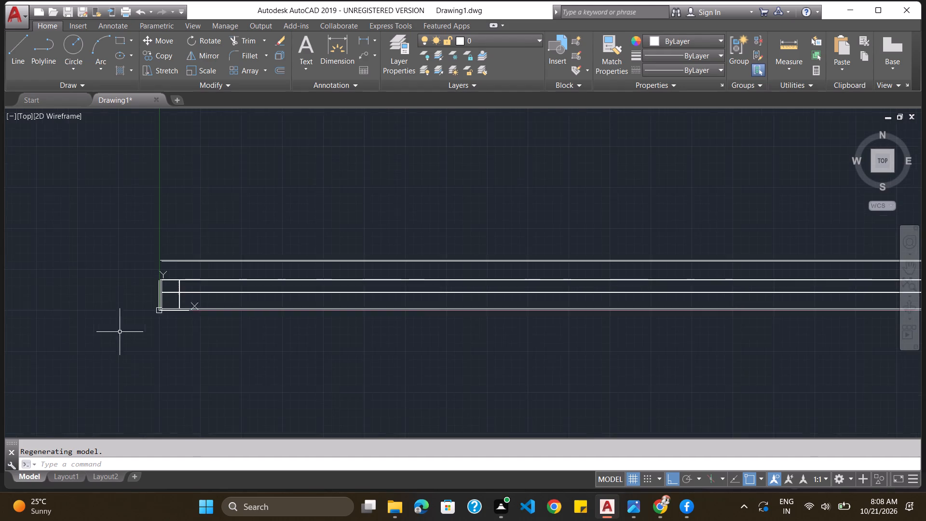
{"action": "scroll", "coordinate": [120, 332], "scroll_direction": "up", "scroll_amount": 1}
{"action": "key", "text": "ctrl+z"}
{"action": "key", "text": "ctrl+z"}
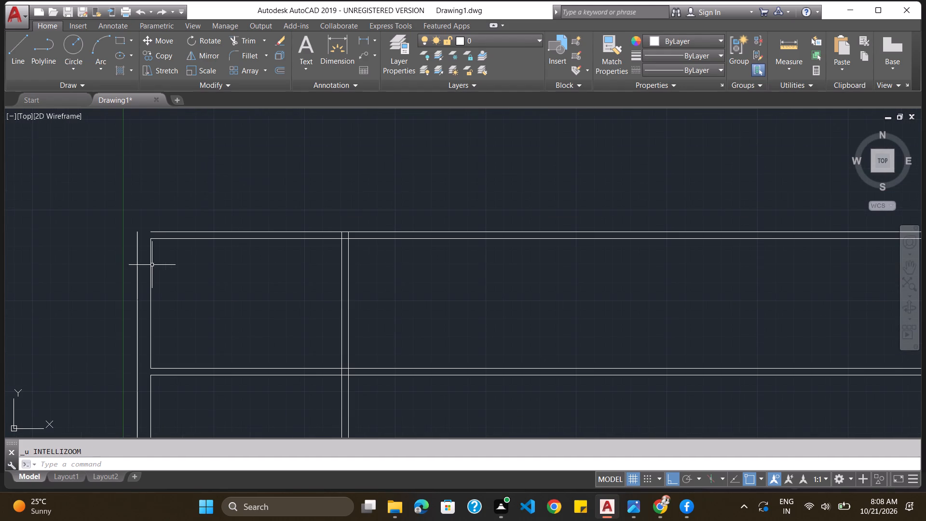
{"action": "key", "text": "ctrl+z"}
{"action": "key", "text": "ctrl+z"}
{"action": "scroll", "coordinate": [283, 220], "scroll_direction": "down", "scroll_amount": 5, "text": "ctrl"}
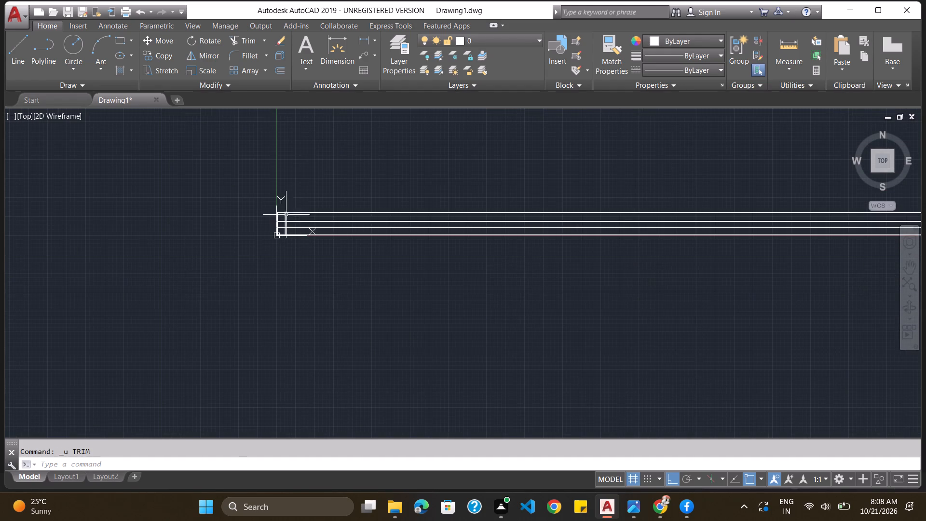
{"action": "scroll", "coordinate": [305, 170], "scroll_direction": "down", "scroll_amount": 2}
{"action": "scroll", "coordinate": [303, 177], "scroll_direction": "up", "scroll_amount": 4}
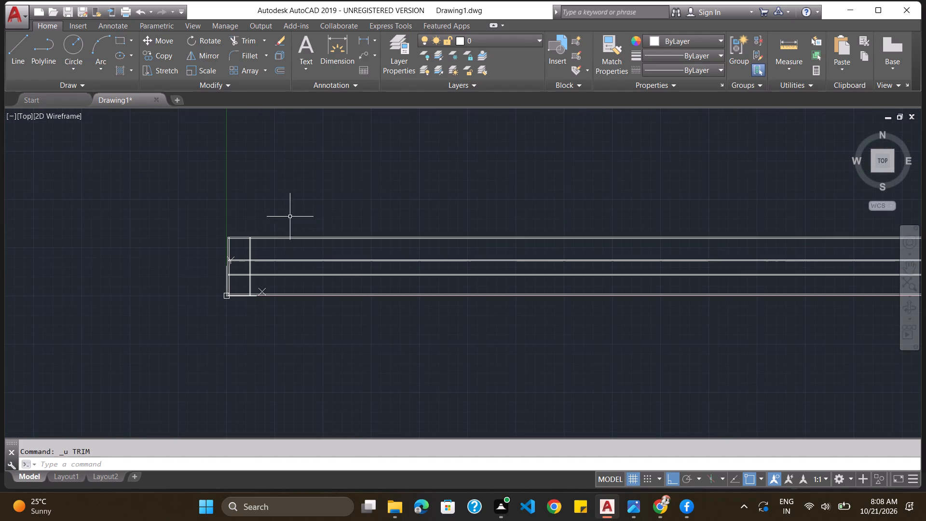
{"action": "key", "text": "ctrl+z"}
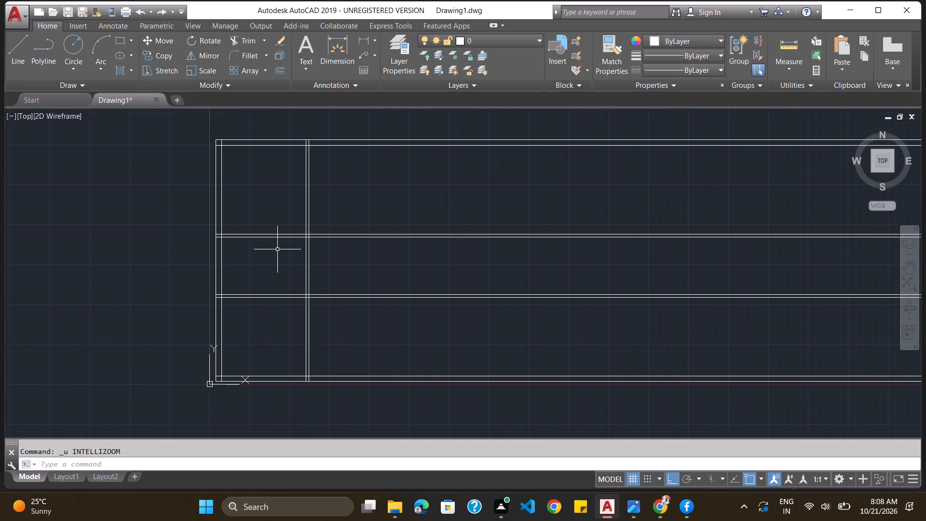
{"action": "key", "text": "ctrl+z"}
{"action": "key", "text": "ctrl+z"}
{"action": "scroll", "coordinate": [277, 249], "scroll_direction": "down", "scroll_amount": 2, "text": "ctrl"}
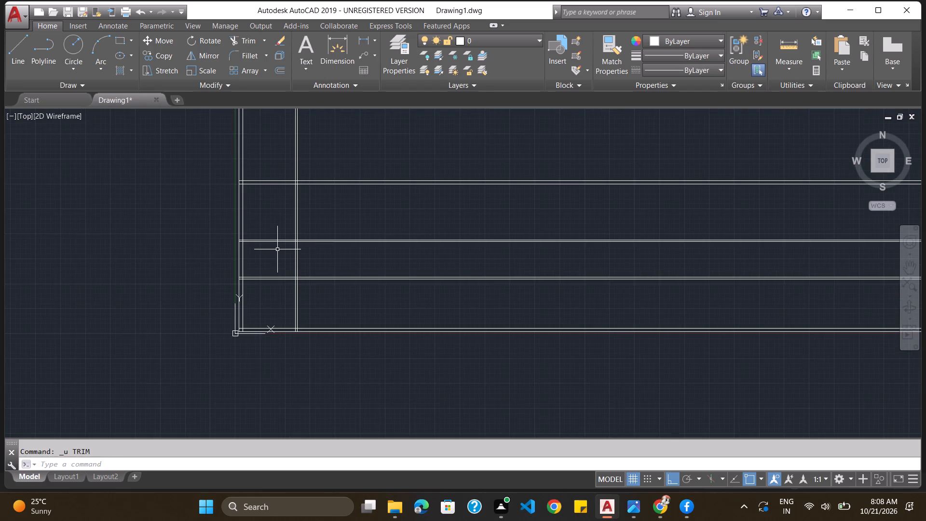
{"action": "scroll", "coordinate": [277, 249], "scroll_direction": "down", "scroll_amount": 1}
{"action": "scroll", "coordinate": [270, 260], "scroll_direction": "up", "scroll_amount": 3}
{"action": "scroll", "coordinate": [270, 260], "scroll_direction": "down", "scroll_amount": 1}
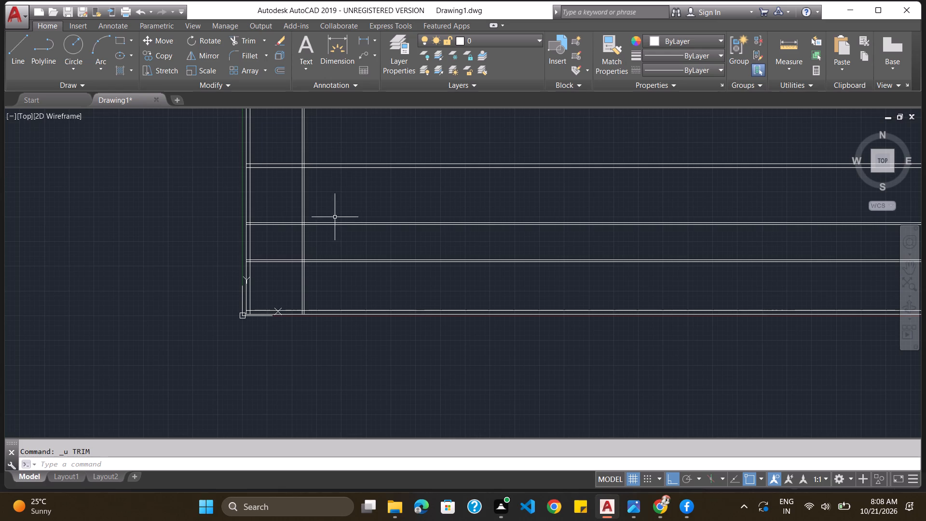
Trim the west wall and vertical partition lines that project north of the north wall.
{"action": "key", "text": "Escape"}
{"action": "type", "text": "trim"}
{"action": "key", "text": "Return"}
{"action": "key", "text": "Return"}
{"action": "left_click_drag", "start_coordinate": [313, 143], "coordinate": [283, 145]}
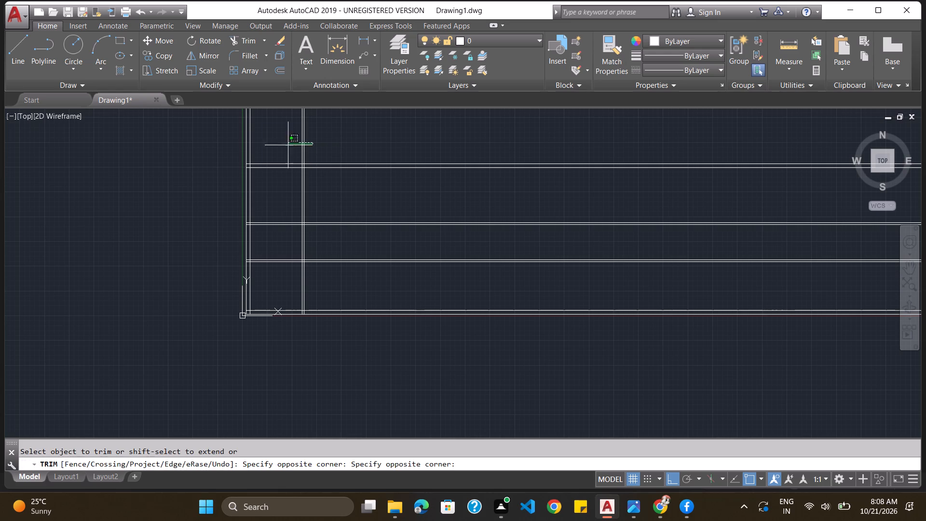
{"action": "left_click_drag", "start_coordinate": [283, 145], "coordinate": [221, 137]}
{"action": "left_click", "coordinate": [220, 137]}
{"action": "scroll", "coordinate": [251, 166], "scroll_direction": "up", "scroll_amount": 4}
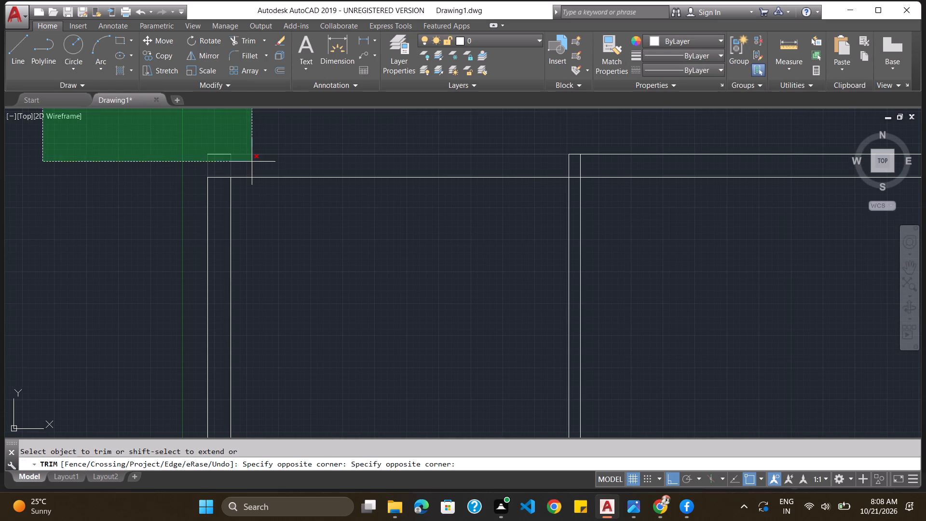
{"action": "left_click", "coordinate": [259, 127]}
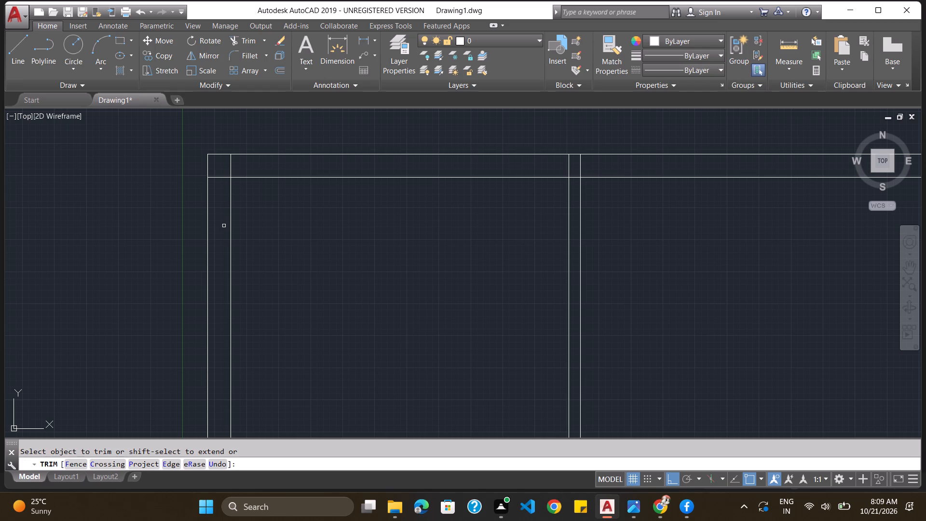
{"action": "key", "text": "Escape"}
Trim the overlapping inner north and west wall line ends at the northwest corner.
{"action": "type", "text": "tr"}
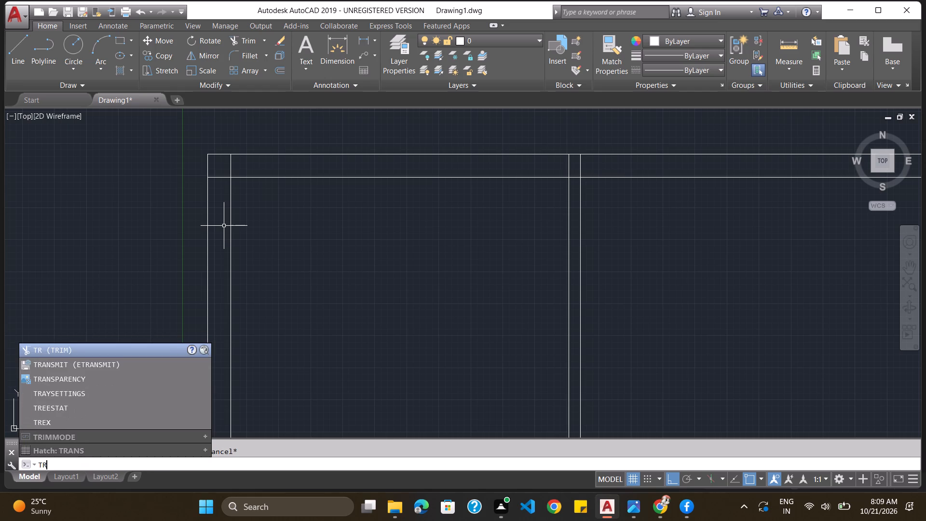
{"action": "type", "text": "im"}
{"action": "key", "text": "Return"}
{"action": "key", "text": "Return"}
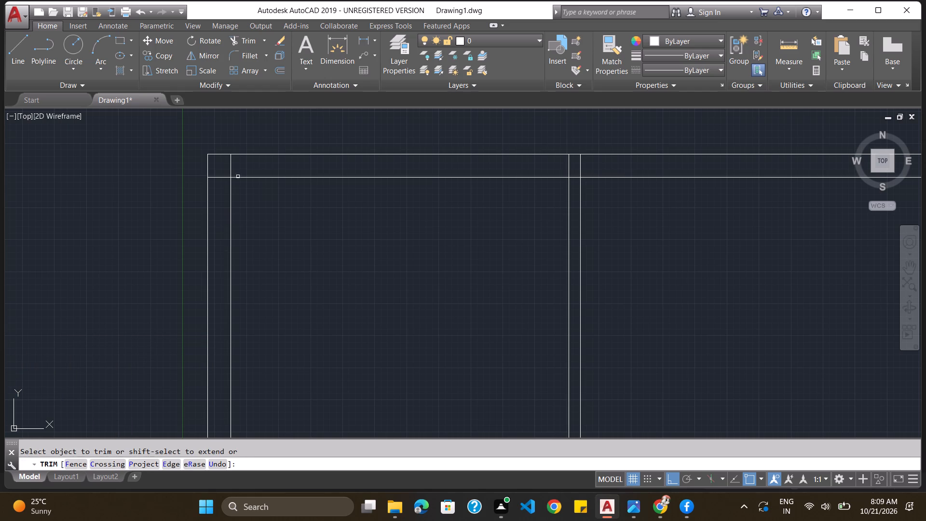
{"action": "left_click", "coordinate": [221, 179]}
{"action": "left_click", "coordinate": [230, 169]}
Trim the vertical partition lines inside the north wall and the inner wall segment between them.
{"action": "left_click_drag", "start_coordinate": [562, 165], "coordinate": [591, 165]}
{"action": "left_click", "coordinate": [591, 165]}
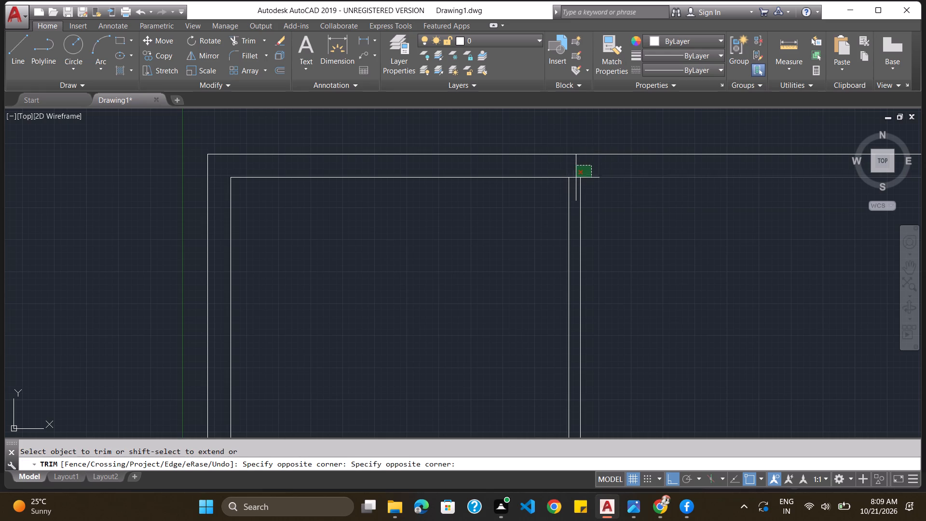
{"action": "left_click", "coordinate": [576, 164]}
{"action": "left_click", "coordinate": [573, 179]}
Trim the ends of both horizontal partitions' lines inside the west wall.
{"action": "scroll", "coordinate": [572, 184], "scroll_direction": "down", "scroll_amount": 4}
{"action": "scroll", "coordinate": [529, 258], "scroll_direction": "up", "scroll_amount": 3}
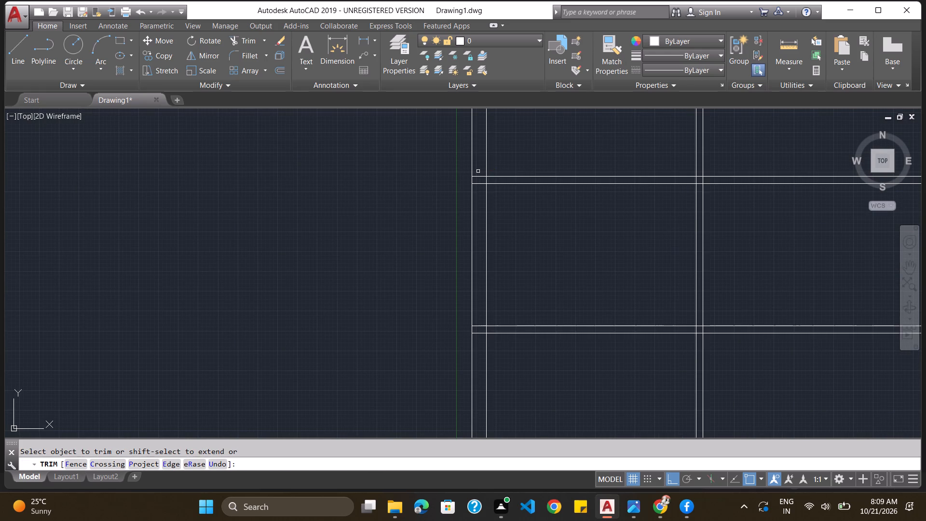
{"action": "left_click_drag", "start_coordinate": [478, 171], "coordinate": [480, 302]}
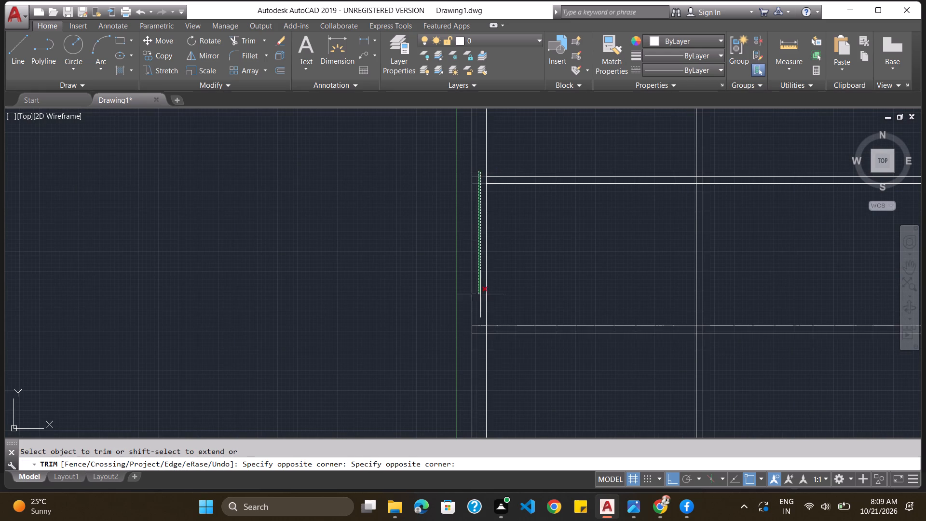
{"action": "left_click_drag", "start_coordinate": [480, 302], "coordinate": [480, 340]}
{"action": "left_click", "coordinate": [480, 340]}
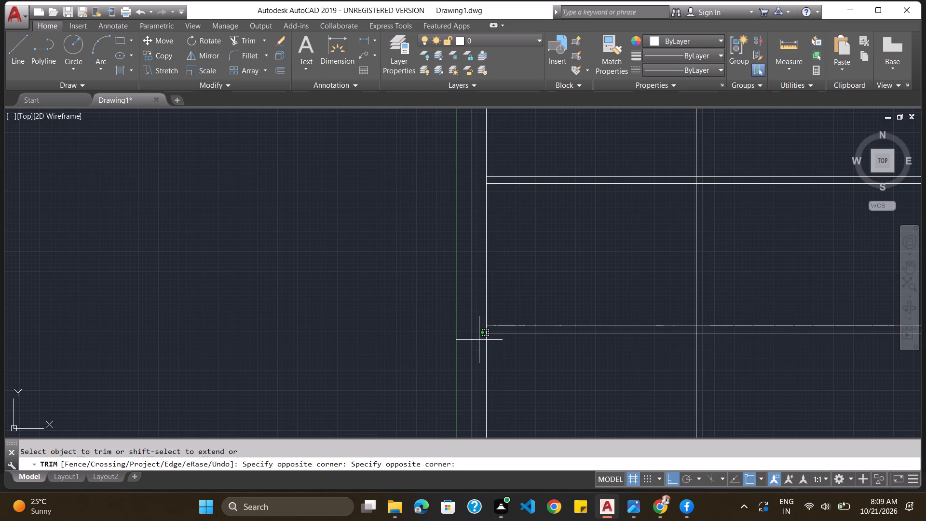
{"action": "scroll", "coordinate": [486, 329], "scroll_direction": "down", "scroll_amount": 5}
{"action": "scroll", "coordinate": [484, 347], "scroll_direction": "up", "scroll_amount": 4}
{"action": "scroll", "coordinate": [484, 353], "scroll_direction": "down", "scroll_amount": 4}
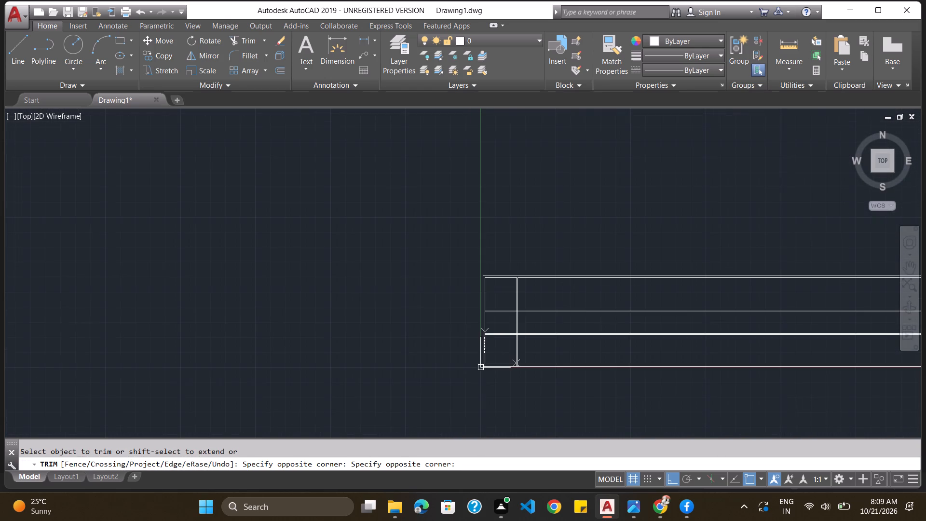
{"action": "key", "text": "Escape"}
Trim the overlapping inner south and west wall line ends at the southwest corner.
{"action": "scroll", "coordinate": [486, 367], "scroll_direction": "up", "scroll_amount": 4}
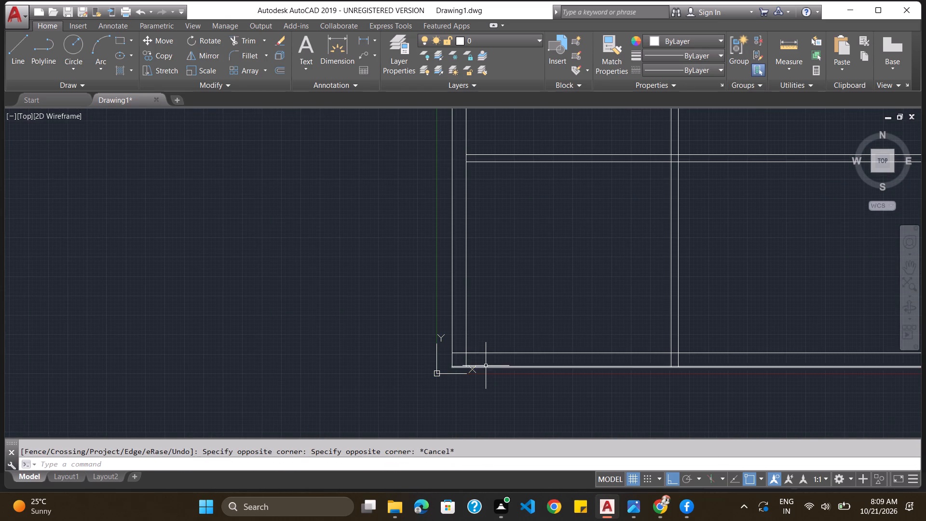
{"action": "key", "text": "t"}
{"action": "key", "text": "r"}
{"action": "type", "text": "im"}
{"action": "key", "text": "Return"}
{"action": "key", "text": "Return"}
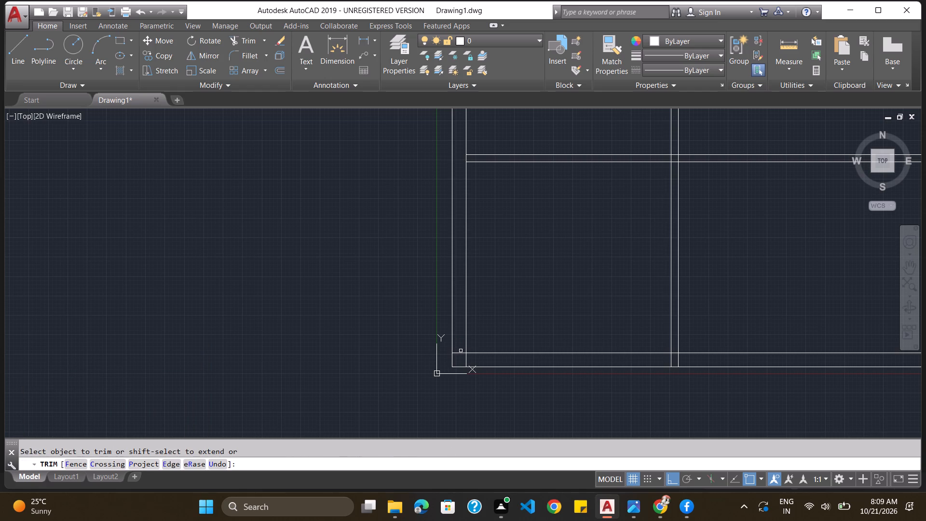
{"action": "left_click", "coordinate": [461, 353]}
{"action": "left_click", "coordinate": [466, 361]}
Trim the vertical partition lines inside the south wall and the inner wall segment between them.
{"action": "left_click", "coordinate": [679, 356]}
{"action": "left_click", "coordinate": [672, 362]}
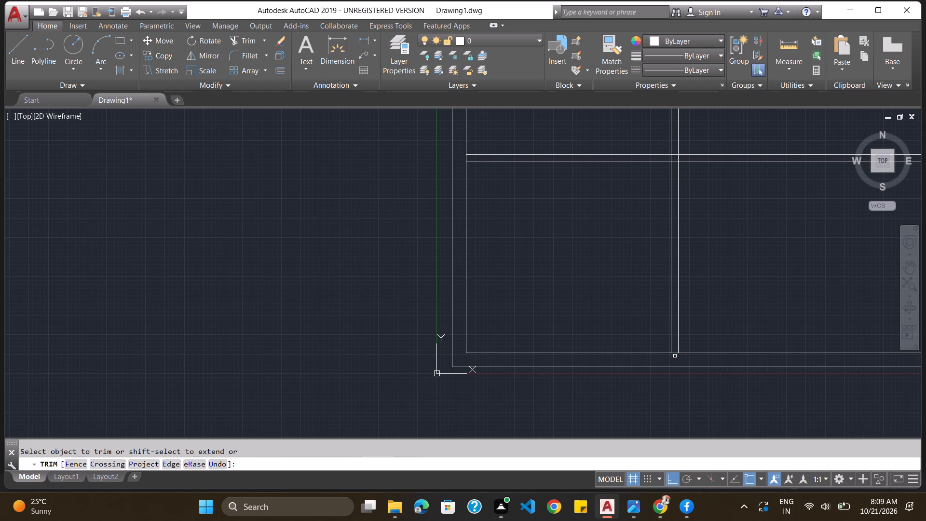
{"action": "left_click", "coordinate": [676, 353]}
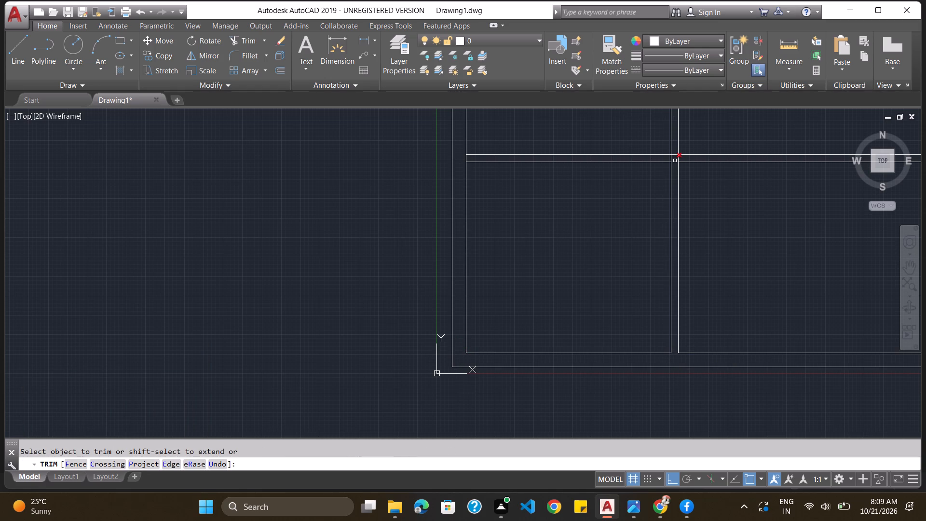
Trim all four line segments inside the crossing of the vertical partition and the southern horizontal partition.
{"action": "left_click", "coordinate": [675, 161]}
{"action": "scroll", "coordinate": [675, 161], "scroll_direction": "up", "scroll_amount": 3}
{"action": "left_click", "coordinate": [651, 155]}
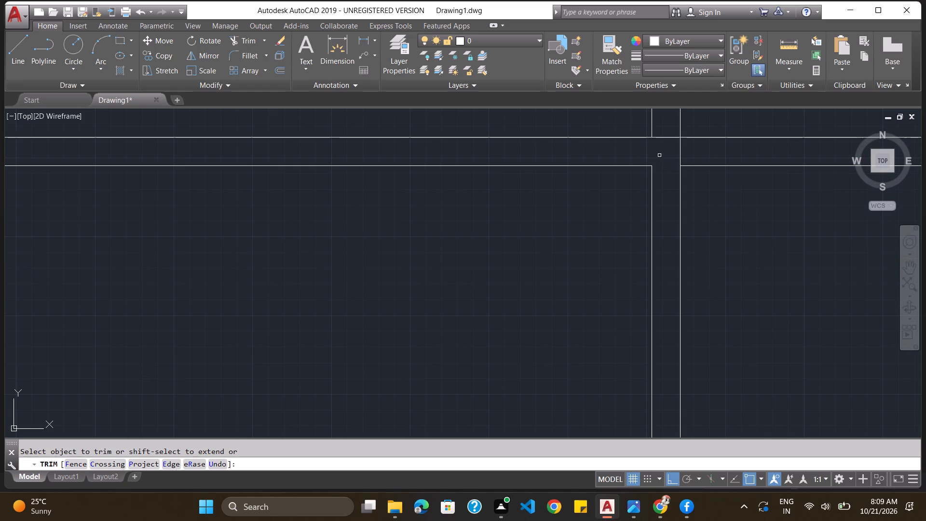
{"action": "left_click", "coordinate": [681, 155]}
{"action": "left_click", "coordinate": [667, 137]}
Trim all four line segments inside the crossing of the vertical partition and the northern horizontal partition.
{"action": "scroll", "coordinate": [667, 138], "scroll_direction": "down", "scroll_amount": 10}
{"action": "scroll", "coordinate": [671, 128], "scroll_direction": "up", "scroll_amount": 3}
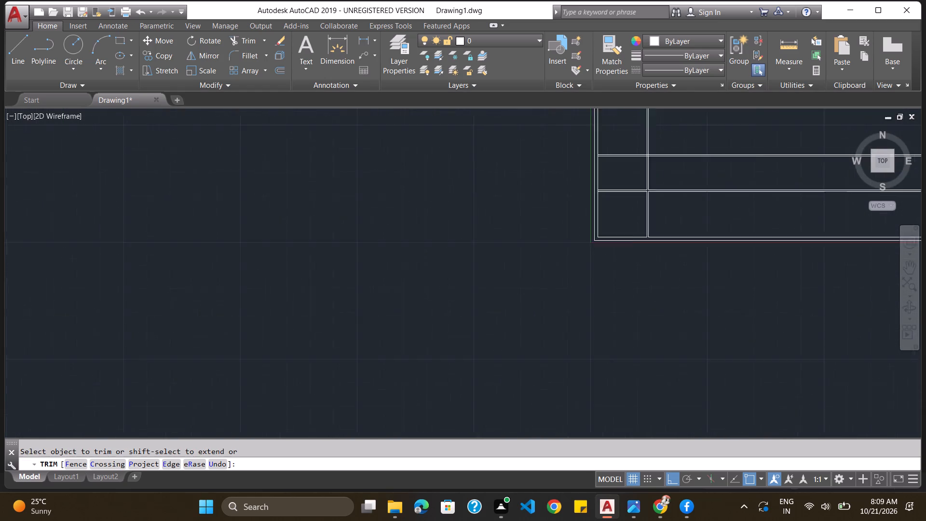
{"action": "scroll", "coordinate": [671, 128], "scroll_direction": "up", "scroll_amount": 2}
{"action": "scroll", "coordinate": [611, 204], "scroll_direction": "up", "scroll_amount": 3}
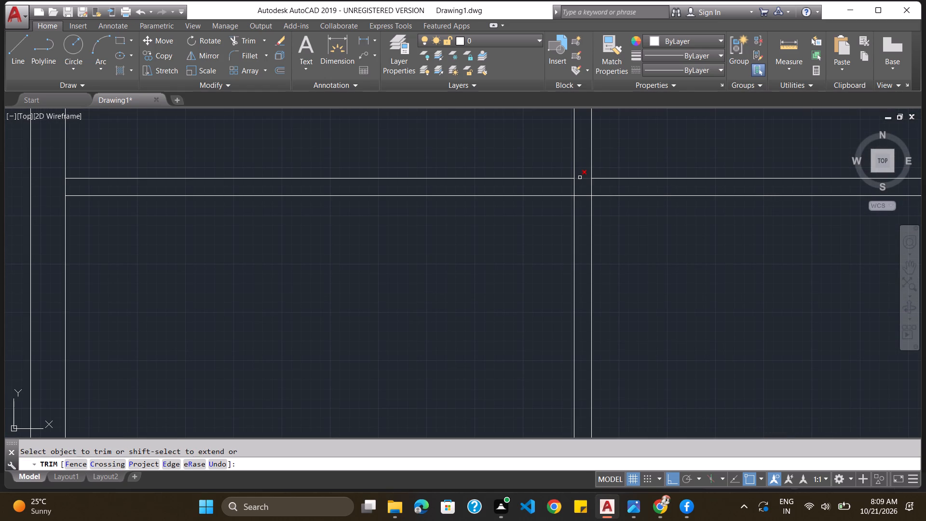
{"action": "left_click", "coordinate": [580, 178]}
{"action": "left_click", "coordinate": [575, 186]}
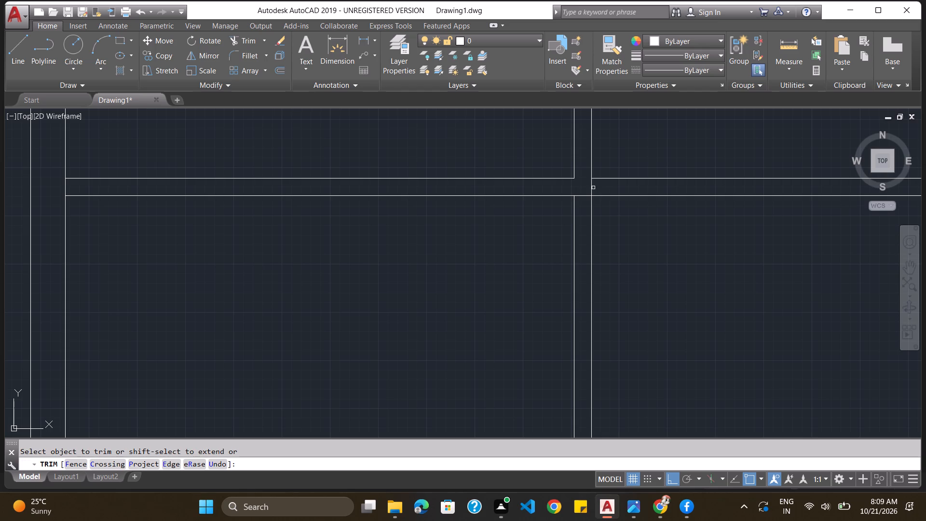
{"action": "left_click", "coordinate": [591, 189]}
{"action": "left_click", "coordinate": [581, 200]}
{"action": "left_click", "coordinate": [582, 196]}
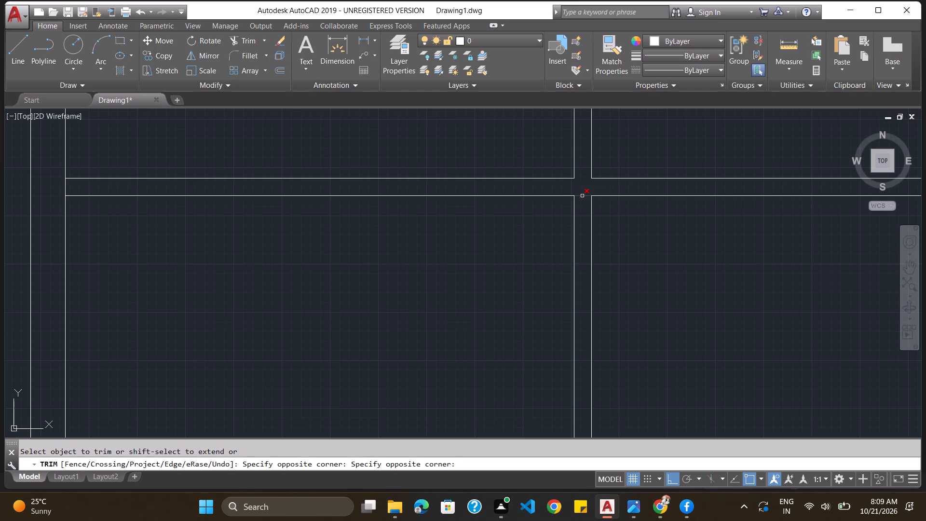
{"action": "left_click", "coordinate": [582, 195]}
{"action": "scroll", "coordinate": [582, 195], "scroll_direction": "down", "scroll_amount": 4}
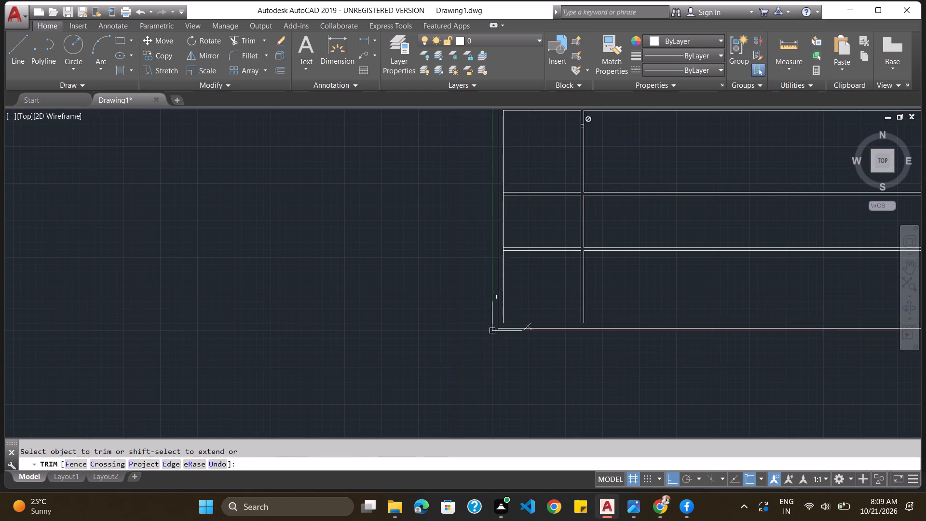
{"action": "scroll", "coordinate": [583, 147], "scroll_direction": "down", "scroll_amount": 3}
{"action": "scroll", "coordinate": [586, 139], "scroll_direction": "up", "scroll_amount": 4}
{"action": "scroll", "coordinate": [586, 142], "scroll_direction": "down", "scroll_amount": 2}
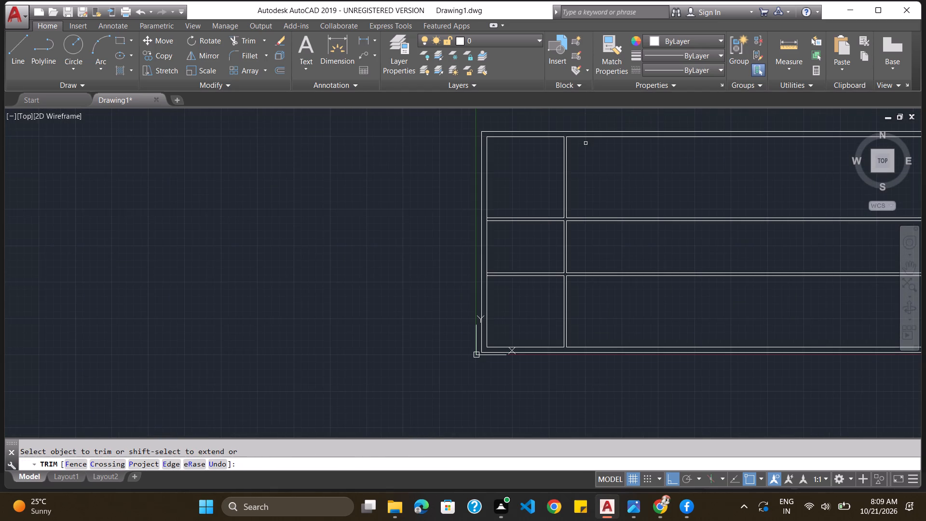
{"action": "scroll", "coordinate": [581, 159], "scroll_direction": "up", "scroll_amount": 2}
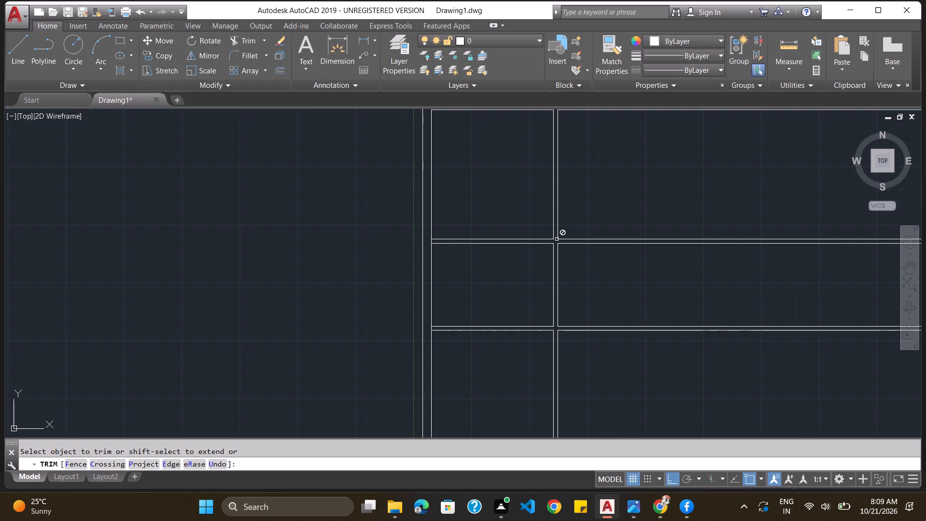
Draw a 9" vertical line in the empty space west of the floor plan.
{"action": "scroll", "coordinate": [471, 255], "scroll_direction": "down", "scroll_amount": 2}
{"action": "scroll", "coordinate": [471, 255], "scroll_direction": "up", "scroll_amount": 1}
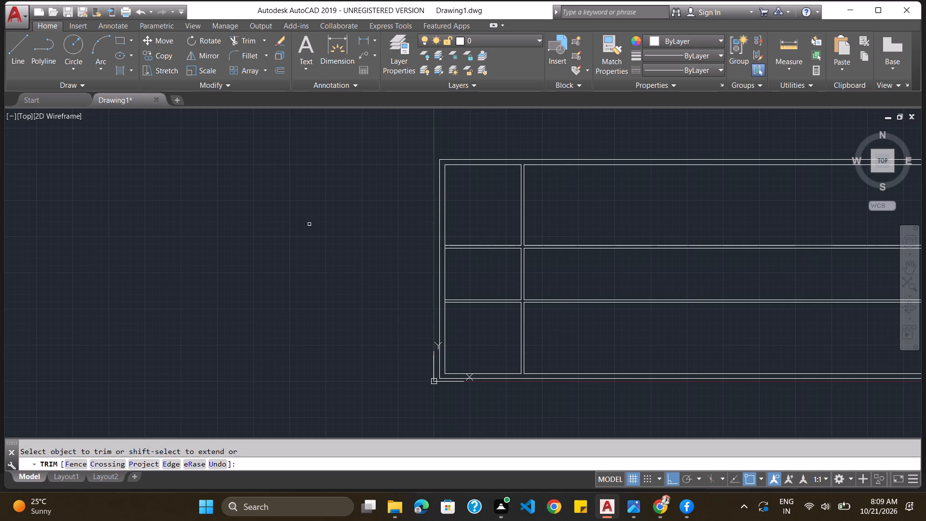
{"action": "left_click", "coordinate": [20, 50]}
{"action": "left_click", "coordinate": [127, 210]}
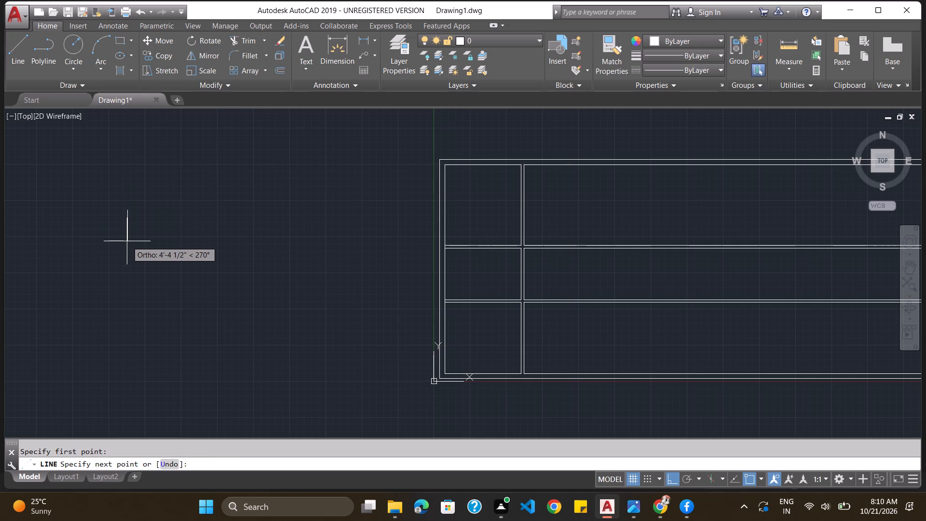
{"action": "key", "text": "9"}
{"action": "key", "text": "shift+quotedbl"}
{"action": "key", "text": "Return"}
{"action": "key", "text": "Escape"}
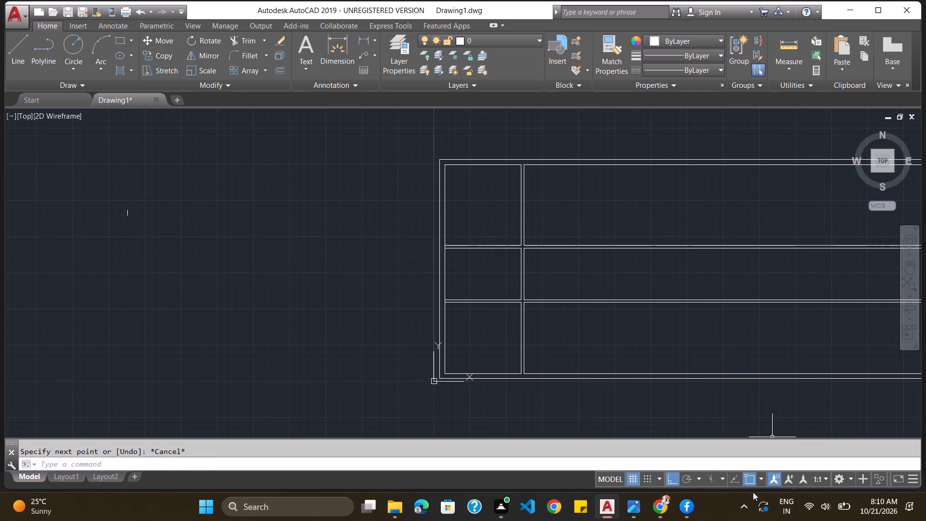
Draw a 5' horizontal line eastward from the midpoint of the 9" vertical line.
{"action": "scroll", "coordinate": [97, 209], "scroll_direction": "up", "scroll_amount": 5}
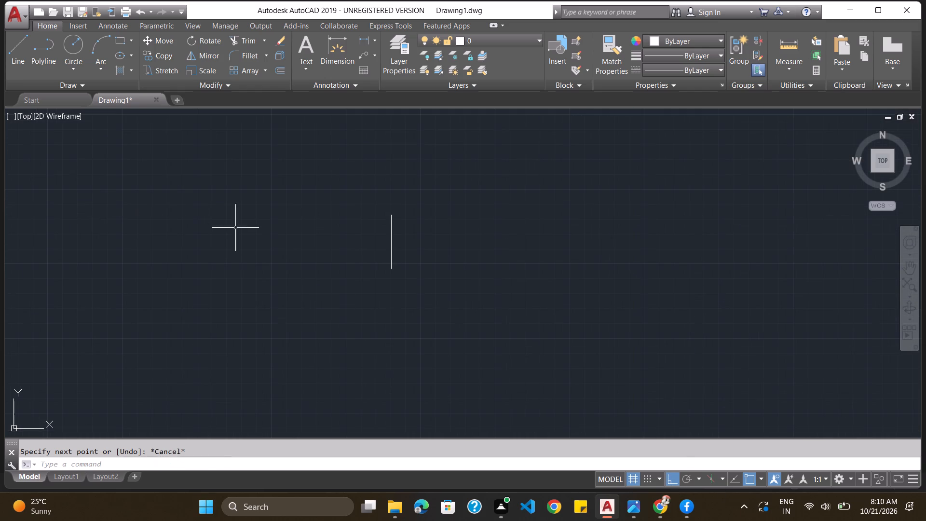
{"action": "left_click", "coordinate": [20, 59]}
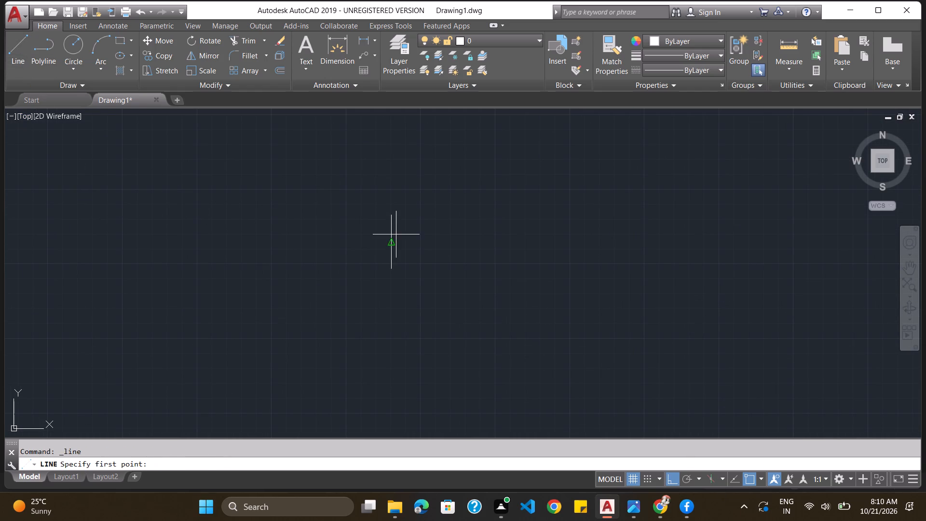
{"action": "left_click", "coordinate": [390, 244]}
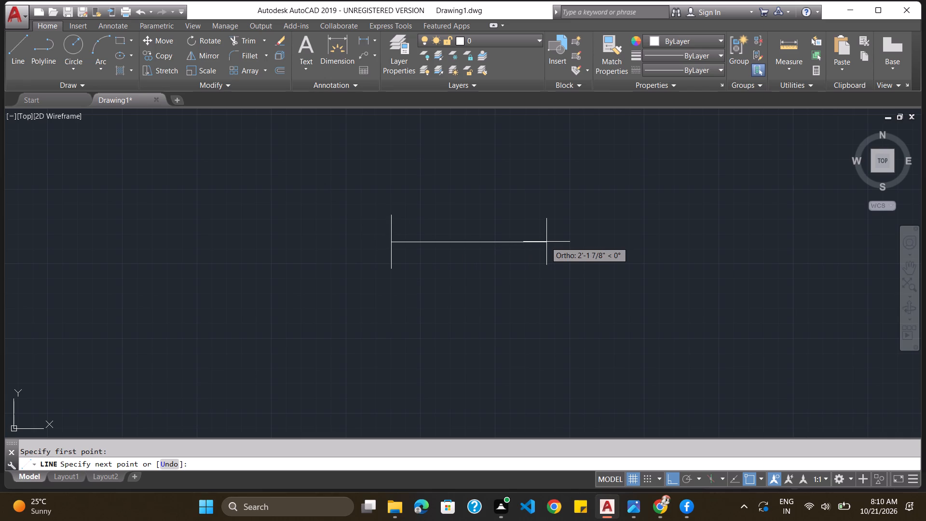
{"action": "key", "text": "6"}
{"action": "key", "text": "BackSpace"}
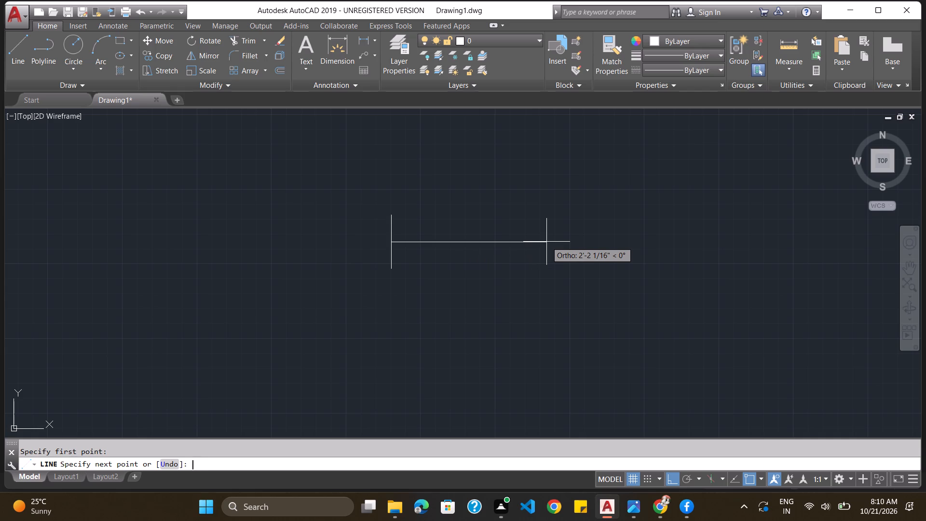
{"action": "key", "text": "5"}
{"action": "key", "text": "apostrophe"}
{"action": "key", "text": "Return"}
{"action": "scroll", "coordinate": [563, 231], "scroll_direction": "down", "scroll_amount": 3}
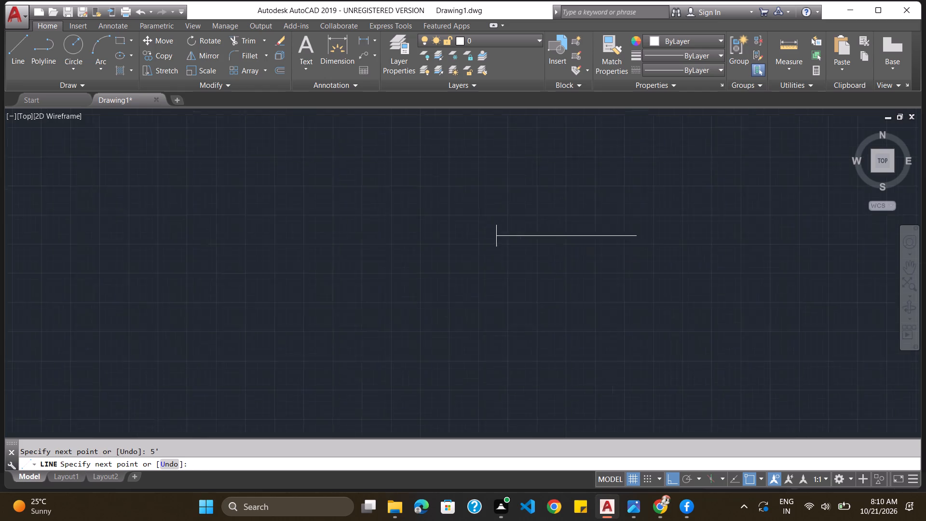
{"action": "scroll", "coordinate": [565, 232], "scroll_direction": "down", "scroll_amount": 1}
{"action": "key", "text": "Escape"}
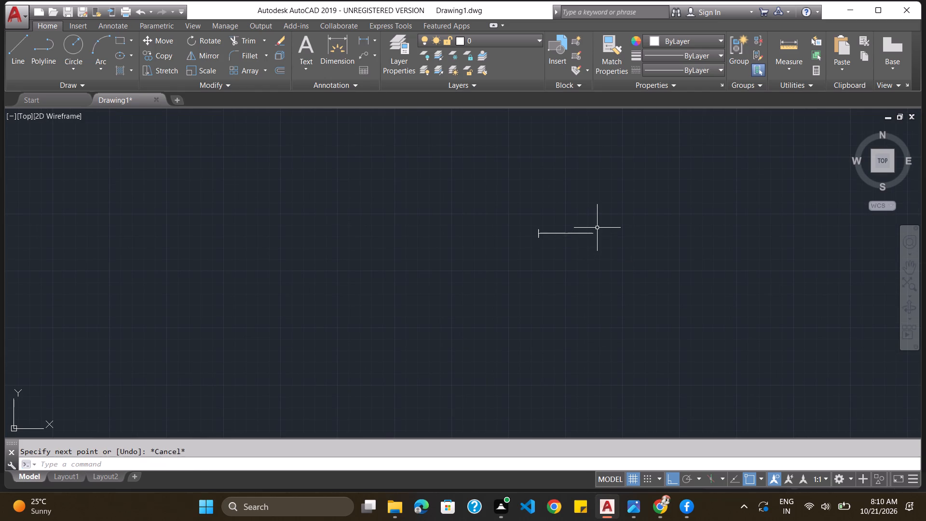
Offset the 9" vertical line 5' east to the far end of the horizontal line.
{"action": "scroll", "coordinate": [598, 228], "scroll_direction": "down", "scroll_amount": 2}
{"action": "scroll", "coordinate": [647, 226], "scroll_direction": "up", "scroll_amount": 4}
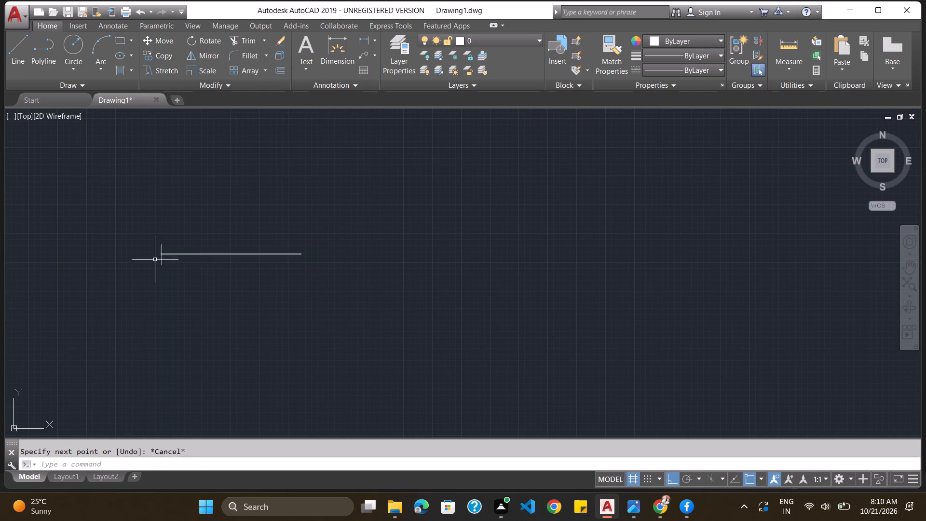
{"action": "left_click", "coordinate": [245, 465]}
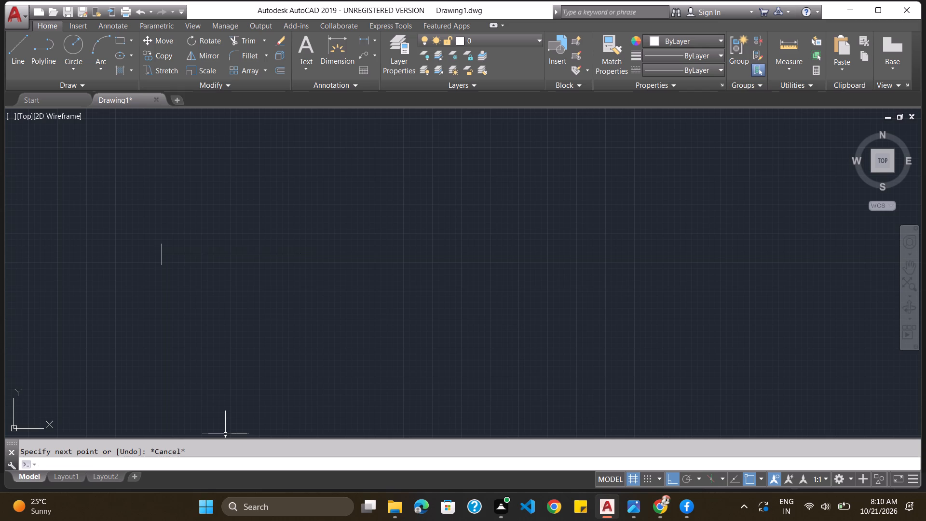
{"action": "key", "text": "o"}
{"action": "key", "text": "Return"}
{"action": "key", "text": "5"}
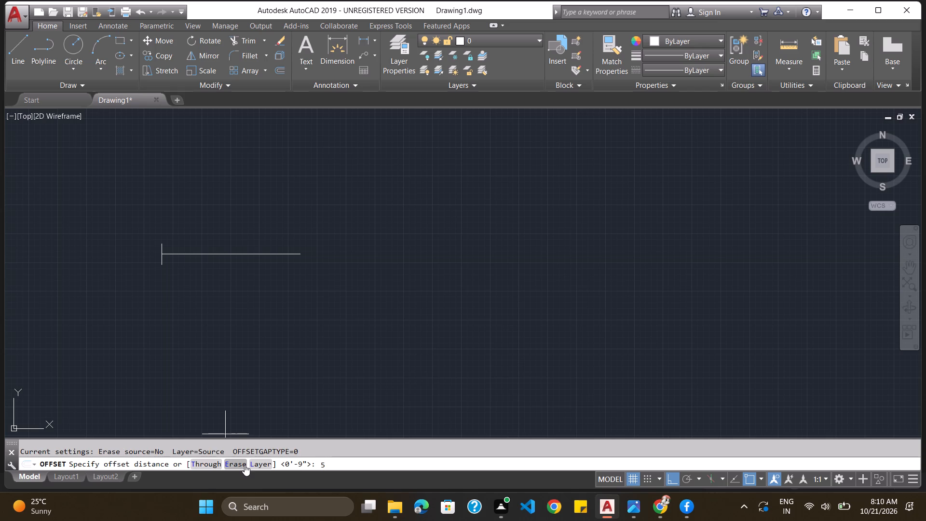
{"action": "key", "text": "apostrophe"}
{"action": "key", "text": "Return"}
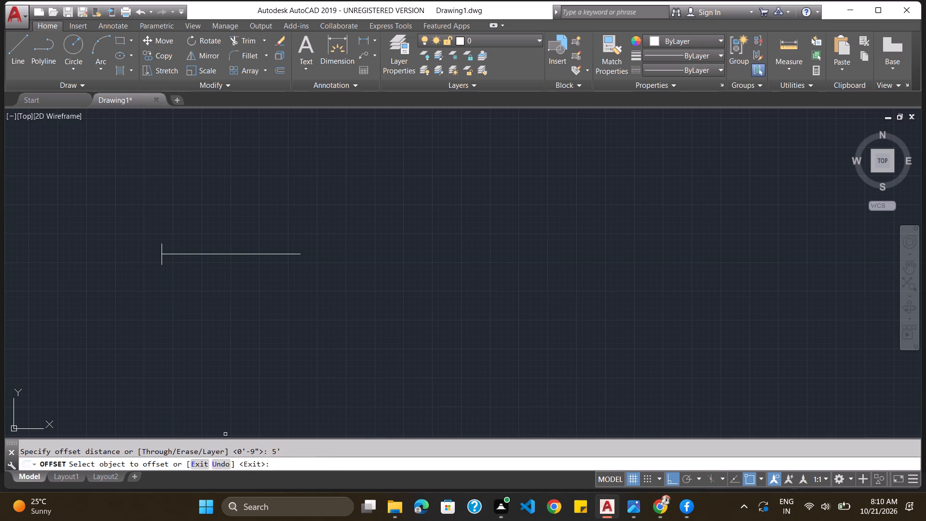
{"action": "left_click", "coordinate": [162, 247]}
{"action": "left_click", "coordinate": [362, 251]}
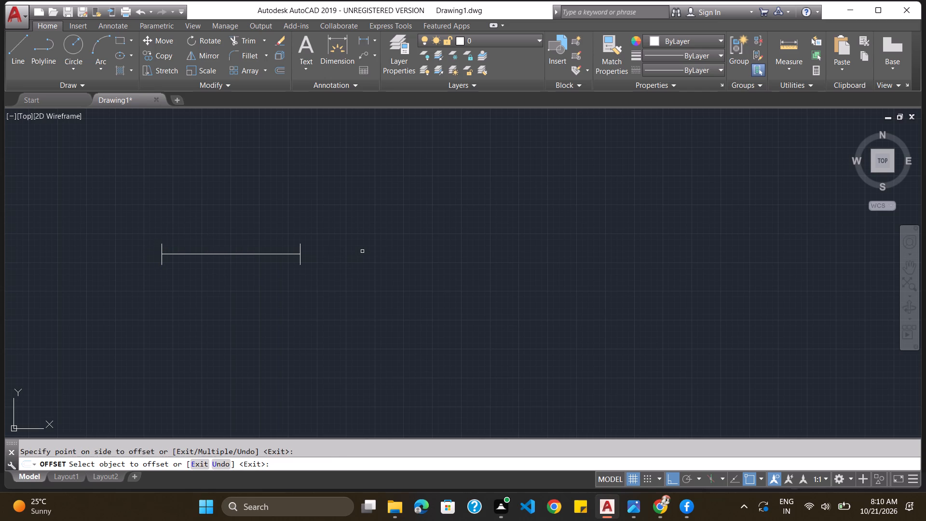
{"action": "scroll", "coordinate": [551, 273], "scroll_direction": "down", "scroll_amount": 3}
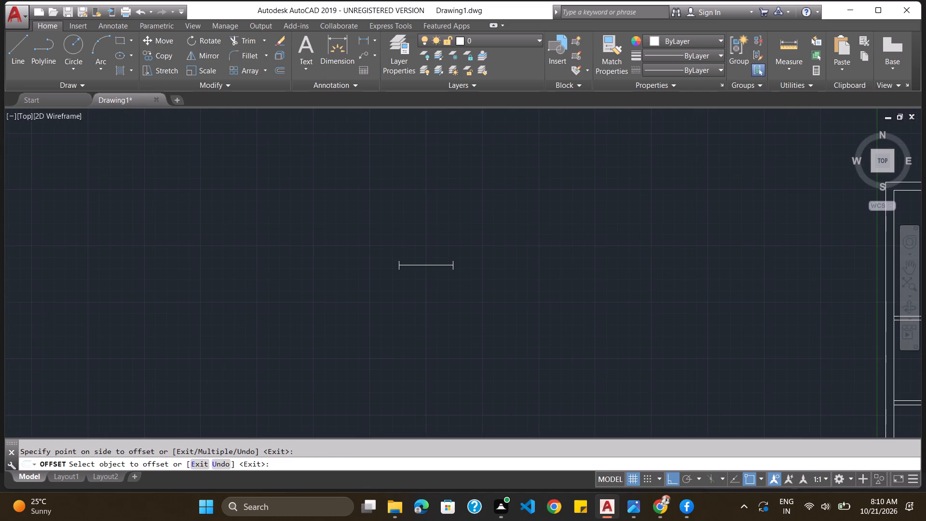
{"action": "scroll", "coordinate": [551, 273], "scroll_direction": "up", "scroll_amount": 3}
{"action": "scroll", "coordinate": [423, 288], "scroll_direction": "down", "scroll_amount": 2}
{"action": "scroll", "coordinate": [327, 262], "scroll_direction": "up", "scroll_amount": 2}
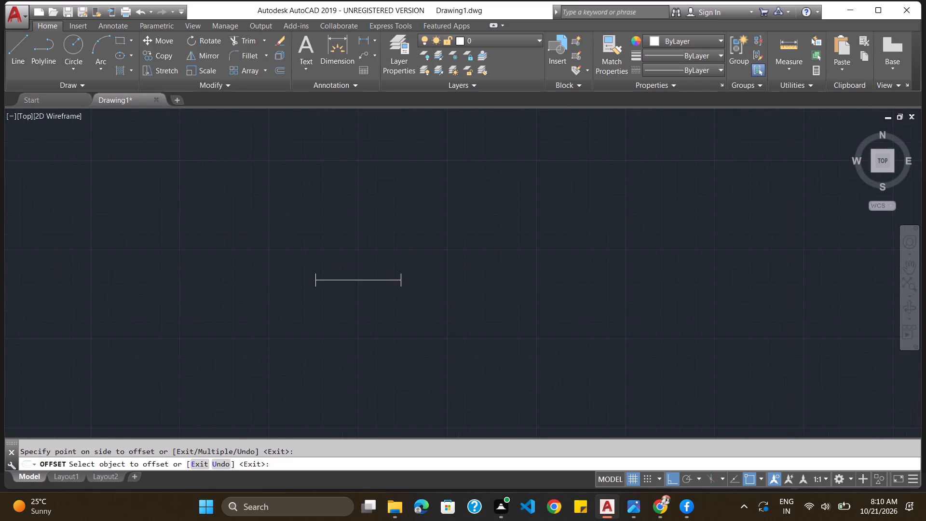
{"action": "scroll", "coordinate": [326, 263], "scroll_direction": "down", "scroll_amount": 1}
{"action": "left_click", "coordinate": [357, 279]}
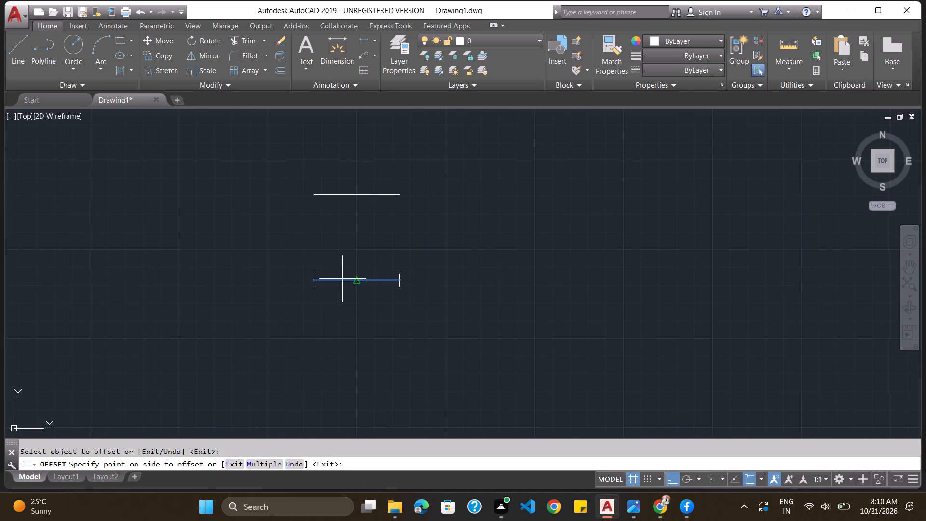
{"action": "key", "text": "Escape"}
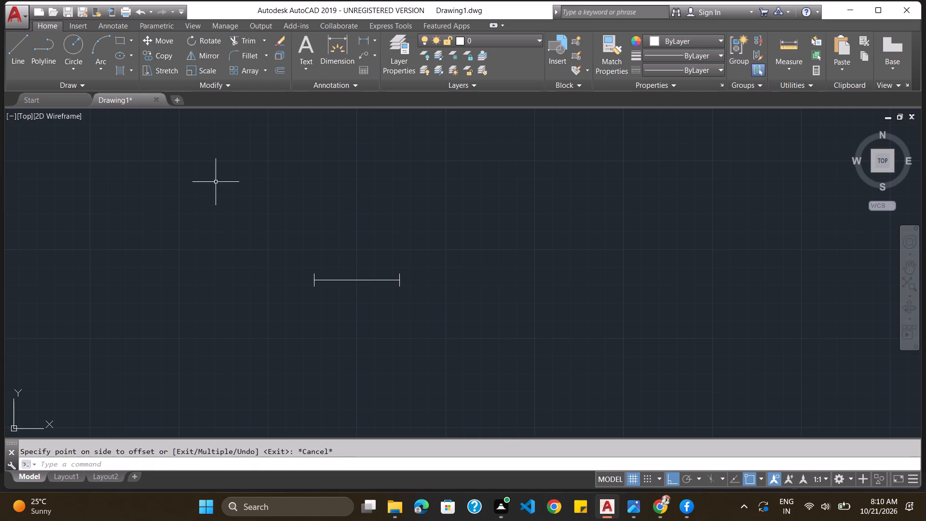
Copy the two short vertical lines and their connecting 5' line, and paste them between the original and the plan's west wall.
{"action": "left_click", "coordinate": [313, 277]}
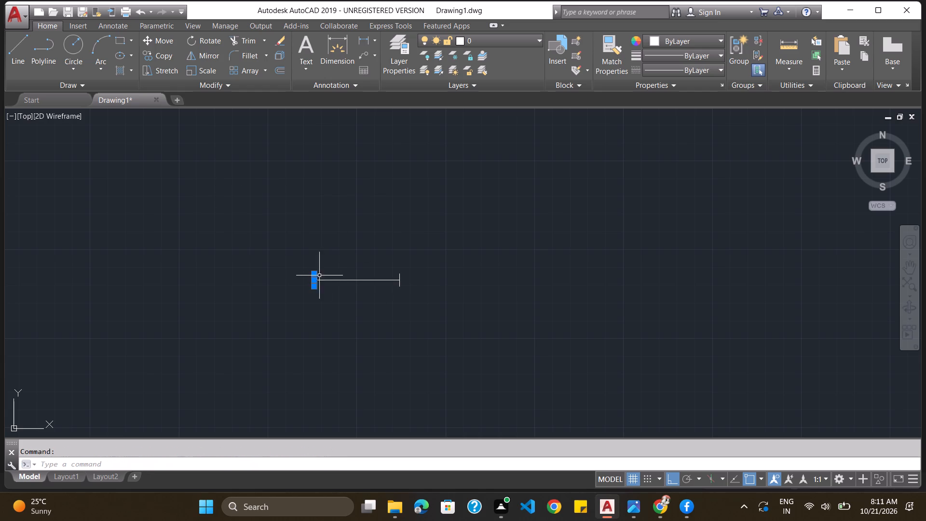
{"action": "left_click", "coordinate": [400, 276]}
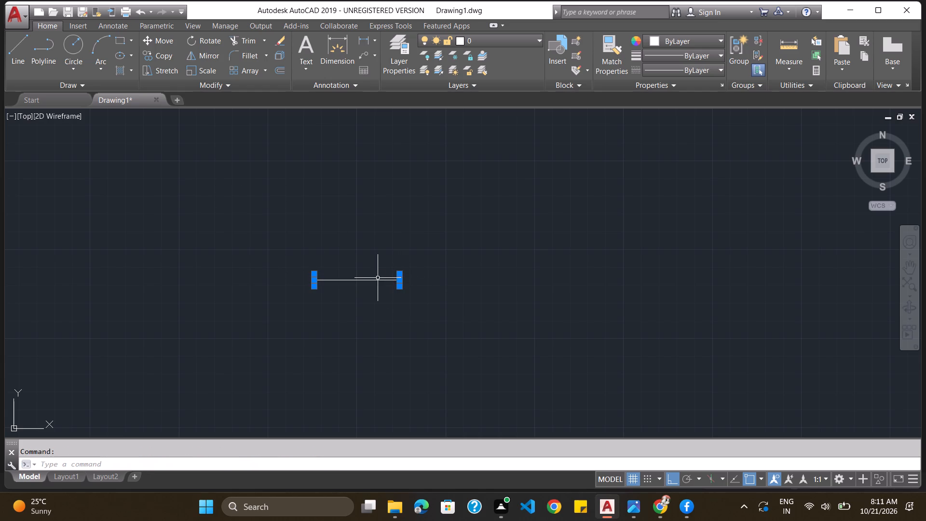
{"action": "left_click", "coordinate": [375, 279]}
{"action": "key", "text": "ctrl+c"}
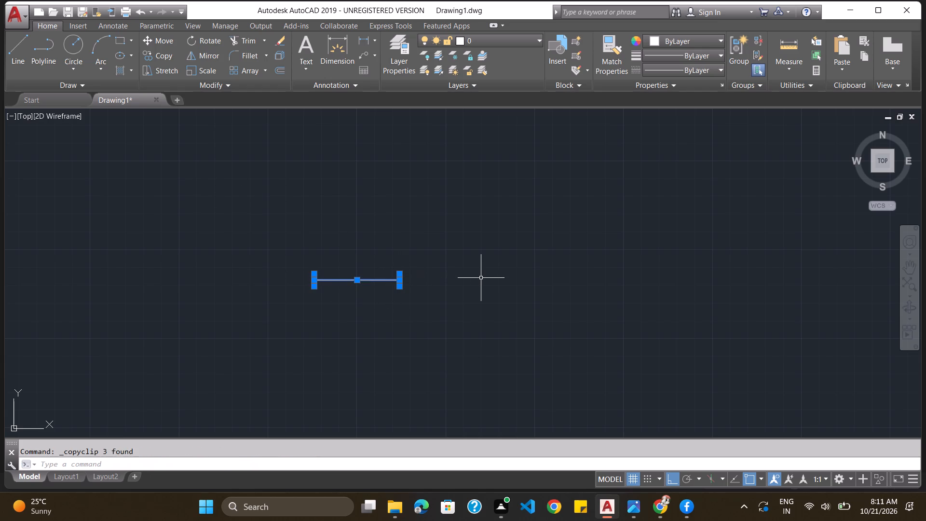
{"action": "scroll", "coordinate": [416, 286], "scroll_direction": "down", "scroll_amount": 4}
{"action": "scroll", "coordinate": [532, 282], "scroll_direction": "up", "scroll_amount": 3}
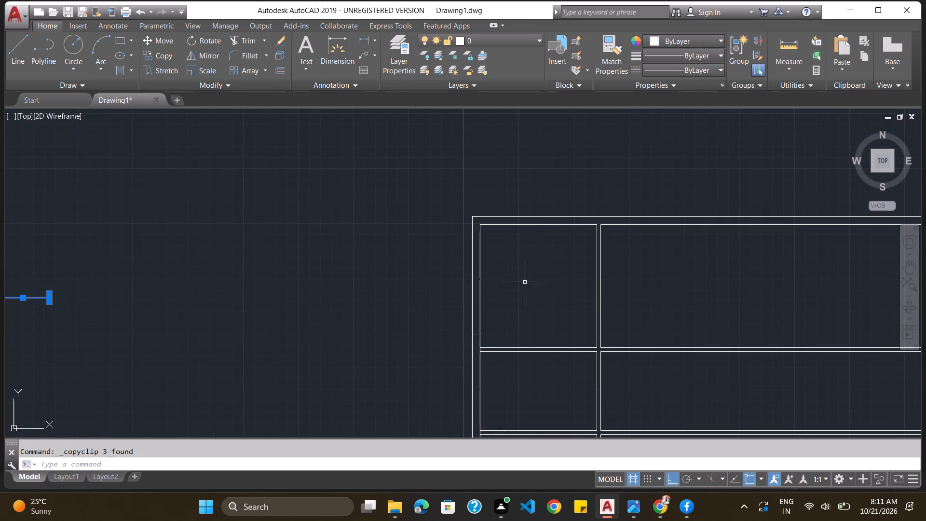
{"action": "scroll", "coordinate": [294, 286], "scroll_direction": "down", "scroll_amount": 3}
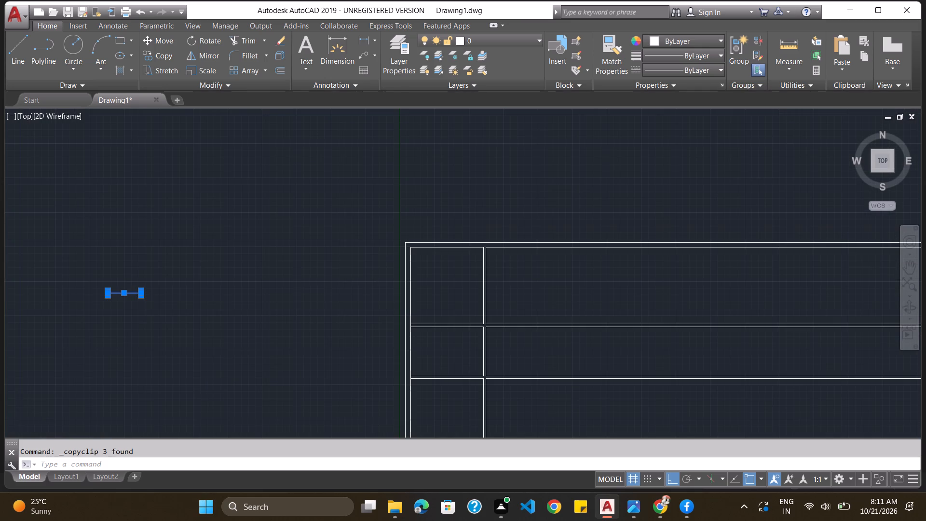
{"action": "scroll", "coordinate": [295, 286], "scroll_direction": "up", "scroll_amount": 2}
{"action": "key", "text": "ctrl+v"}
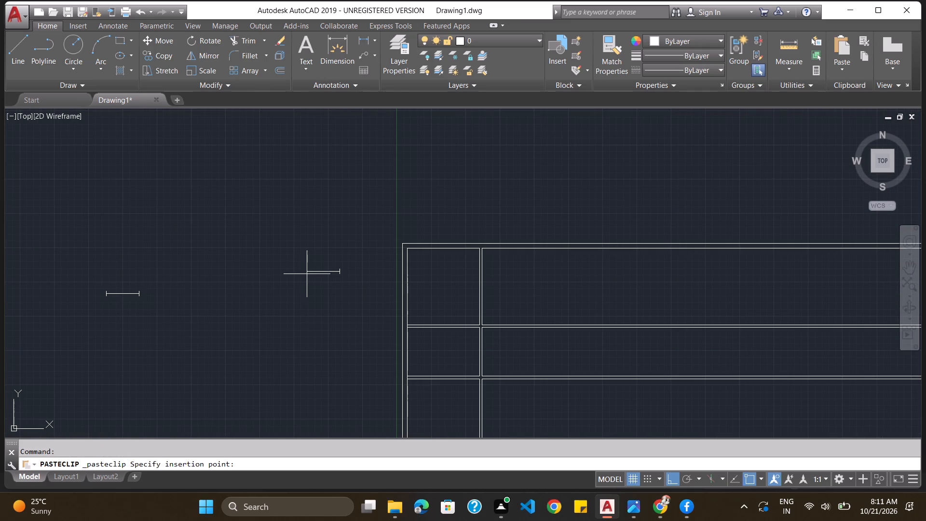
{"action": "left_click", "coordinate": [318, 272]}
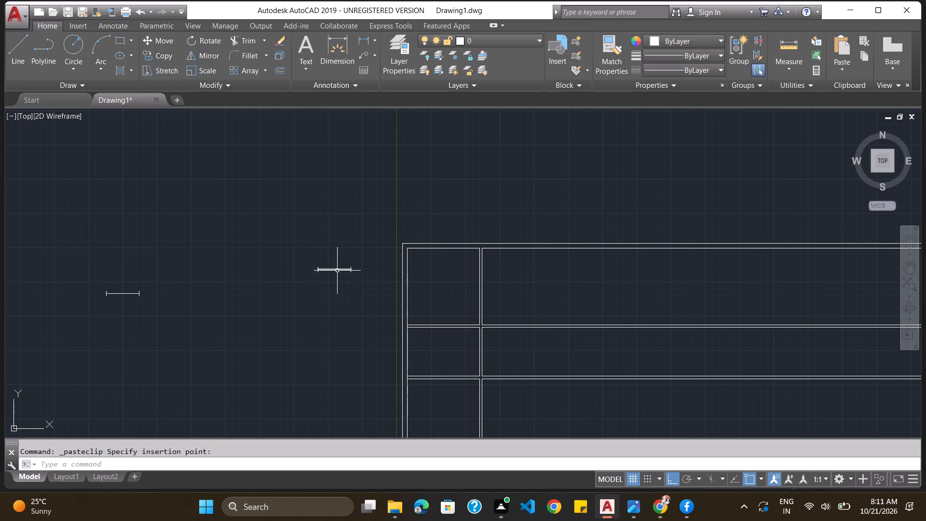
Move the pasted 5' opening symbol, with Ortho off, by its midpoint into the north wall of the northwest room.
{"action": "scroll", "coordinate": [309, 314], "scroll_direction": "up", "scroll_amount": 2}
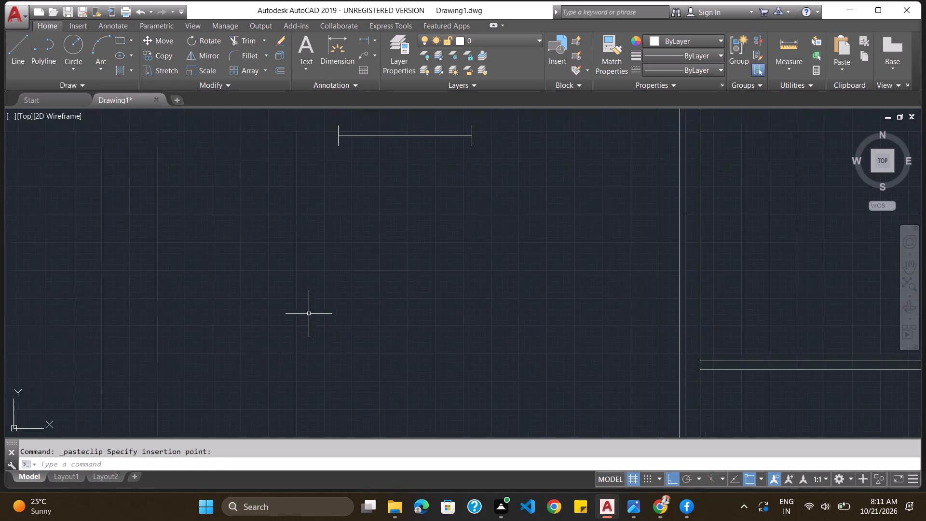
{"action": "scroll", "coordinate": [309, 314], "scroll_direction": "up", "scroll_amount": 2}
{"action": "scroll", "coordinate": [342, 207], "scroll_direction": "down", "scroll_amount": 3}
{"action": "scroll", "coordinate": [383, 138], "scroll_direction": "up", "scroll_amount": 2}
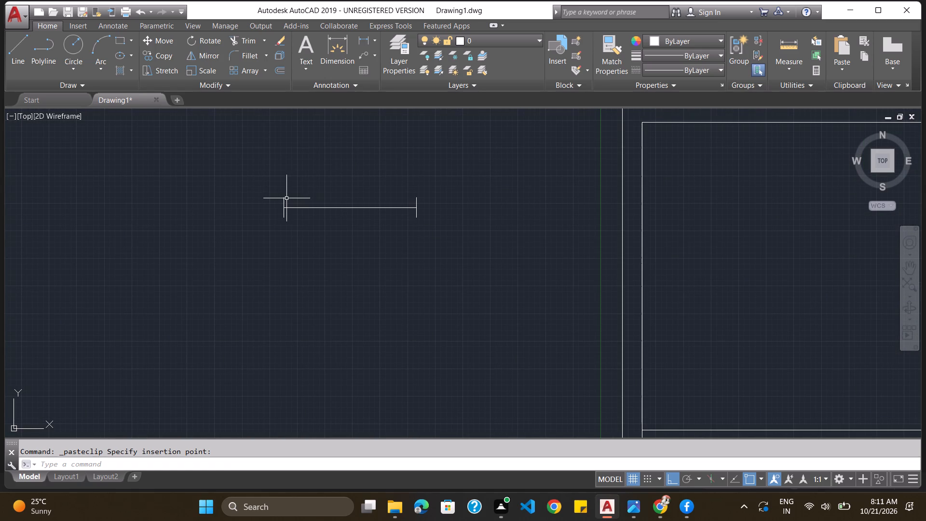
{"action": "left_click", "coordinate": [282, 200]}
{"action": "left_click", "coordinate": [310, 207]}
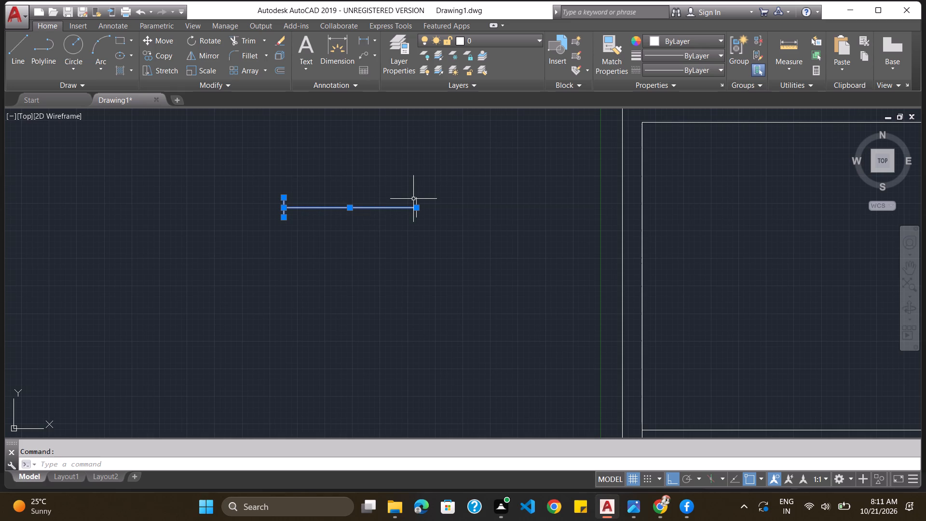
{"action": "left_click", "coordinate": [415, 201]}
{"action": "key", "text": "m"}
{"action": "key", "text": "Return"}
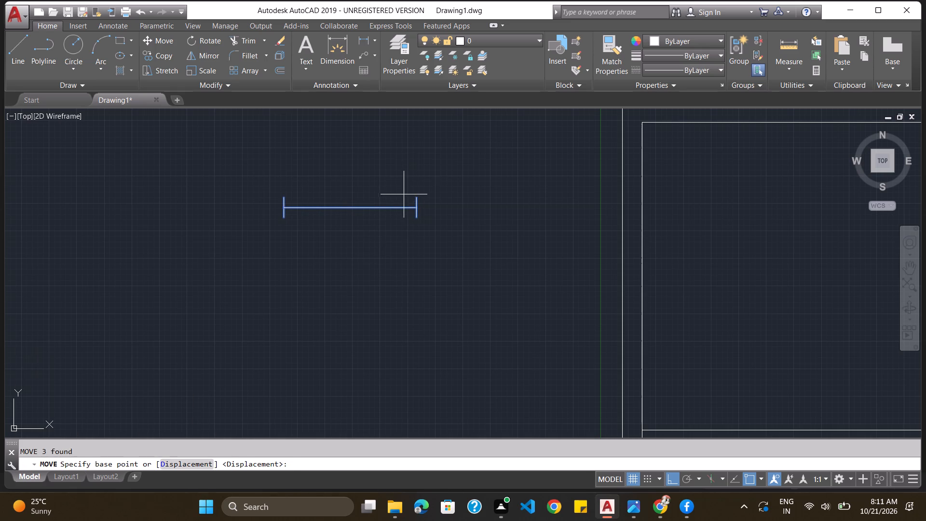
{"action": "scroll", "coordinate": [423, 197], "scroll_direction": "down", "scroll_amount": 3}
{"action": "scroll", "coordinate": [423, 198], "scroll_direction": "up", "scroll_amount": 1}
{"action": "left_click_drag", "start_coordinate": [394, 203], "coordinate": [536, 183]}
{"action": "scroll", "coordinate": [554, 172], "scroll_direction": "up", "scroll_amount": 2}
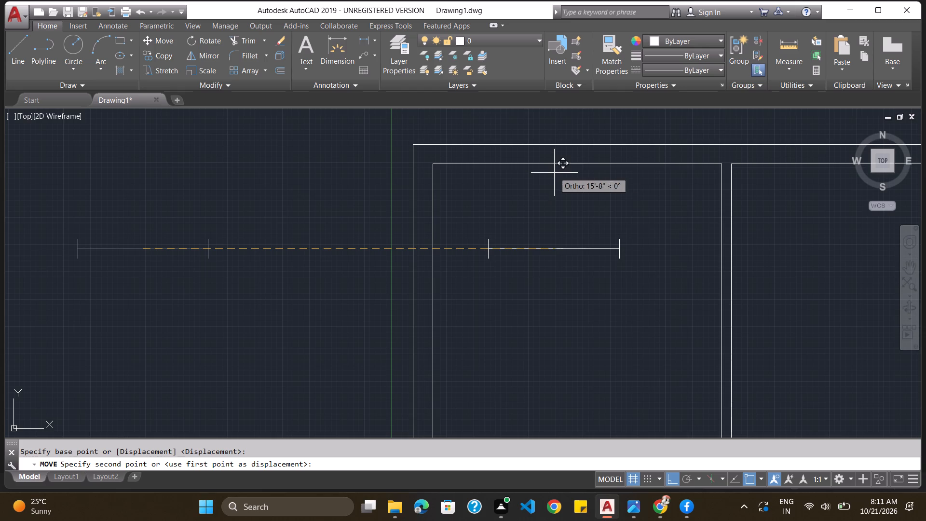
{"action": "left_click", "coordinate": [672, 483]}
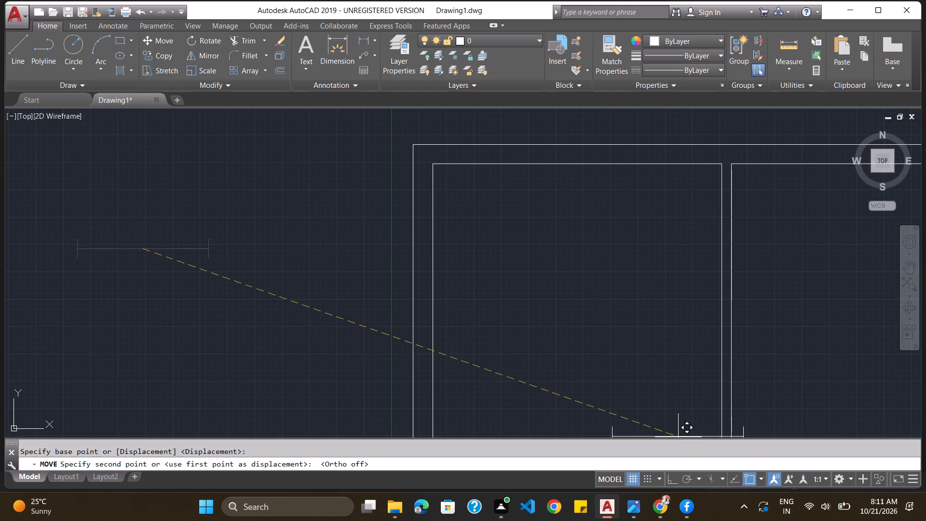
{"action": "scroll", "coordinate": [584, 192], "scroll_direction": "up", "scroll_amount": 1}
{"action": "scroll", "coordinate": [584, 192], "scroll_direction": "down", "scroll_amount": 2}
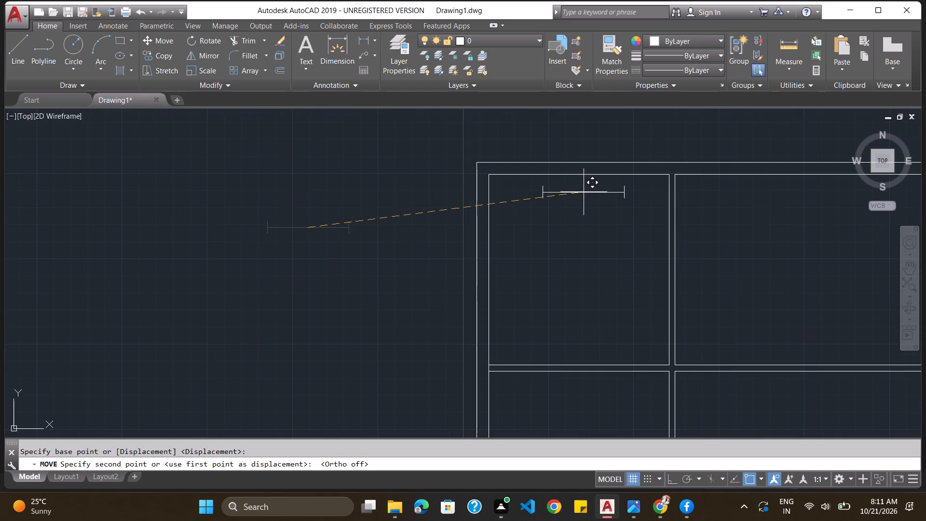
{"action": "scroll", "coordinate": [583, 166], "scroll_direction": "up", "scroll_amount": 3}
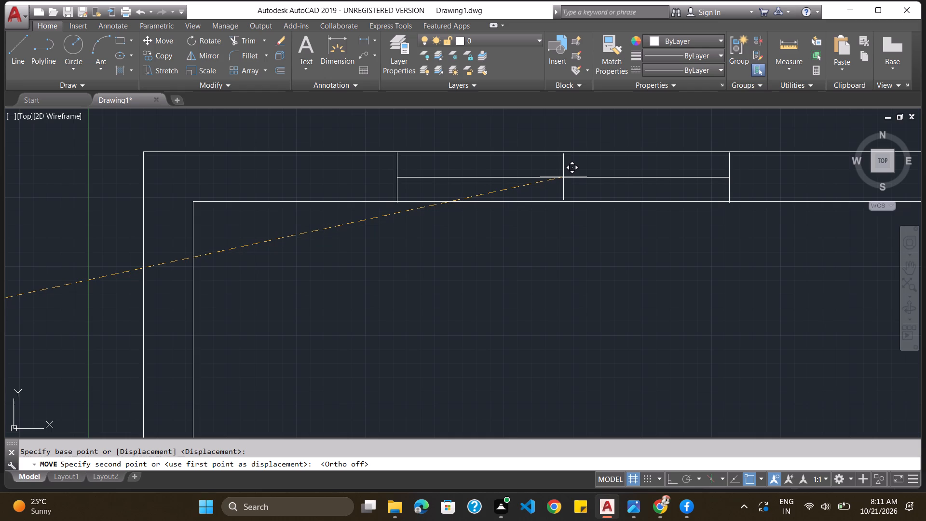
{"action": "left_click", "coordinate": [563, 177]}
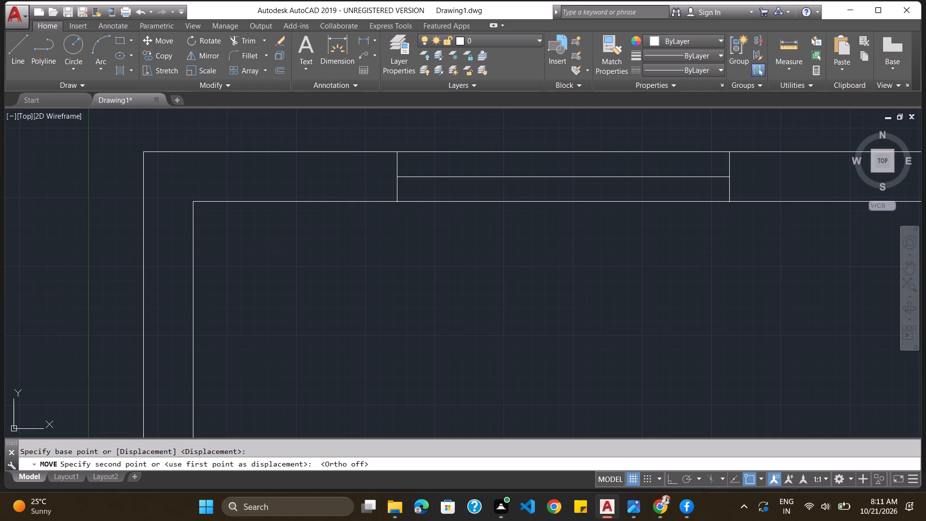
Rotate the remaining horizontal 5' opening symbol west of the plan to vertical about its east end.
{"action": "scroll", "coordinate": [563, 177], "scroll_direction": "down", "scroll_amount": 4}
{"action": "scroll", "coordinate": [704, 209], "scroll_direction": "down", "scroll_amount": 2}
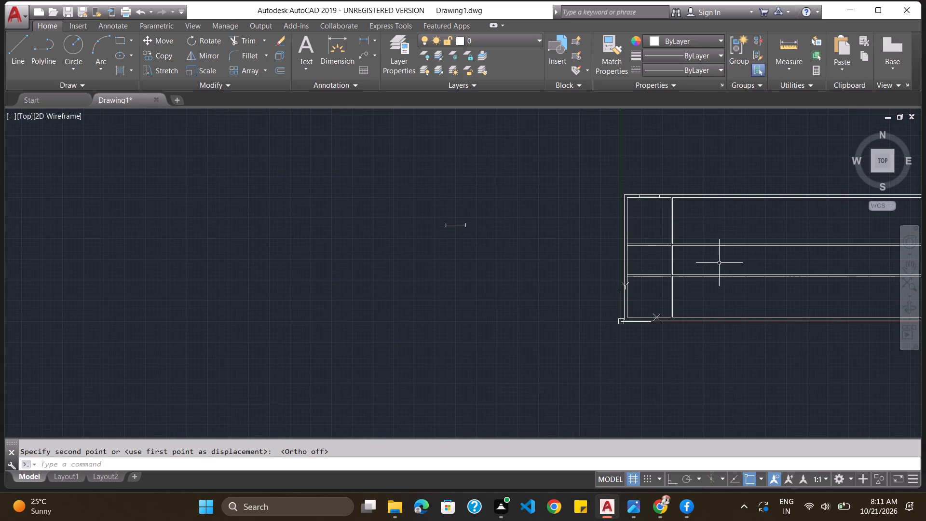
{"action": "scroll", "coordinate": [719, 263], "scroll_direction": "up", "scroll_amount": 2}
{"action": "scroll", "coordinate": [355, 250], "scroll_direction": "down", "scroll_amount": 2}
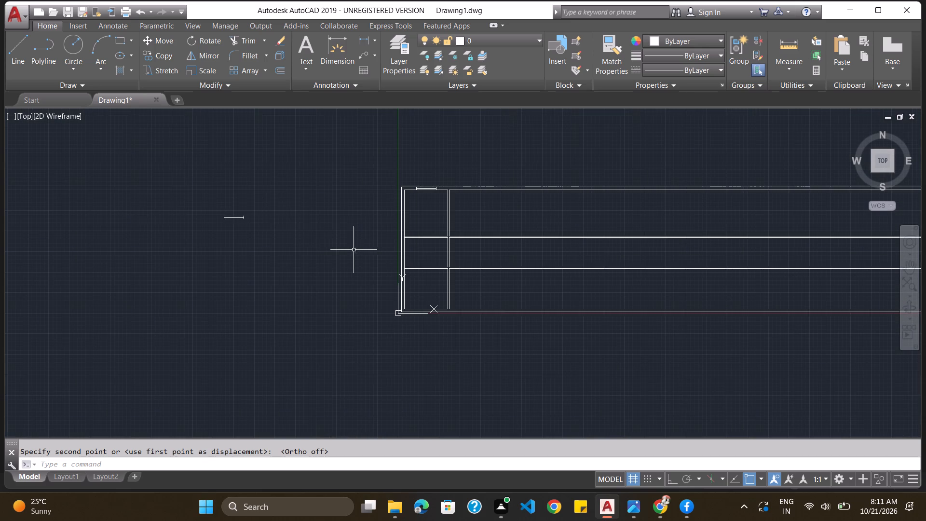
{"action": "scroll", "coordinate": [205, 223], "scroll_direction": "up", "scroll_amount": 1}
{"action": "left_click_drag", "start_coordinate": [260, 179], "coordinate": [197, 200]}
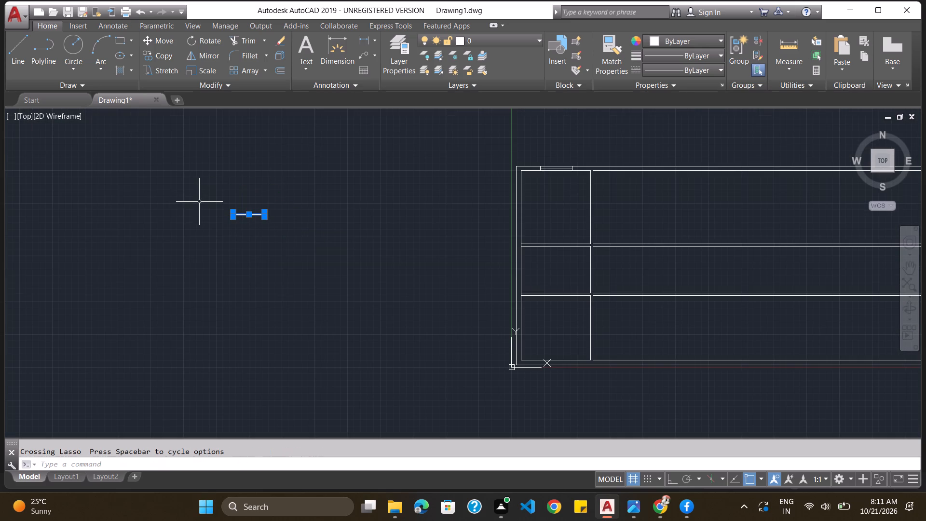
{"action": "key", "text": "r"}
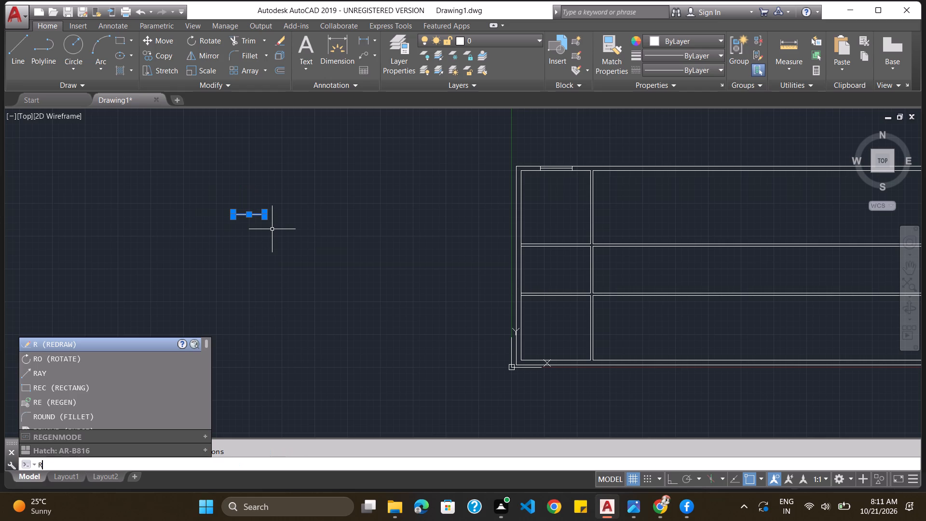
{"action": "key", "text": "Escape"}
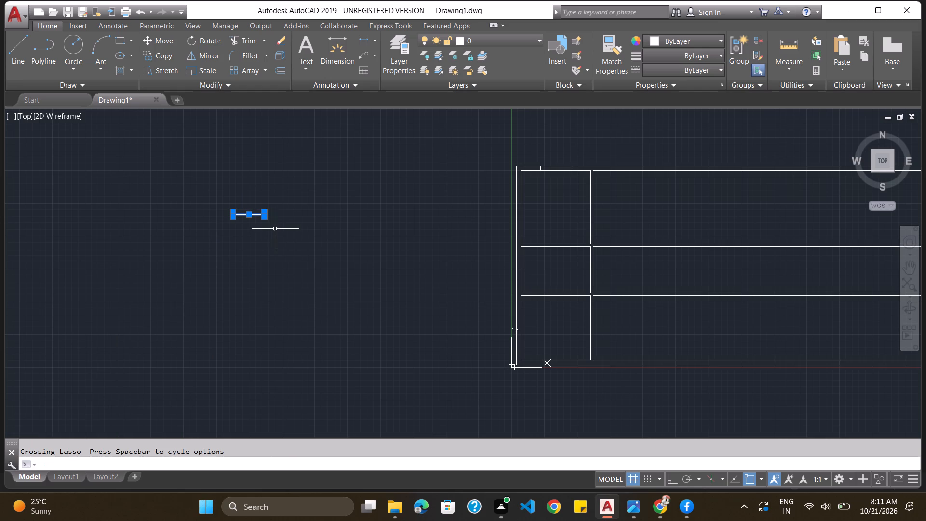
{"action": "key", "text": "r"}
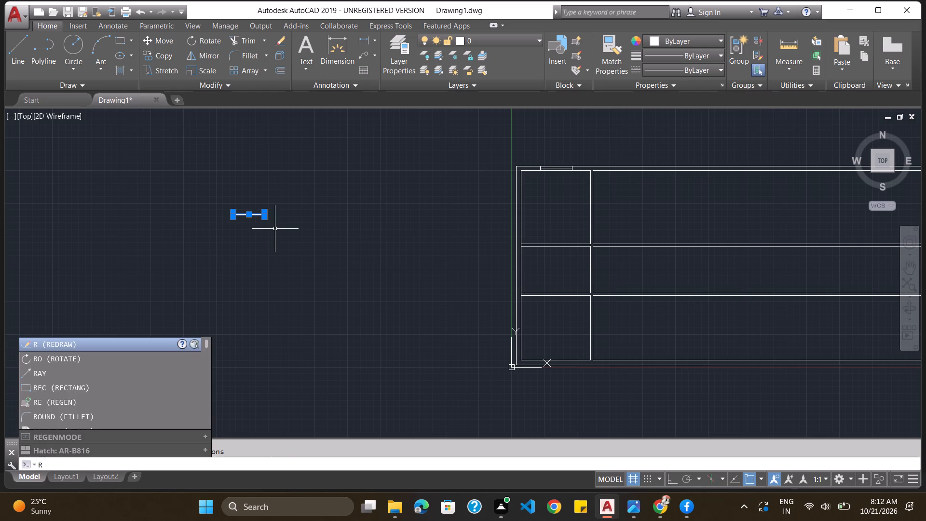
{"action": "key", "text": "Down"}
{"action": "key", "text": "Return"}
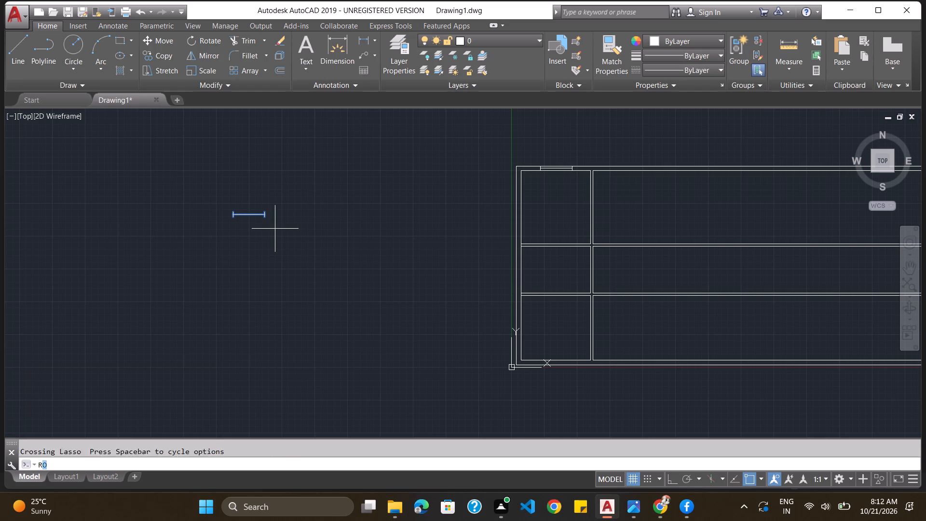
{"action": "left_click", "coordinate": [265, 218]}
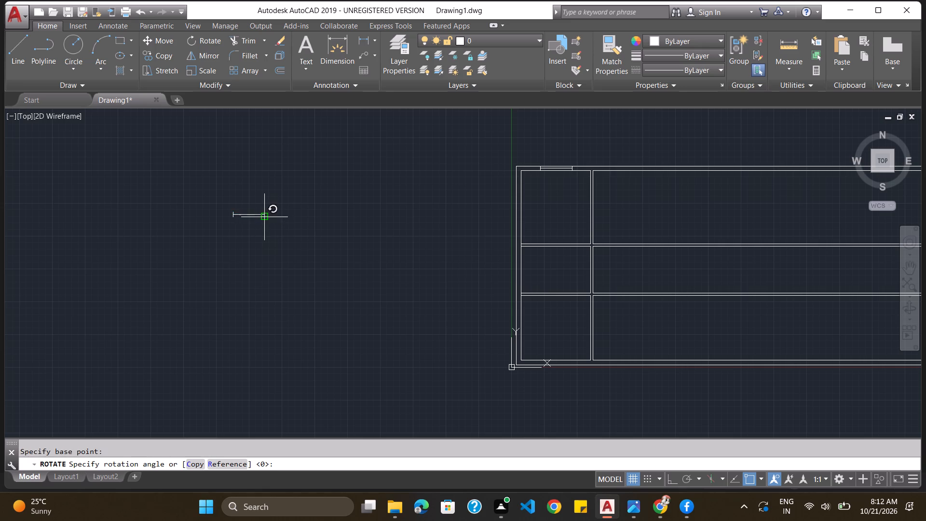
{"action": "left_click", "coordinate": [265, 223]}
Copy the vertical 5' opening symbol and paste it just outside the plan's west wall.
{"action": "left_click_drag", "start_coordinate": [268, 176], "coordinate": [265, 170]}
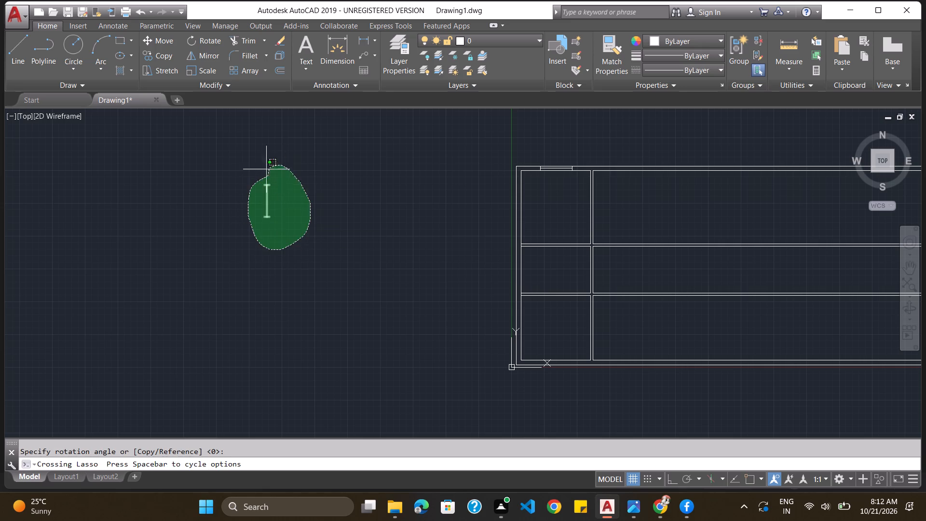
{"action": "left_click_drag", "start_coordinate": [265, 170], "coordinate": [261, 174]}
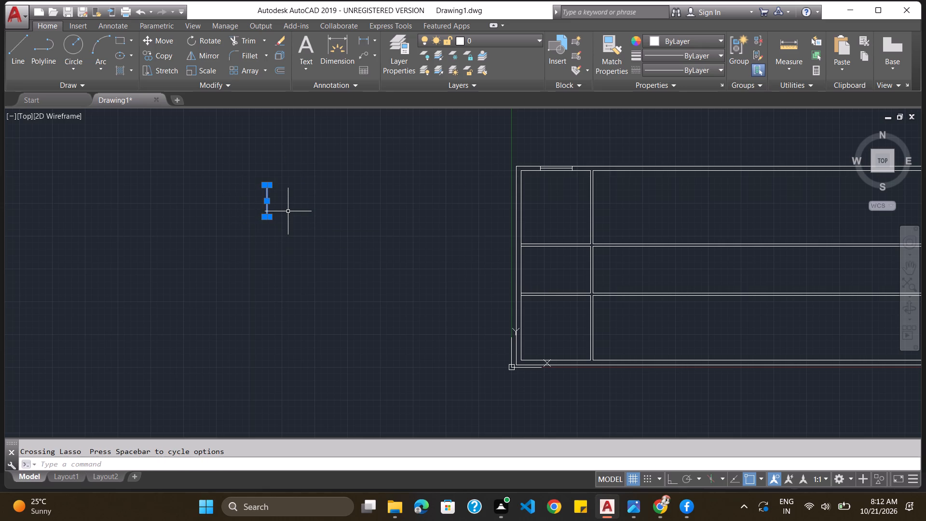
{"action": "key", "text": "ctrl+c"}
{"action": "key", "text": "ctrl+v"}
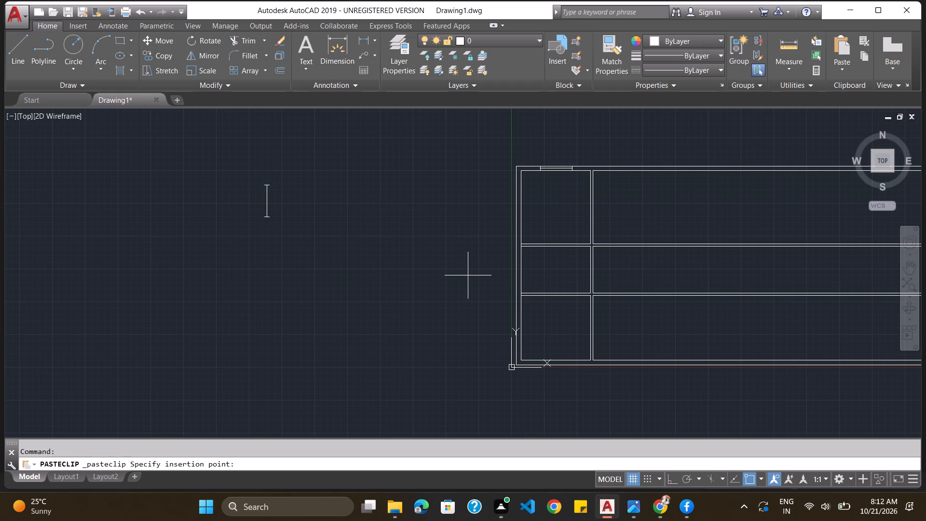
{"action": "left_click", "coordinate": [466, 275]}
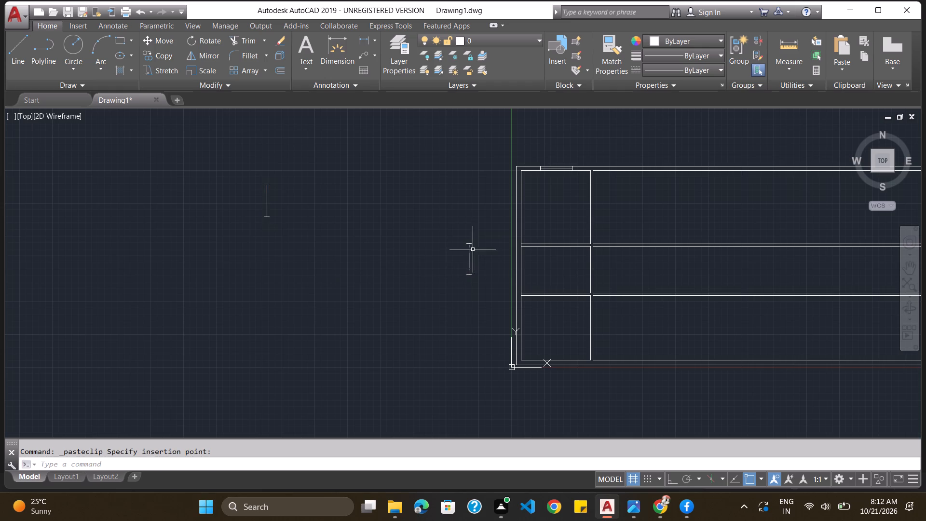
Move the pasted vertical symbol by its midpoint into the west wall of the northwest room.
{"action": "left_click_drag", "start_coordinate": [470, 237], "coordinate": [453, 223]}
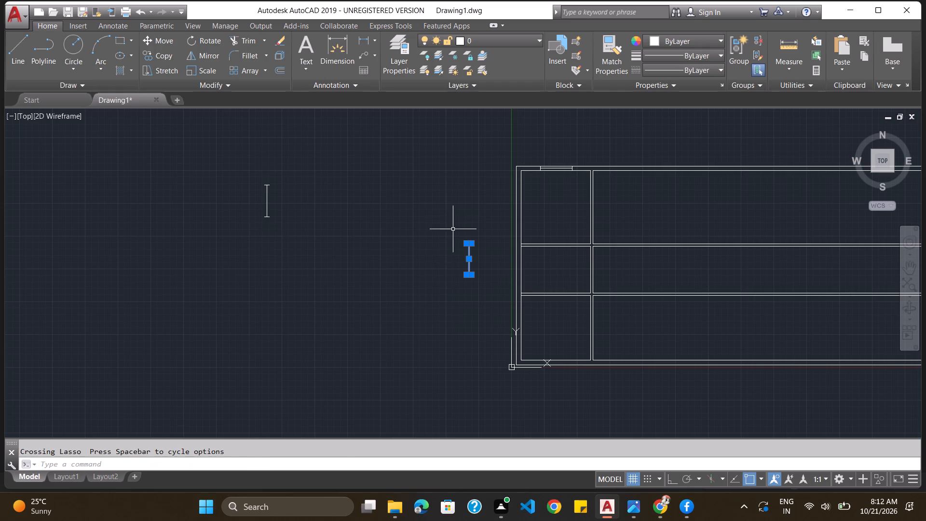
{"action": "key", "text": "m"}
{"action": "key", "text": "Return"}
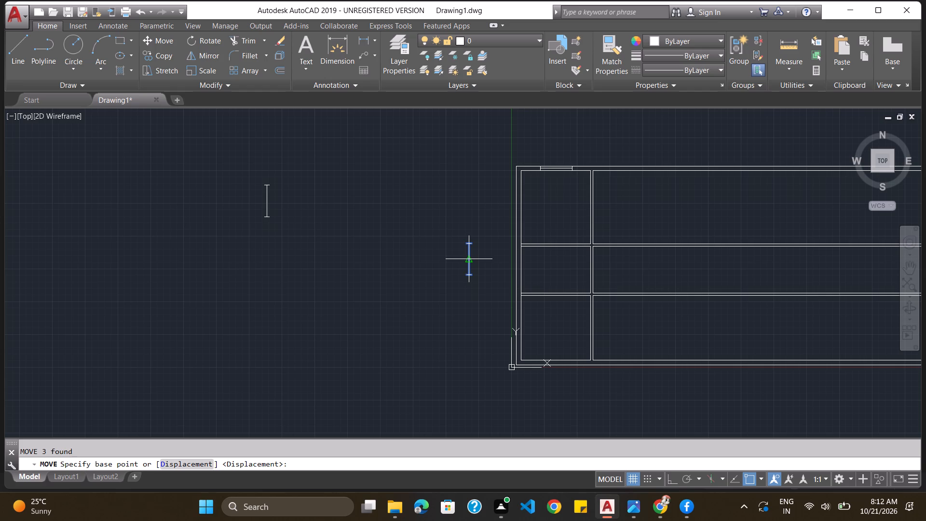
{"action": "left_click_drag", "start_coordinate": [472, 260], "coordinate": [476, 251]}
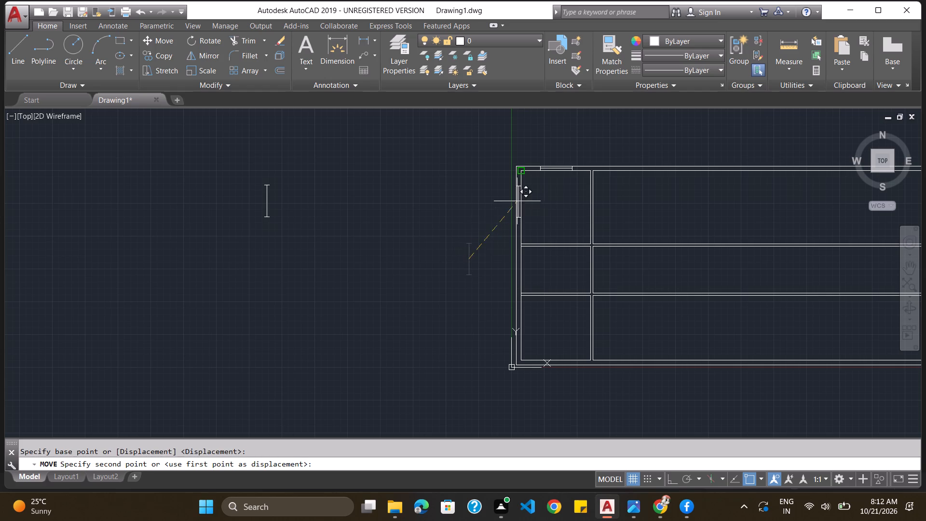
{"action": "scroll", "coordinate": [515, 200], "scroll_direction": "up", "scroll_amount": 4}
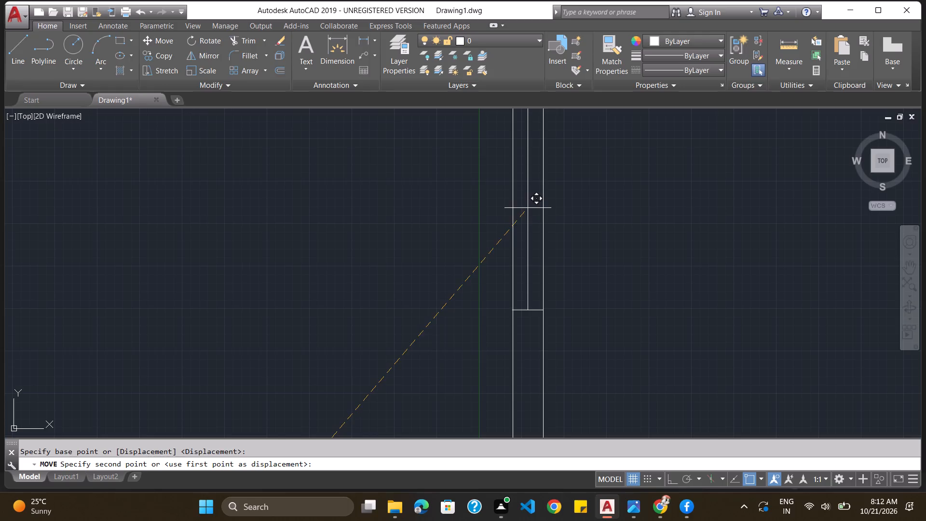
{"action": "left_click", "coordinate": [528, 208]}
Paste another vertical 5' opening symbol into the west wall of the middle room on the plan's west side.
{"action": "scroll", "coordinate": [519, 274], "scroll_direction": "down", "scroll_amount": 5}
{"action": "scroll", "coordinate": [520, 329], "scroll_direction": "up", "scroll_amount": 2}
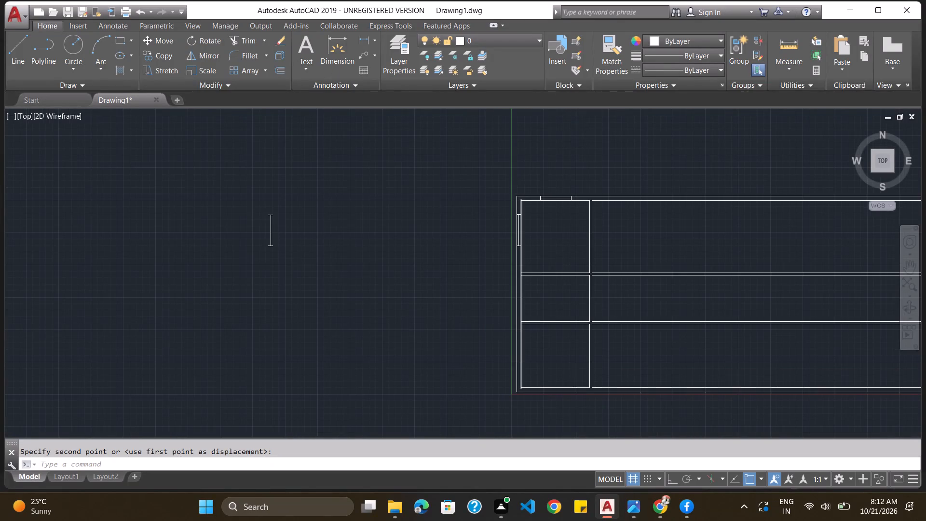
{"action": "scroll", "coordinate": [522, 311], "scroll_direction": "down", "scroll_amount": 1}
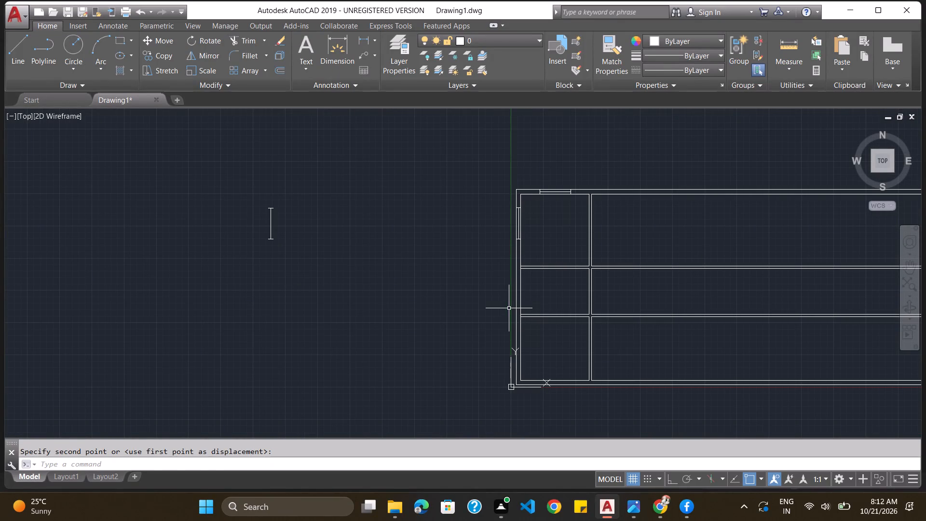
{"action": "key", "text": "ctrl+v"}
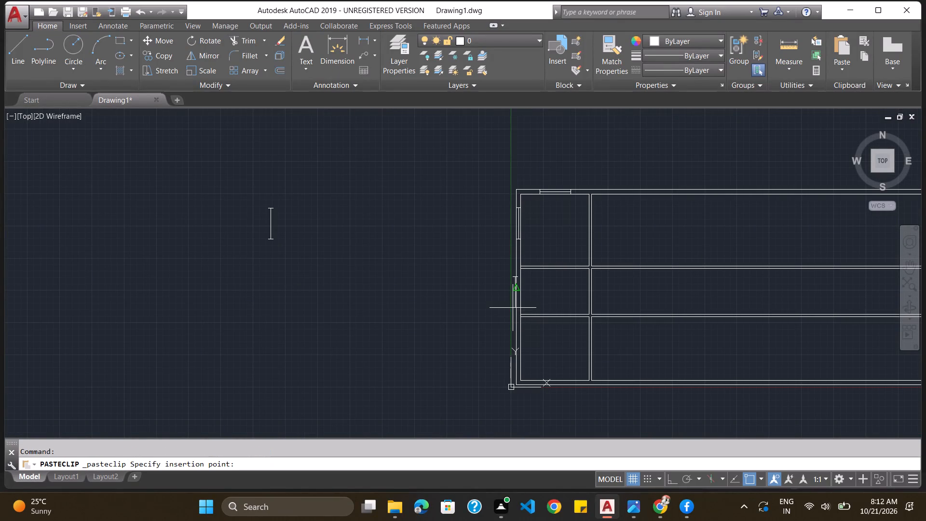
{"action": "scroll", "coordinate": [513, 308], "scroll_direction": "up", "scroll_amount": 2}
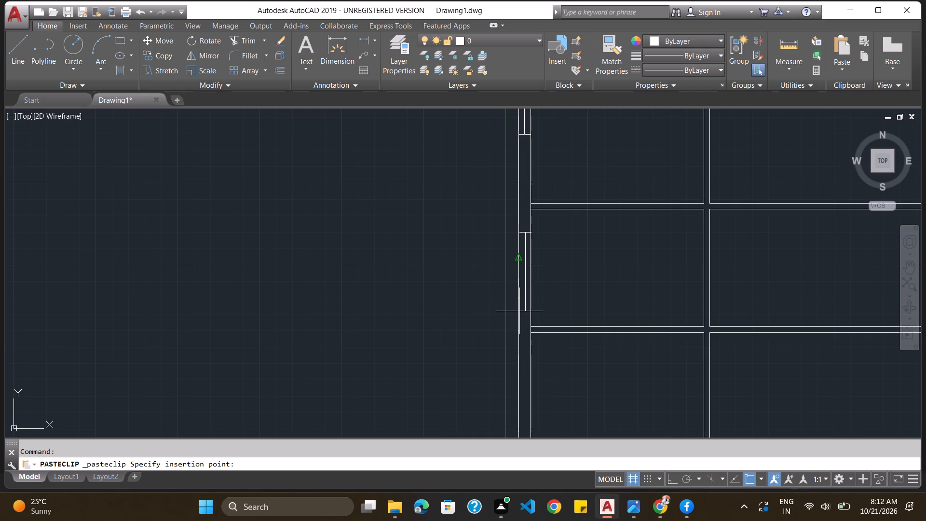
{"action": "scroll", "coordinate": [519, 311], "scroll_direction": "up", "scroll_amount": 3}
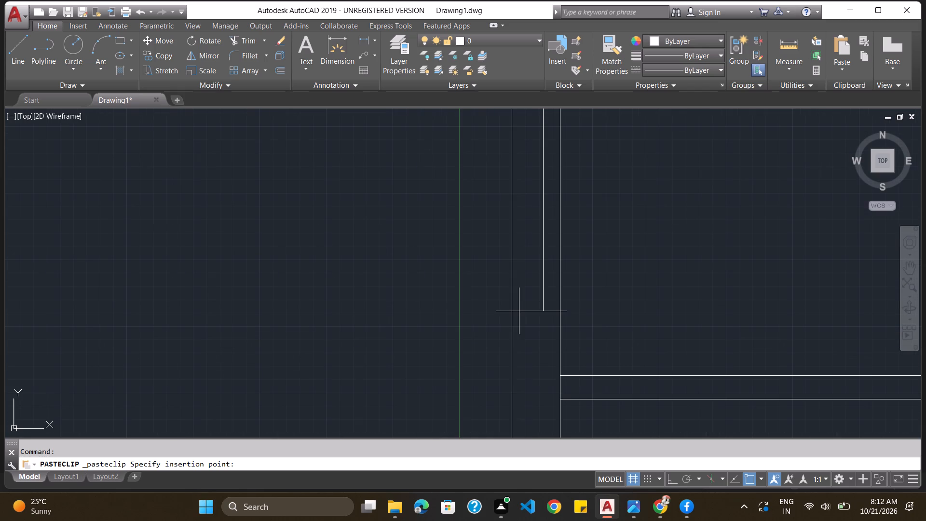
{"action": "scroll", "coordinate": [516, 323], "scroll_direction": "down", "scroll_amount": 2}
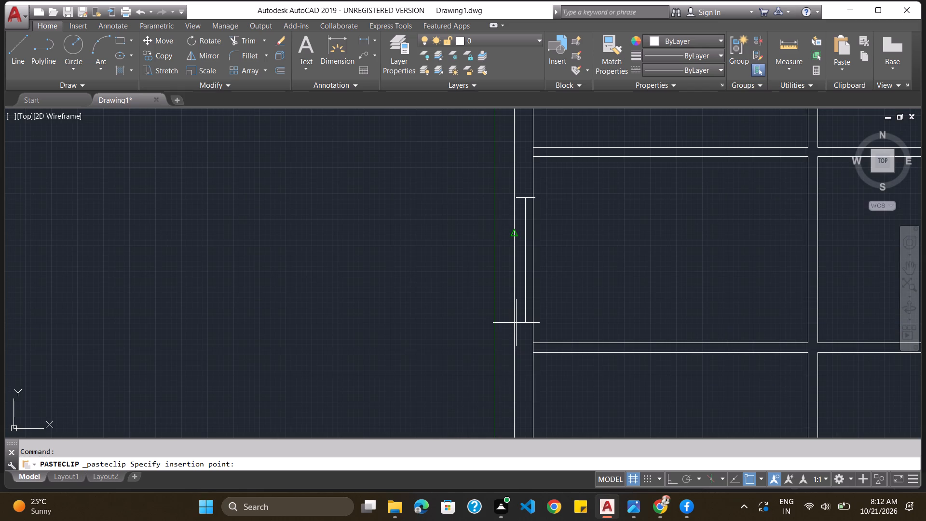
{"action": "scroll", "coordinate": [516, 323], "scroll_direction": "up", "scroll_amount": 2}
{"action": "scroll", "coordinate": [516, 323], "scroll_direction": "down", "scroll_amount": 1}
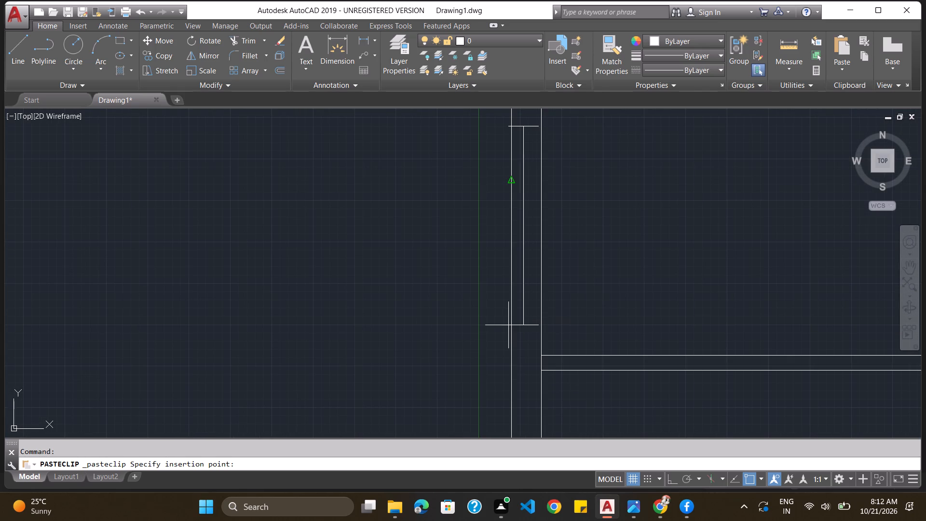
{"action": "left_click", "coordinate": [511, 324]}
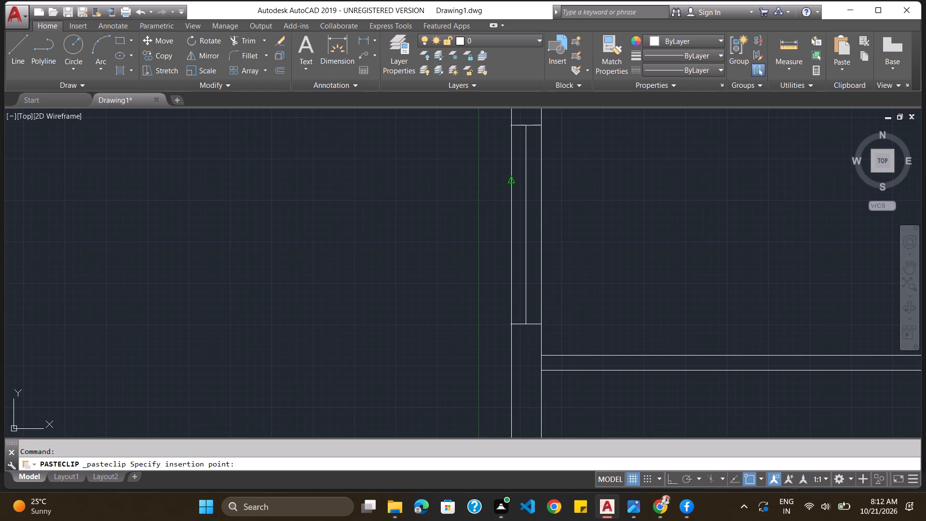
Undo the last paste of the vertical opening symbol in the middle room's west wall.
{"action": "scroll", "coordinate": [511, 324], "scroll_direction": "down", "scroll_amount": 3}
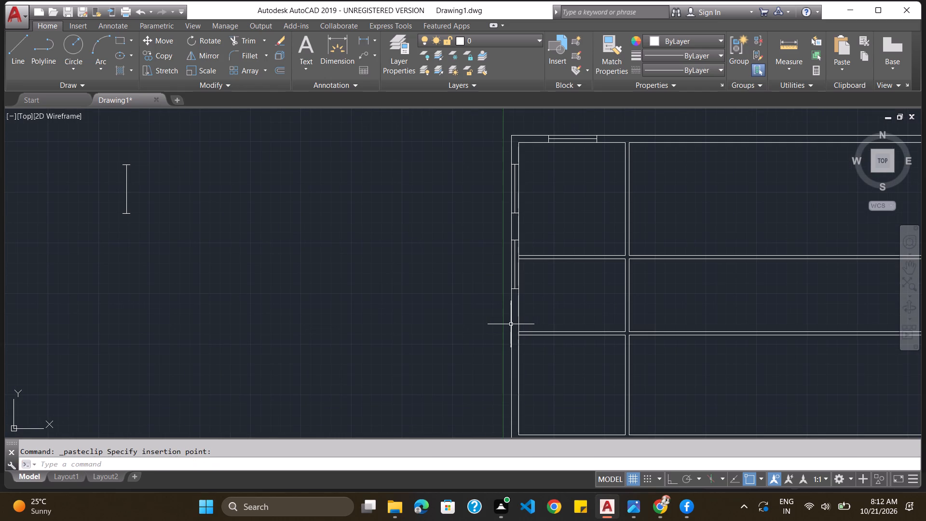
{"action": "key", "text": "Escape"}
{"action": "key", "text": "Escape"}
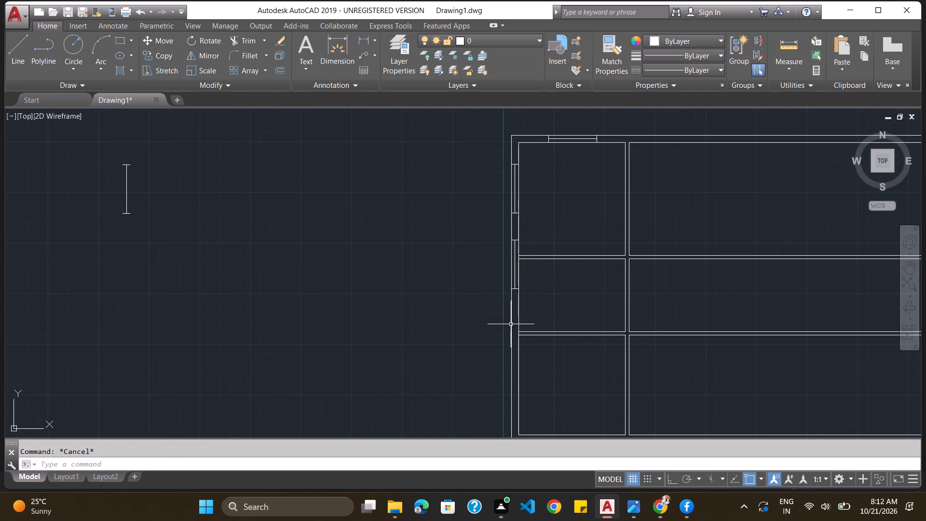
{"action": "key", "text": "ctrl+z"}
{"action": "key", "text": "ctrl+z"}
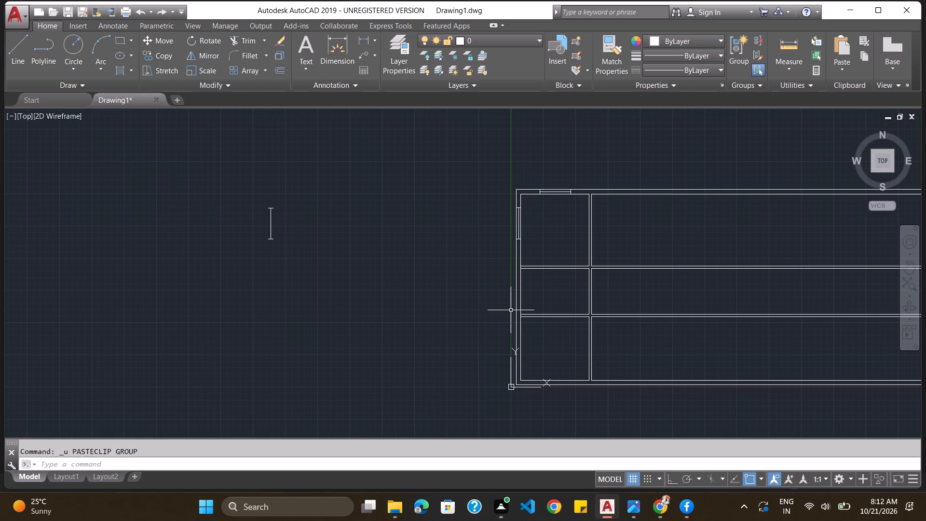
Paste a copy of the vertical 5' opening symbol just outside the west wall, level with the middle room.
{"action": "left_click_drag", "start_coordinate": [280, 192], "coordinate": [279, 192]}
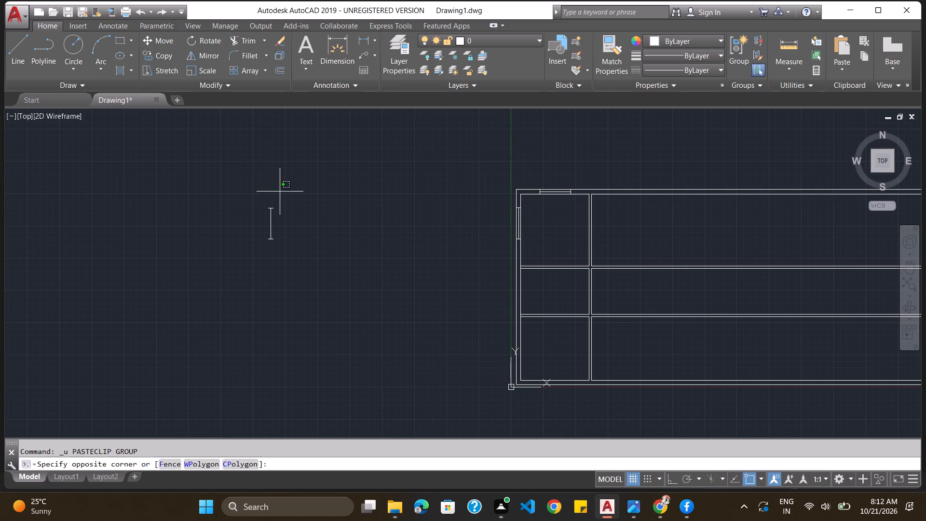
{"action": "left_click_drag", "start_coordinate": [279, 192], "coordinate": [307, 195]}
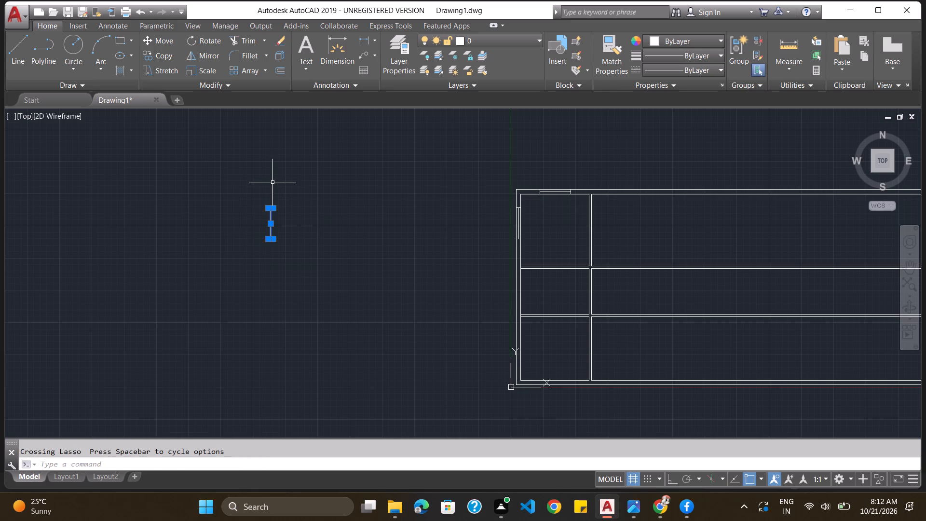
{"action": "key", "text": "ctrl+v"}
{"action": "left_click", "coordinate": [449, 288]}
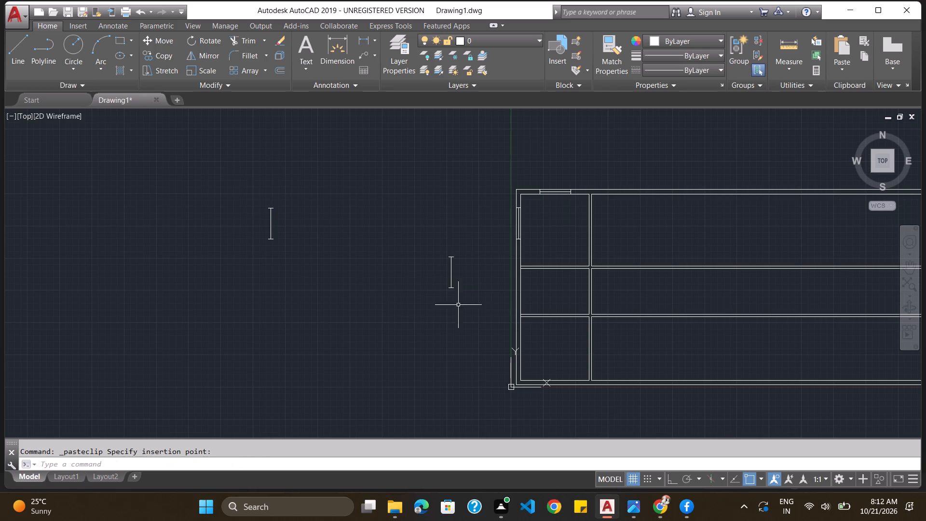
Turn object snap off and move the pasted vertical symbol into the west wall of the middle room, spanning the wall thickness.
{"action": "left_click", "coordinate": [753, 479]}
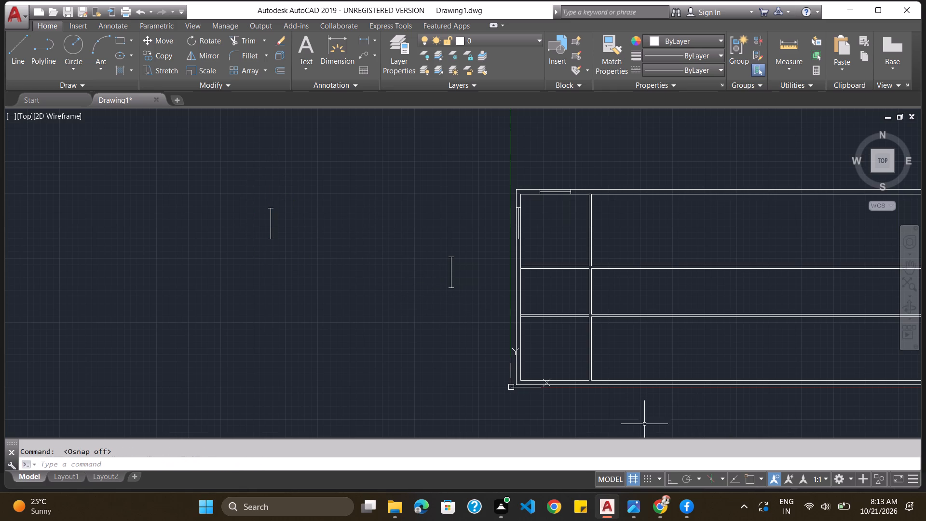
{"action": "left_click_drag", "start_coordinate": [456, 247], "coordinate": [452, 233]}
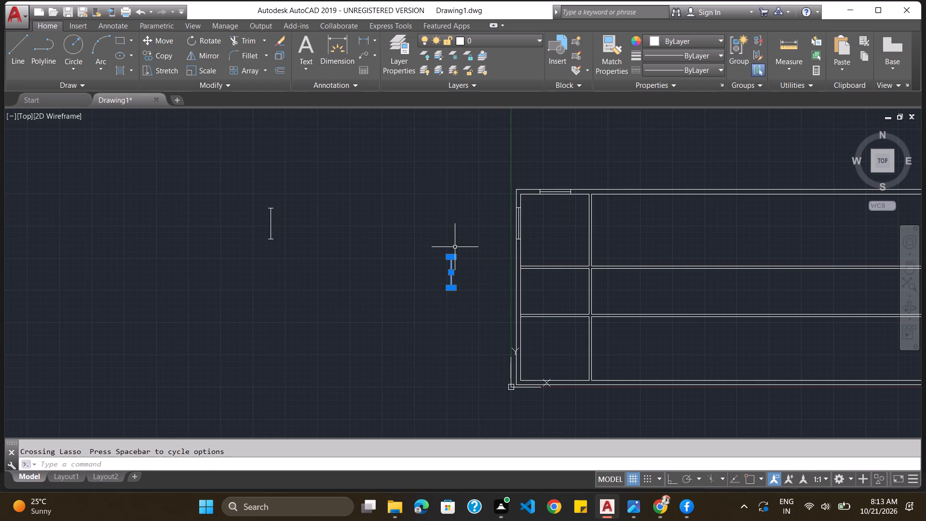
{"action": "key", "text": "m"}
{"action": "key", "text": "Return"}
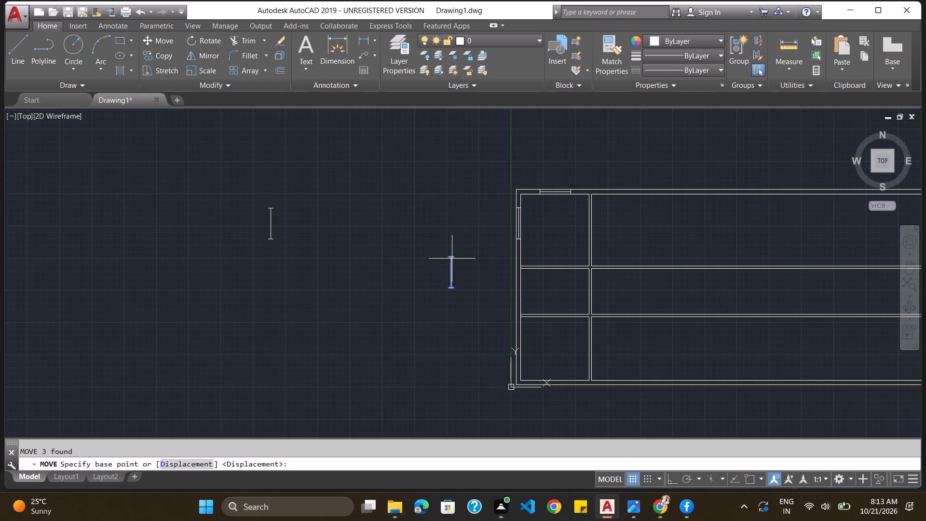
{"action": "left_click", "coordinate": [452, 258]}
{"action": "scroll", "coordinate": [515, 275], "scroll_direction": "up", "scroll_amount": 3}
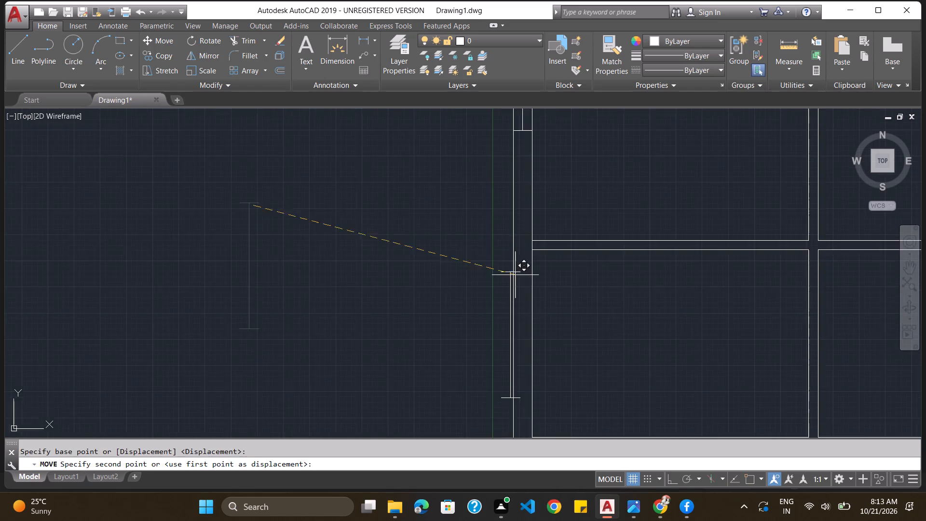
{"action": "scroll", "coordinate": [515, 275], "scroll_direction": "up", "scroll_amount": 2}
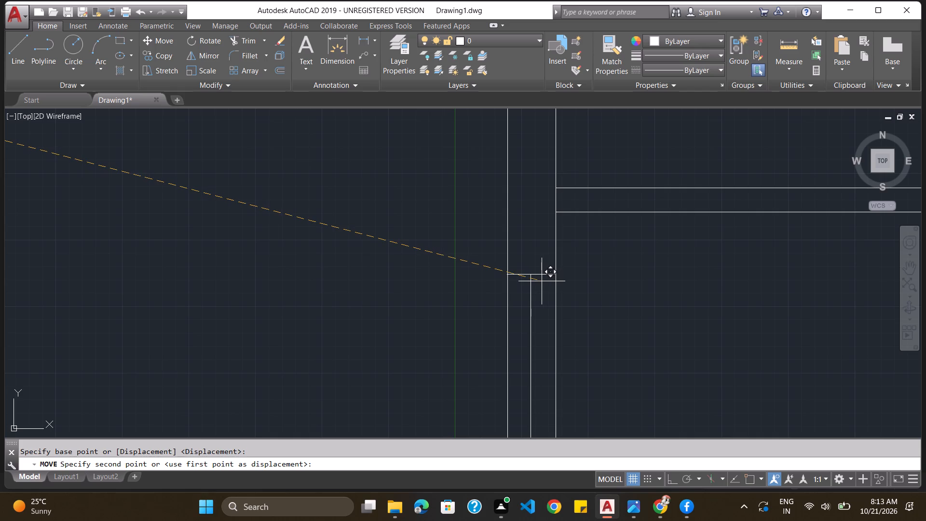
{"action": "left_click", "coordinate": [543, 281]}
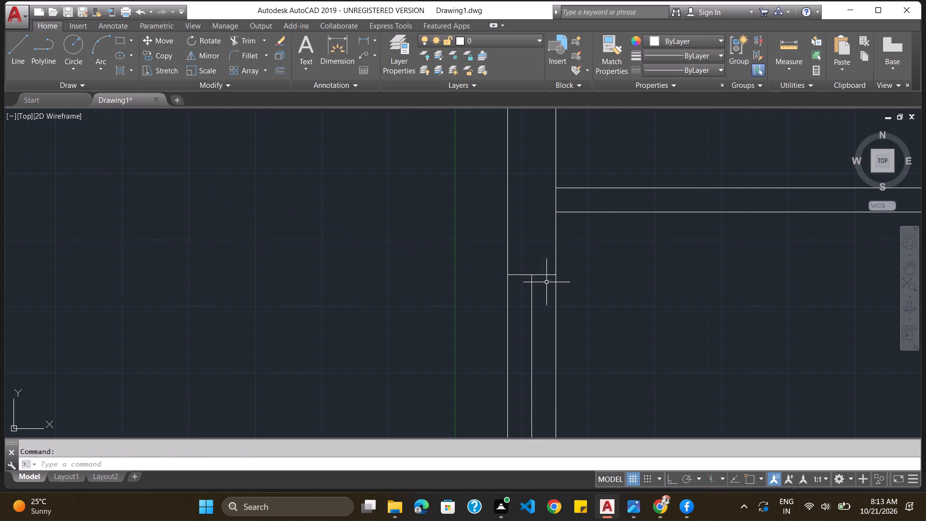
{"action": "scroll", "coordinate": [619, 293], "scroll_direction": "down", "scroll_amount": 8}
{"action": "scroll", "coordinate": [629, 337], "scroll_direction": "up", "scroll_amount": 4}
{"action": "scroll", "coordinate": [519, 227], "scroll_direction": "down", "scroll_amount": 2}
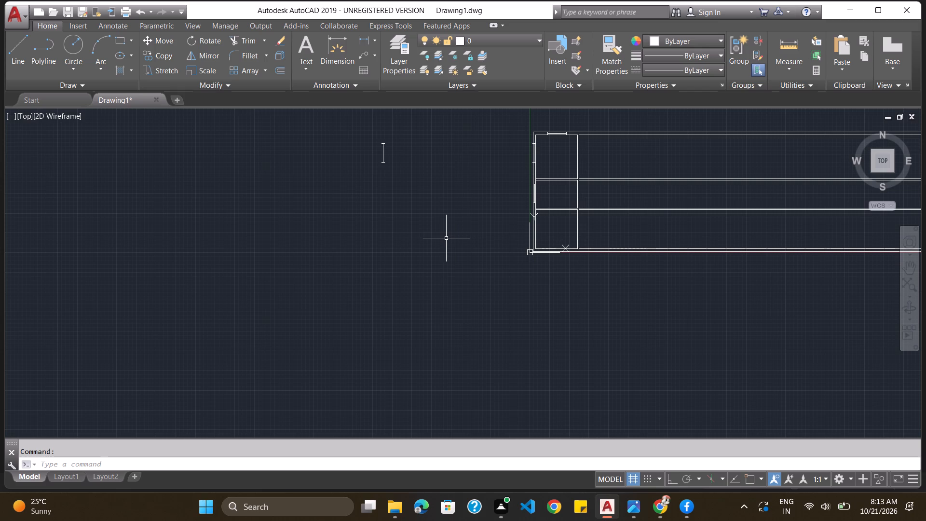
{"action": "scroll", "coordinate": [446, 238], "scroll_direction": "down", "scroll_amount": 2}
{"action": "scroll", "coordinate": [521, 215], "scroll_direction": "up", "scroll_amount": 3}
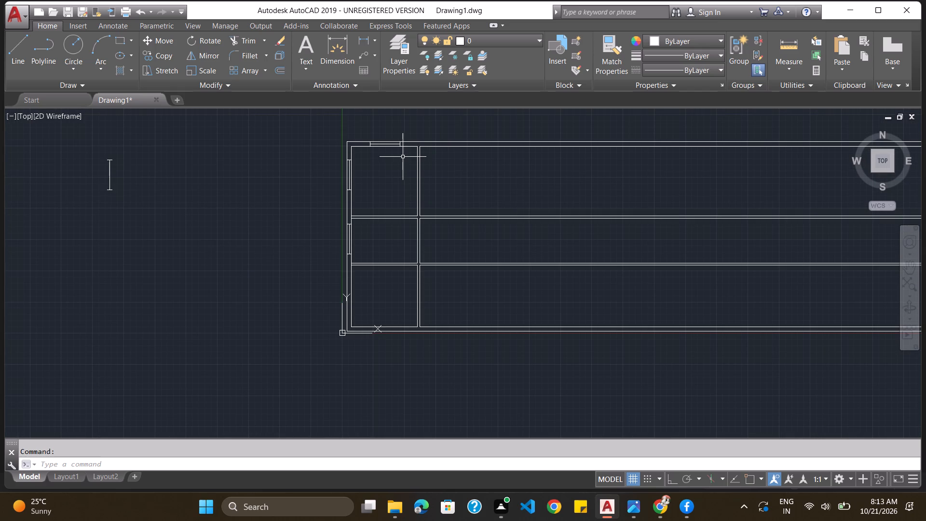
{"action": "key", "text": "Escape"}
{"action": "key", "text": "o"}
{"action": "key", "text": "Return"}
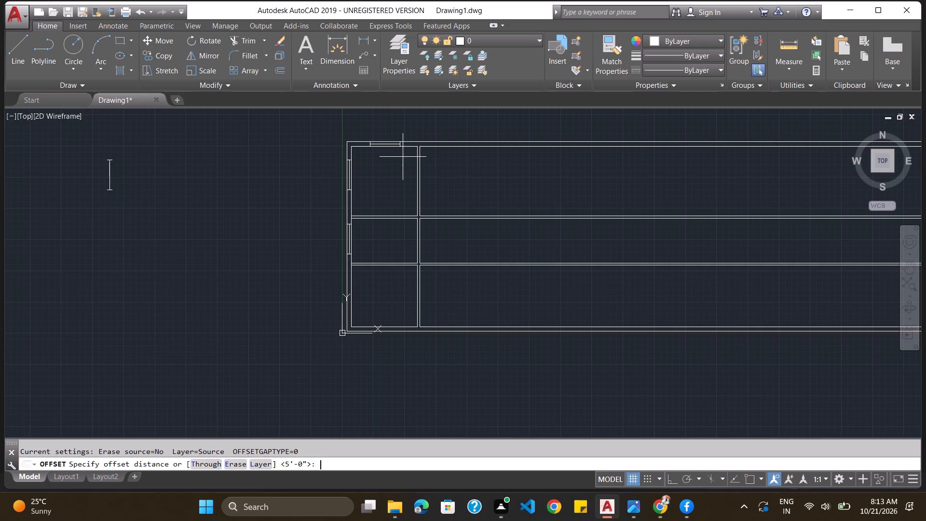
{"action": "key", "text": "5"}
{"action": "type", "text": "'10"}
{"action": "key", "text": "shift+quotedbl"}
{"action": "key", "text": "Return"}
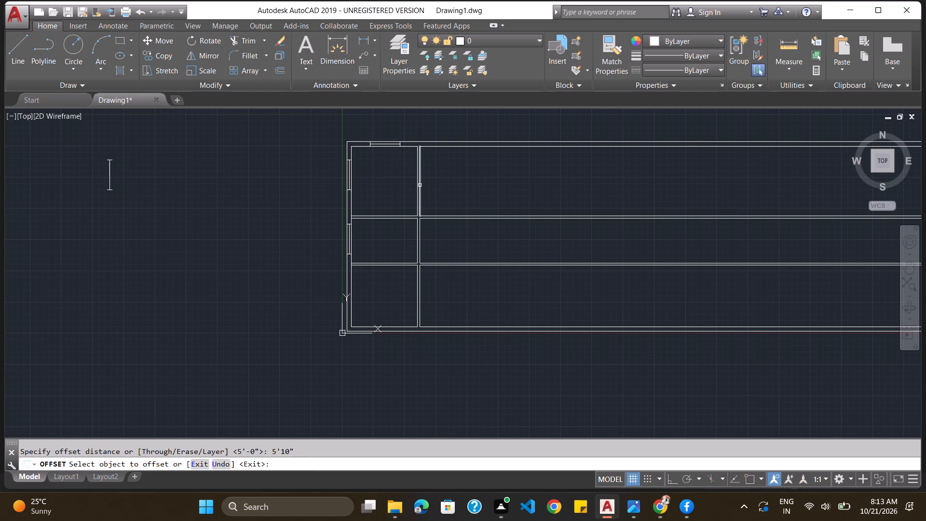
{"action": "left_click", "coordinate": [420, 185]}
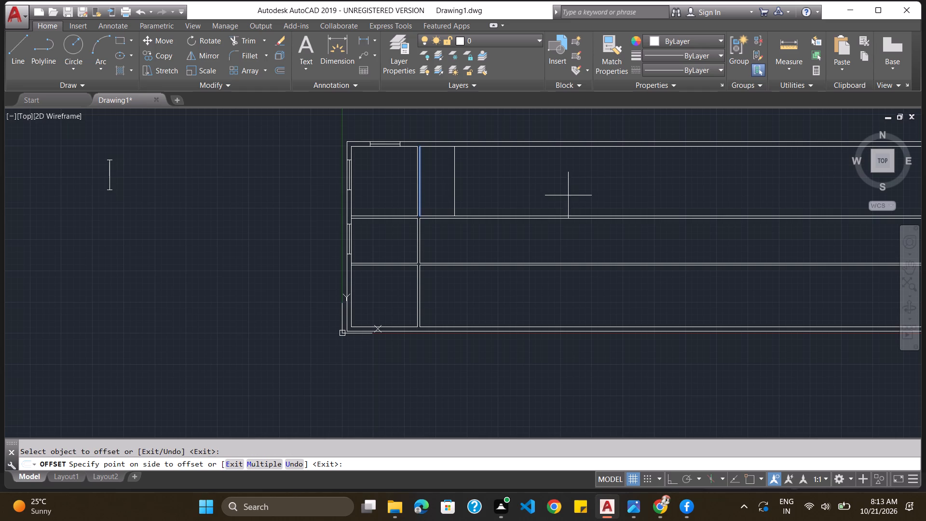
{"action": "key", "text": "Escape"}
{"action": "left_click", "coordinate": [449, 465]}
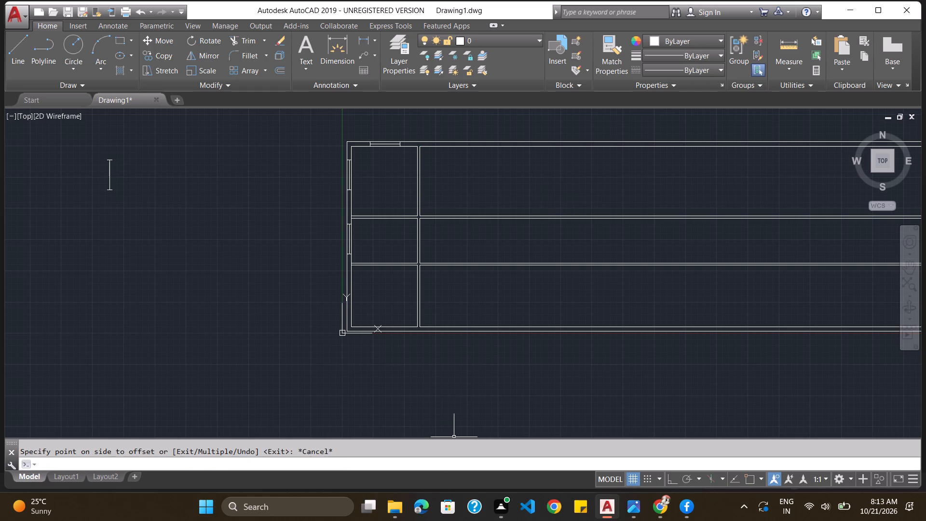
Offset the west line of the northwest room's east partition 5'10" to the east.
{"action": "key", "text": "o"}
{"action": "key", "text": "Return"}
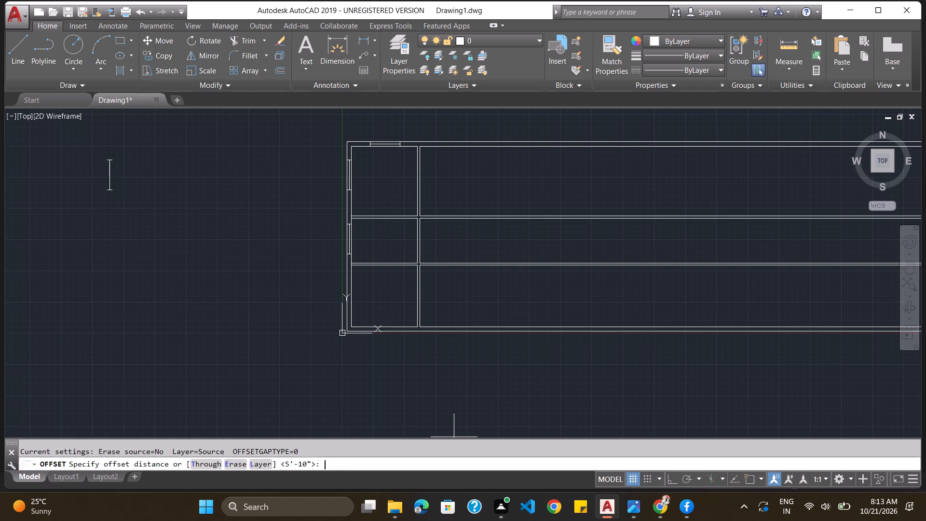
{"action": "type", "text": "5'10\""}
{"action": "key", "text": "Return"}
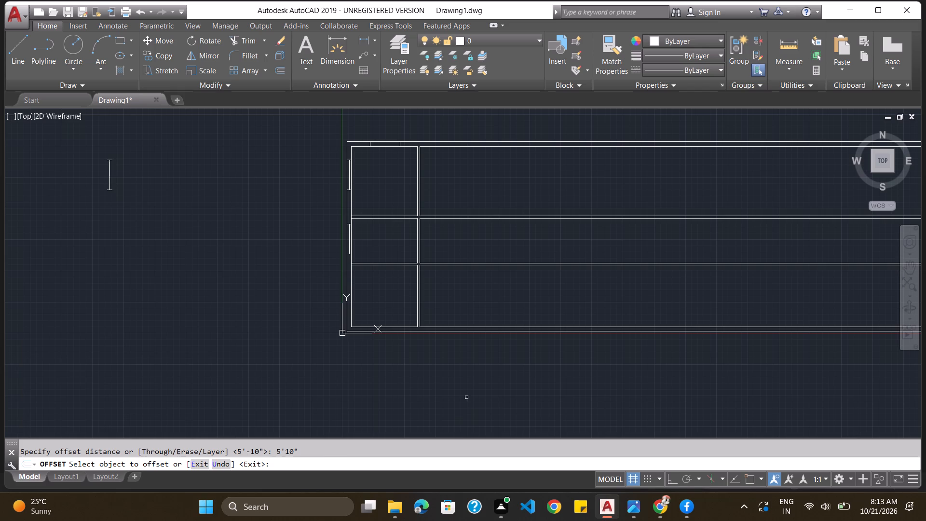
{"action": "scroll", "coordinate": [439, 184], "scroll_direction": "up", "scroll_amount": 3}
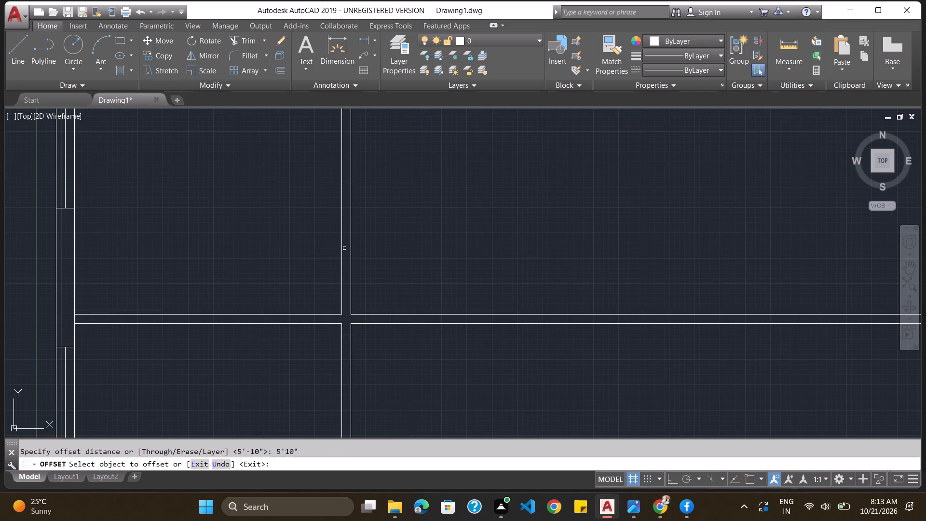
{"action": "left_click", "coordinate": [341, 248]}
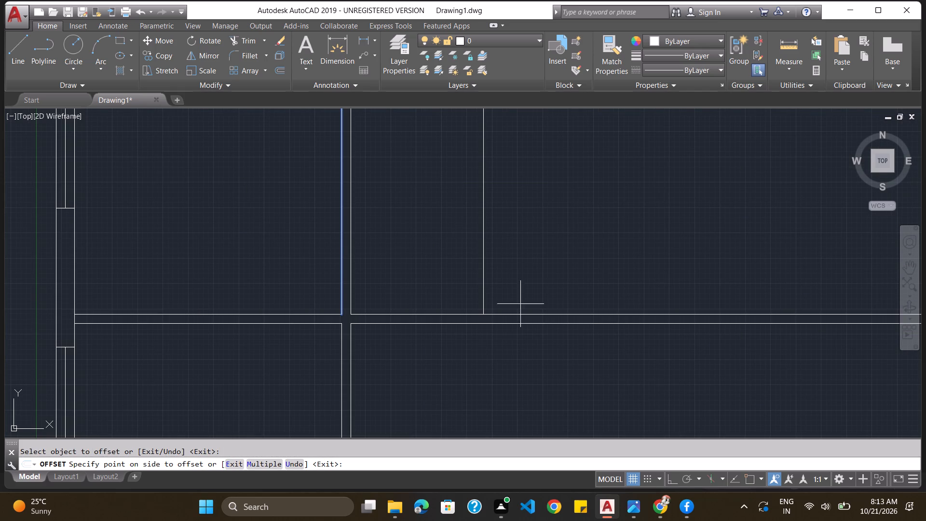
{"action": "left_click", "coordinate": [738, 314]}
{"action": "scroll", "coordinate": [463, 185], "scroll_direction": "down", "scroll_amount": 3}
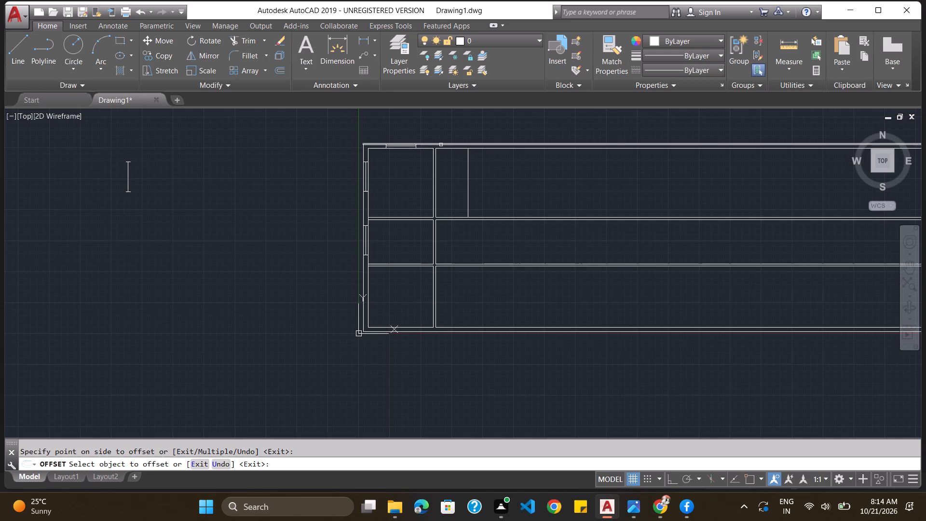
{"action": "scroll", "coordinate": [441, 145], "scroll_direction": "up", "scroll_amount": 2}
{"action": "key", "text": "Escape"}
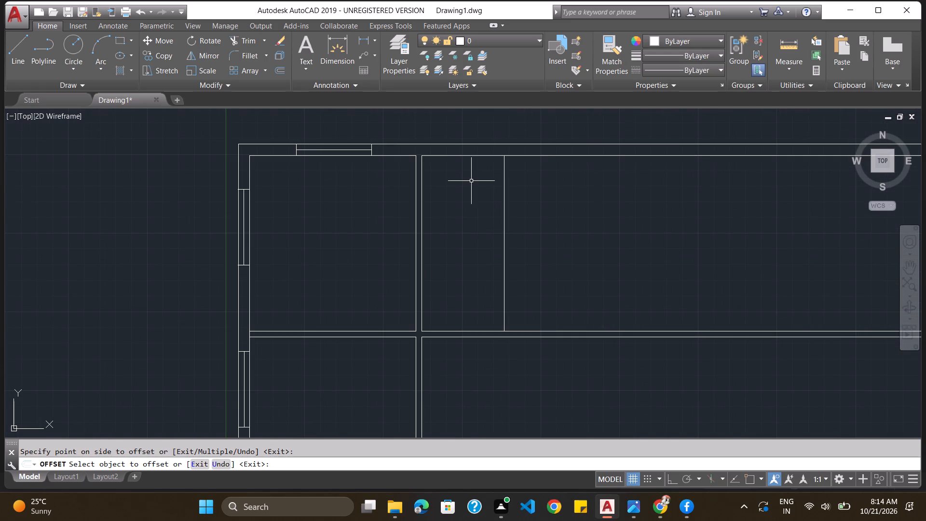
Offset the new vertical line 4.5" to the east to form the partition's second face.
{"action": "key", "text": "o"}
{"action": "key", "text": "Return"}
{"action": "type", "text": "4.5"}
{"action": "key", "text": "shift+quotedbl"}
{"action": "key", "text": "Return"}
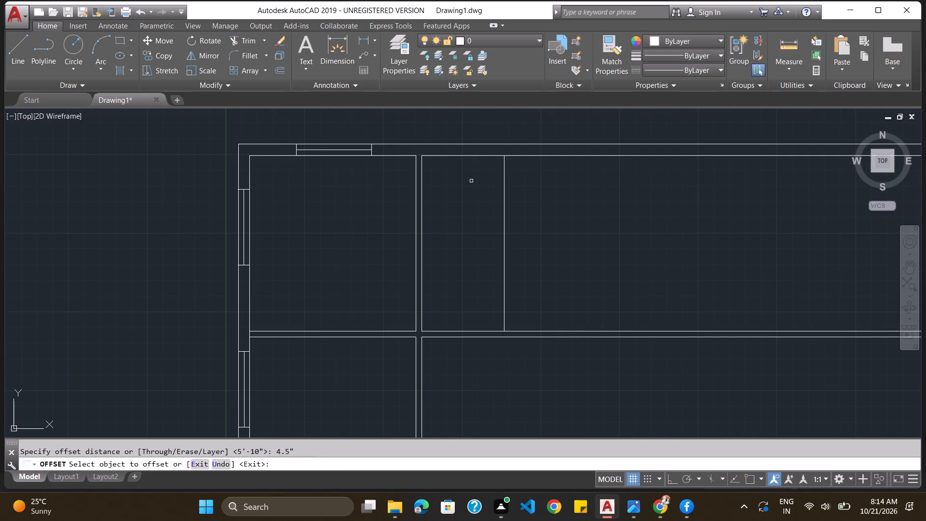
{"action": "left_click", "coordinate": [504, 223]}
{"action": "left_click", "coordinate": [533, 222]}
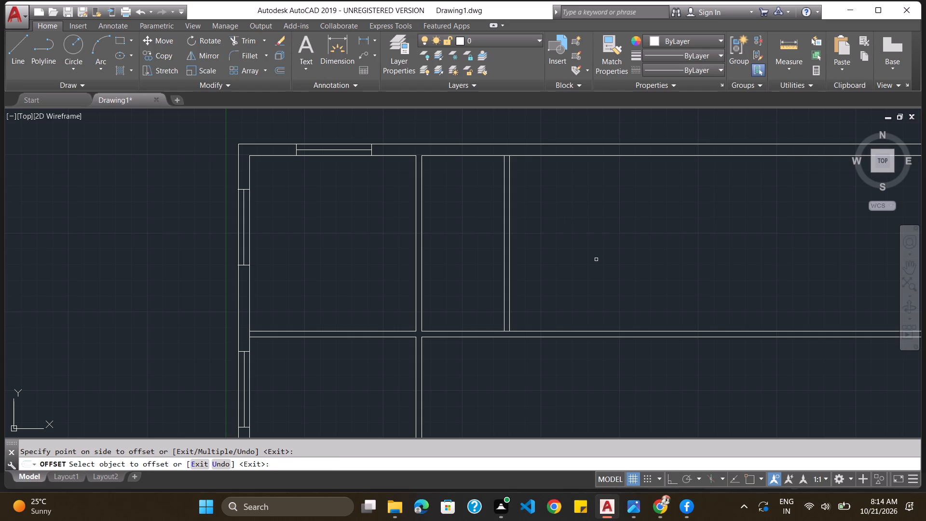
{"action": "scroll", "coordinate": [596, 260], "scroll_direction": "down", "scroll_amount": 1}
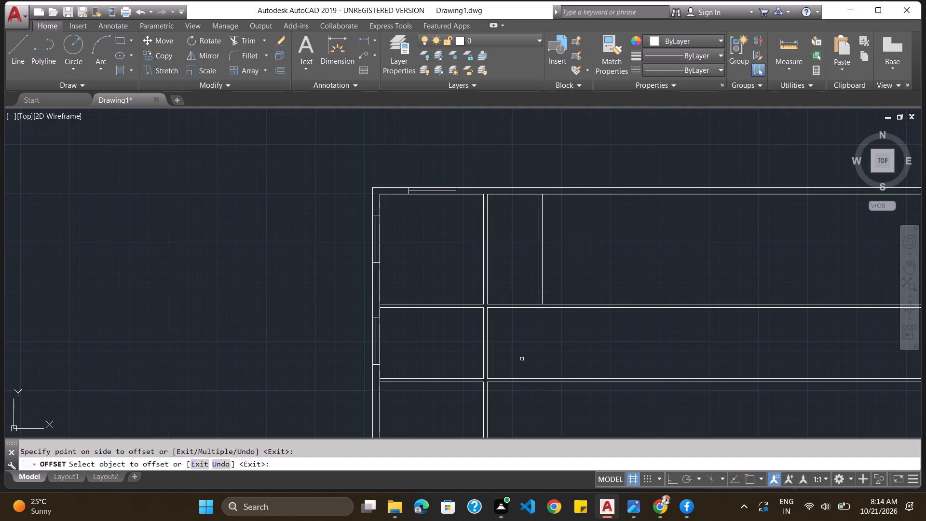
{"action": "left_click", "coordinate": [514, 464]}
{"action": "key", "text": "Escape"}
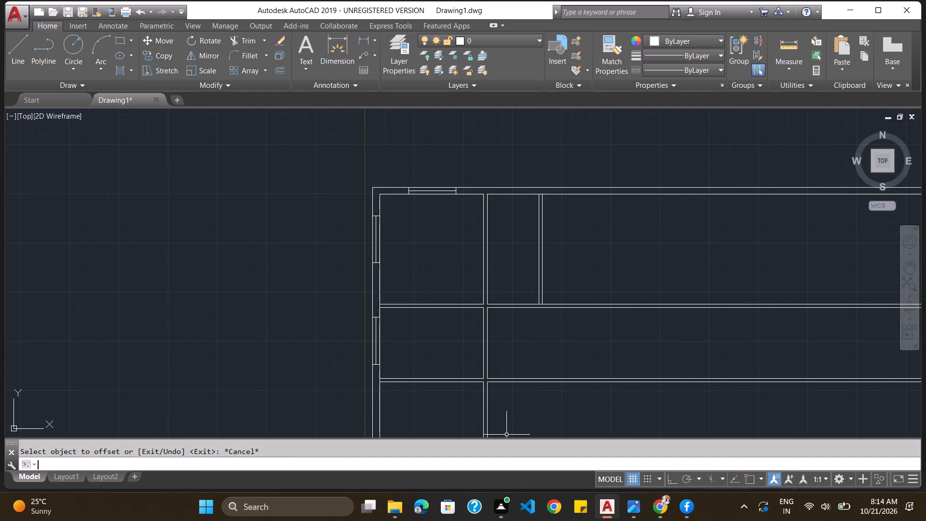
{"action": "key", "text": "o"}
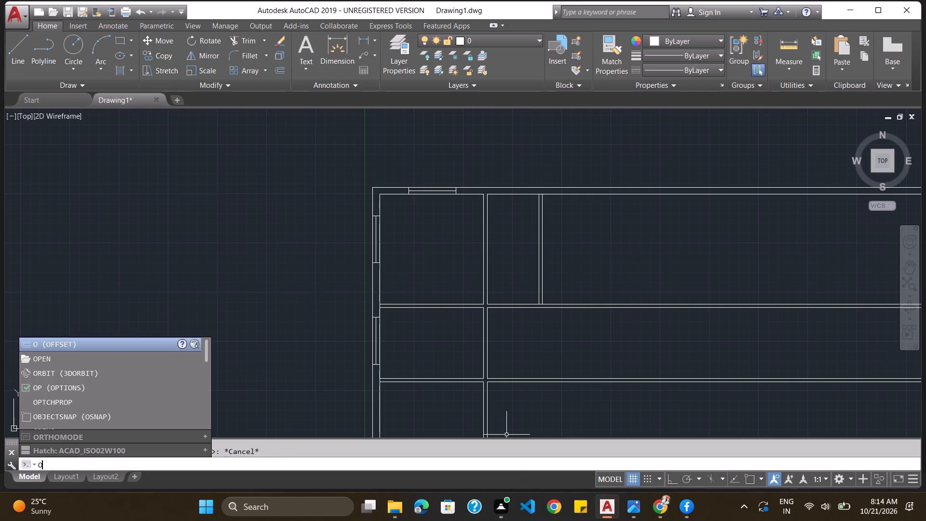
{"action": "key", "text": "Escape"}
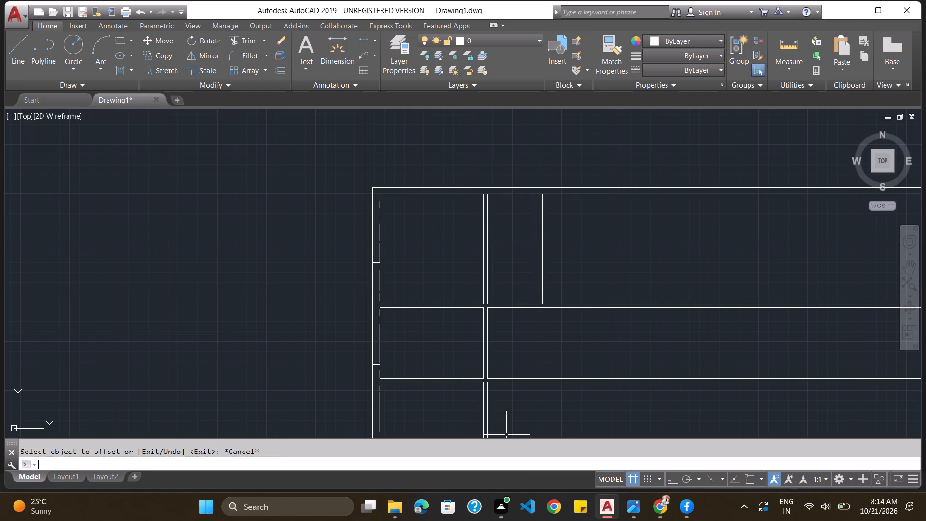
Trim the north wall's inner line between the two faces of the new vertical partition.
{"action": "type", "text": "trim"}
{"action": "key", "text": "Return"}
{"action": "key", "text": "Return"}
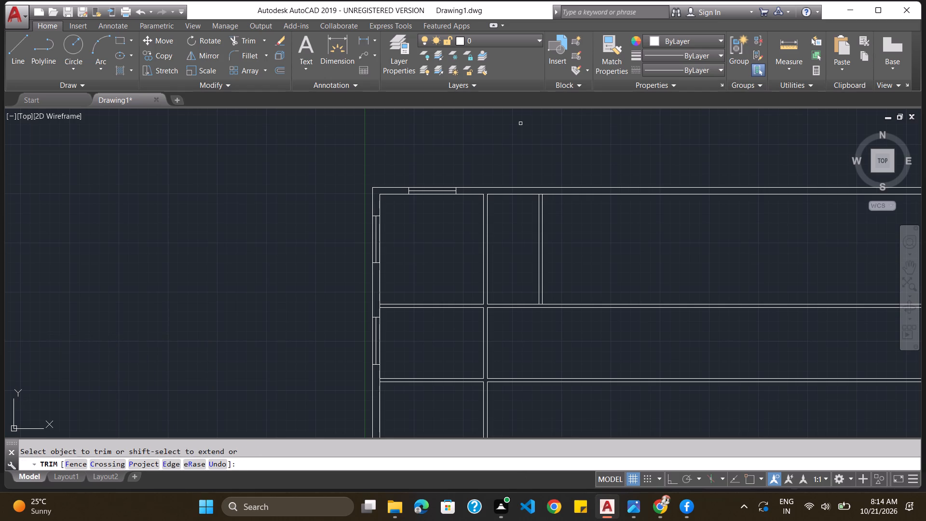
{"action": "scroll", "coordinate": [507, 186], "scroll_direction": "up", "scroll_amount": 2}
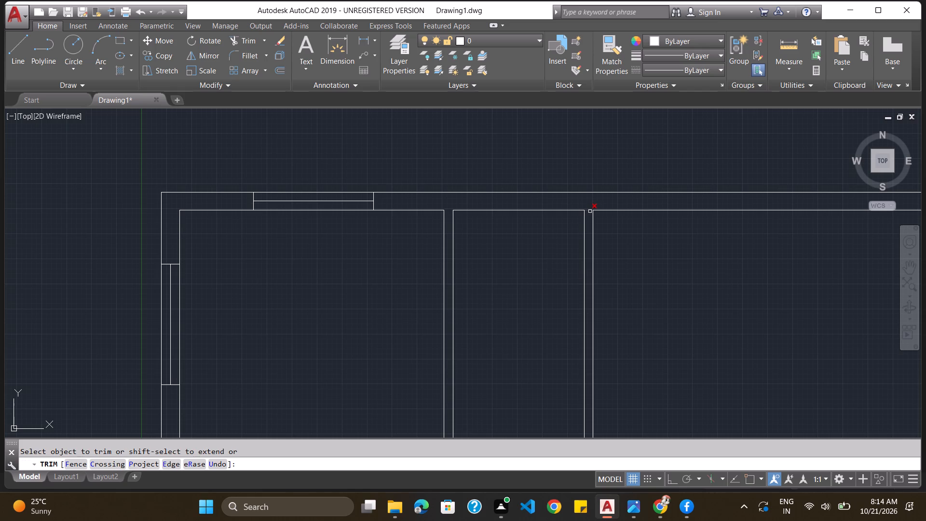
{"action": "left_click", "coordinate": [590, 211]}
{"action": "scroll", "coordinate": [576, 247], "scroll_direction": "down", "scroll_amount": 3}
{"action": "scroll", "coordinate": [574, 250], "scroll_direction": "up", "scroll_amount": 2}
{"action": "scroll", "coordinate": [487, 457], "scroll_direction": "down", "scroll_amount": 2}
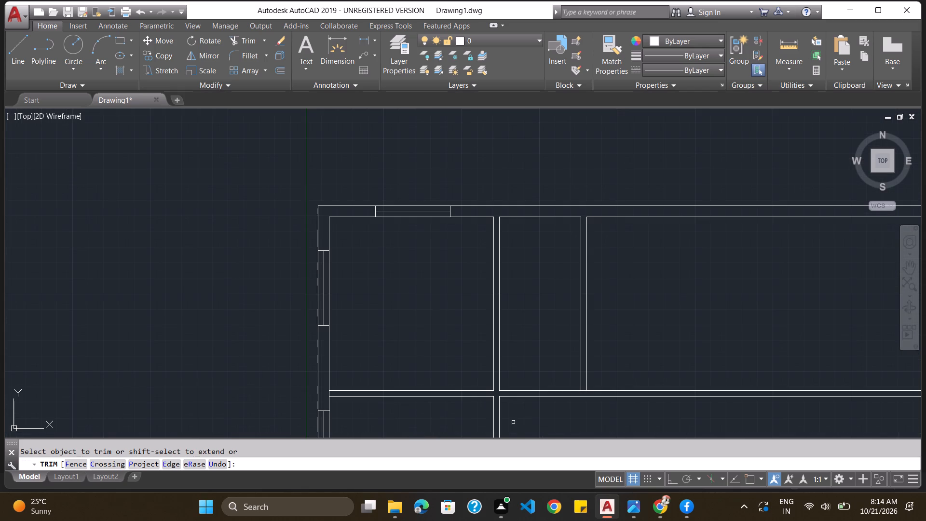
{"action": "scroll", "coordinate": [525, 422], "scroll_direction": "down", "scroll_amount": 2}
{"action": "left_click", "coordinate": [487, 463]}
{"action": "key", "text": "Escape"}
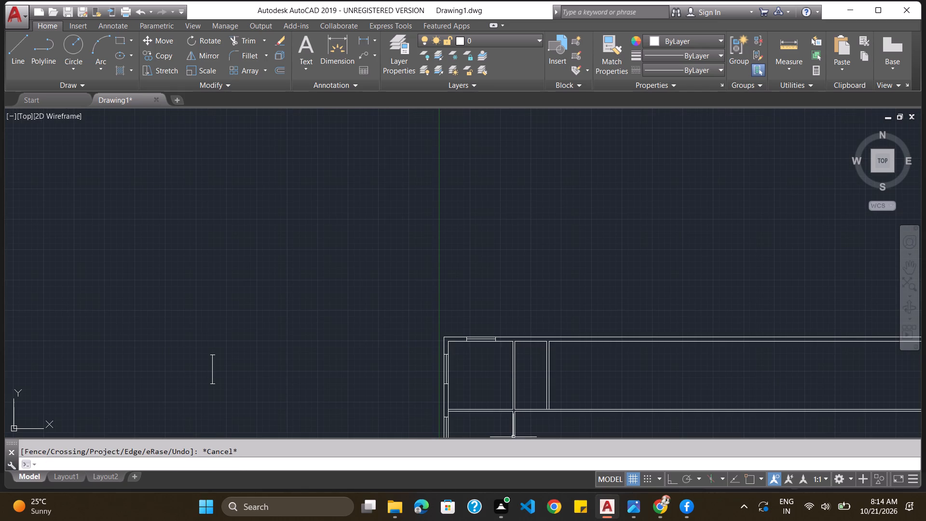
Offset the north wall's inner line between the two vertical partitions 7' to the south.
{"action": "key", "text": "o"}
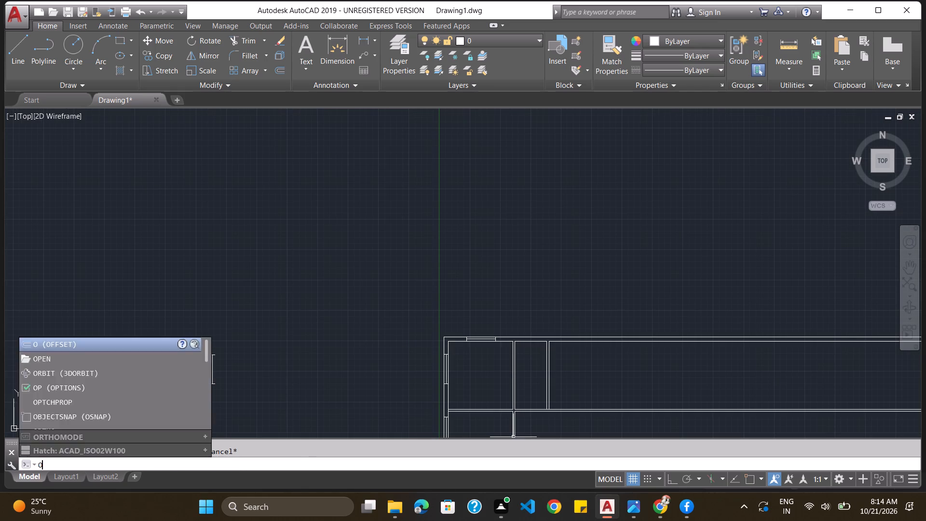
{"action": "key", "text": "Return"}
{"action": "key", "text": "7"}
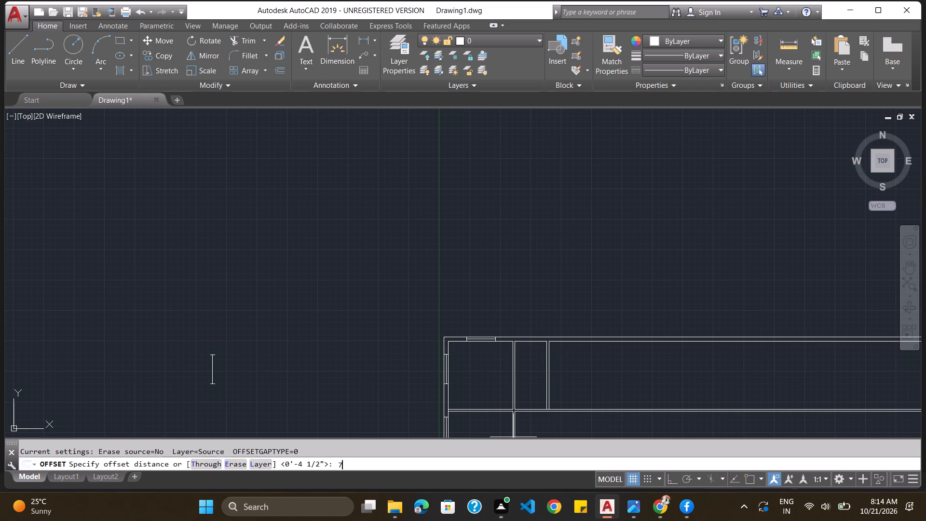
{"action": "key", "text": "apostrophe"}
{"action": "key", "text": "Return"}
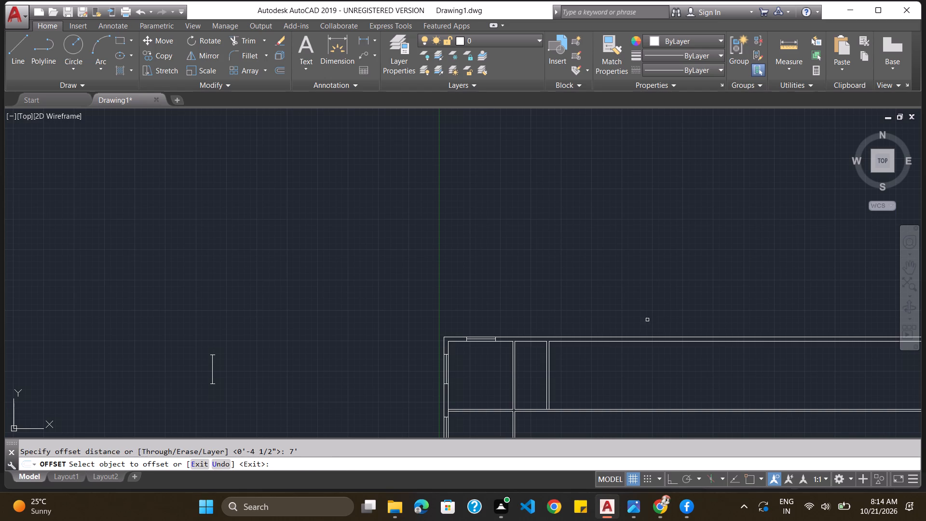
{"action": "scroll", "coordinate": [526, 351], "scroll_direction": "up", "scroll_amount": 2}
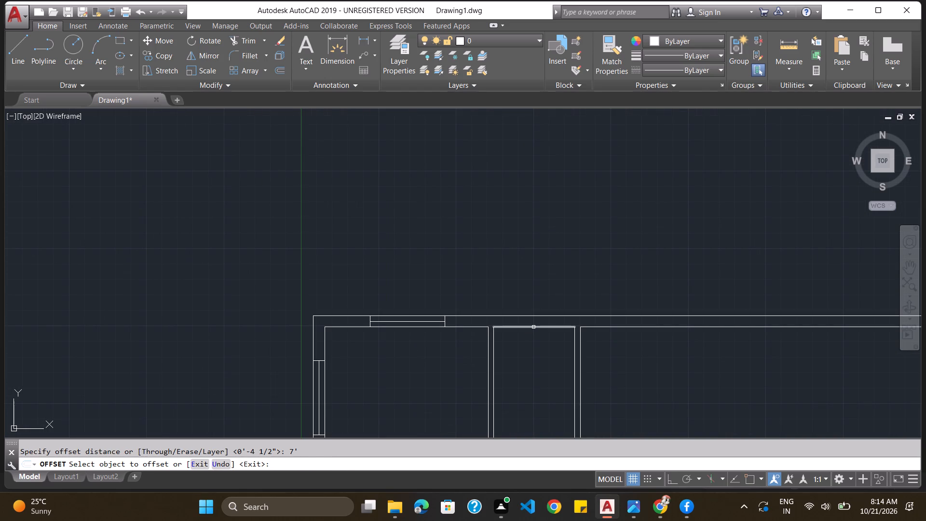
{"action": "left_click", "coordinate": [533, 327]}
{"action": "left_click", "coordinate": [537, 366]}
{"action": "scroll", "coordinate": [537, 366], "scroll_direction": "down", "scroll_amount": 3}
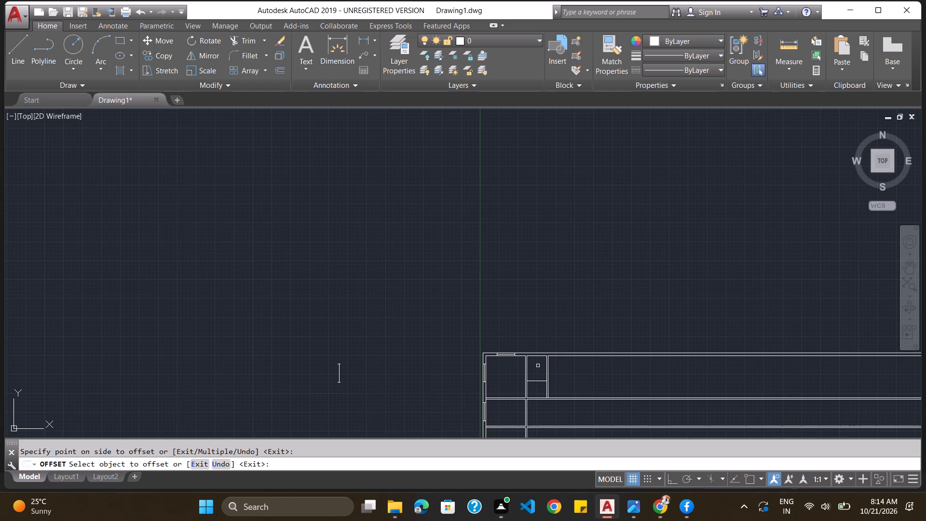
{"action": "scroll", "coordinate": [540, 401], "scroll_direction": "up", "scroll_amount": 5}
{"action": "key", "text": "Escape"}
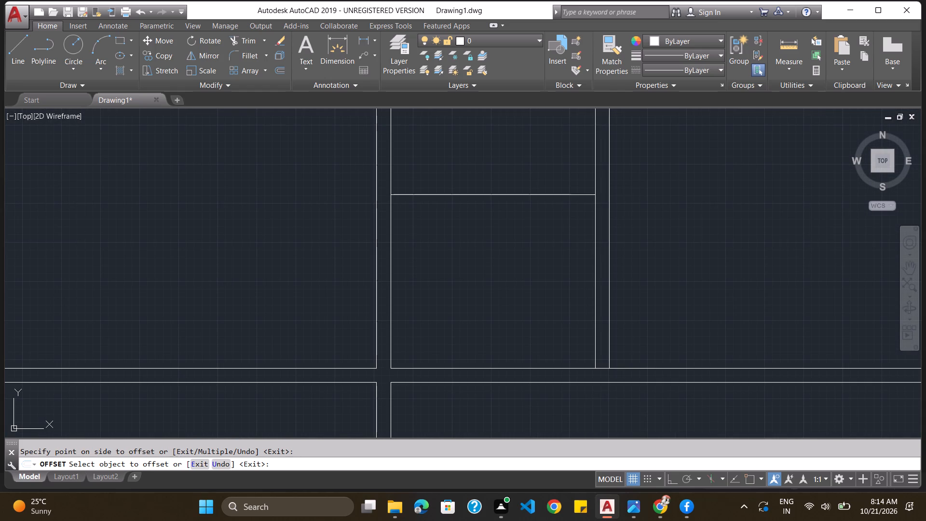
Below the new horizontal line, trim the narrow room's two side lines and both lines of the horizontal partition, including the leftover stubs.
{"action": "type", "text": "trim"}
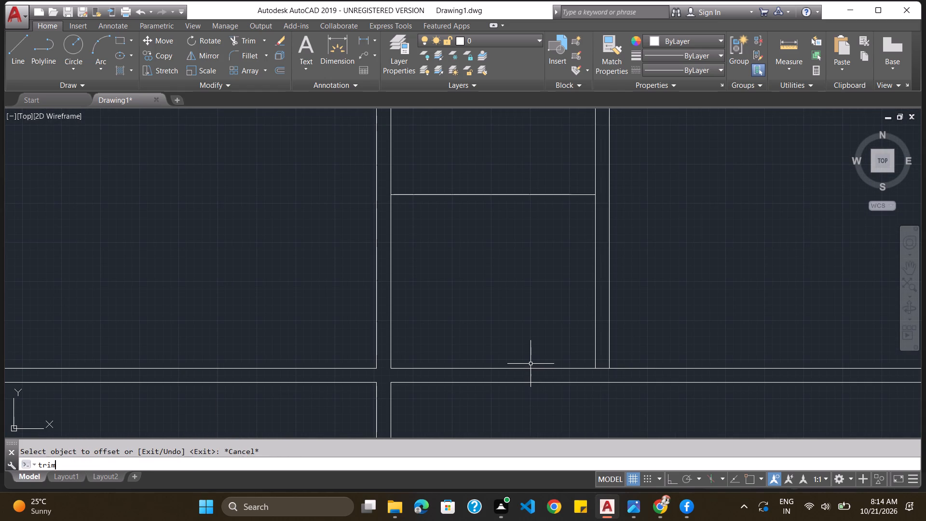
{"action": "key", "text": "Return"}
{"action": "key", "text": "Return"}
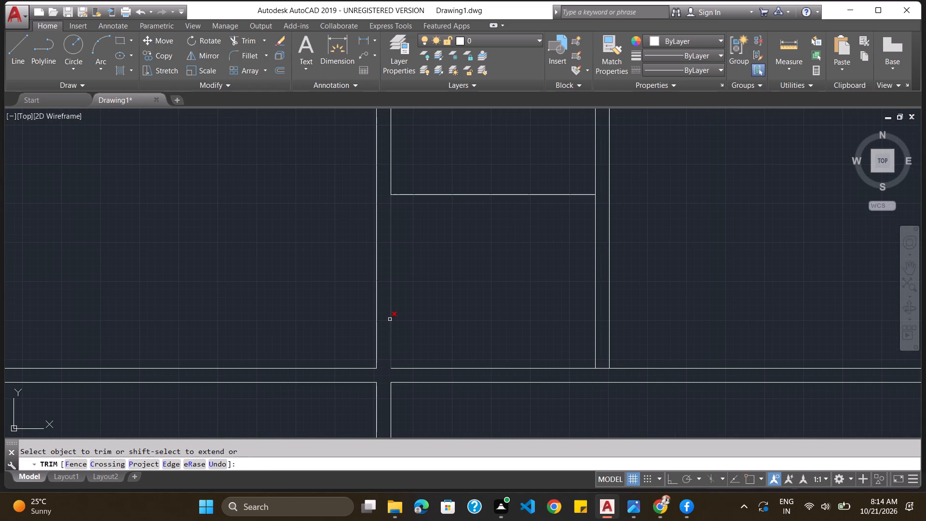
{"action": "left_click", "coordinate": [390, 320]}
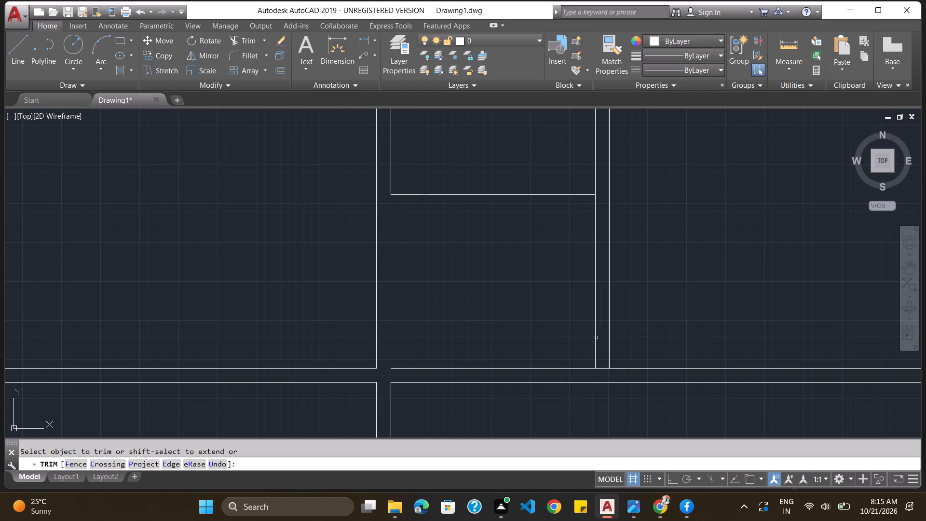
{"action": "left_click", "coordinate": [596, 338]}
{"action": "left_click", "coordinate": [468, 370]}
{"action": "left_click", "coordinate": [602, 370]}
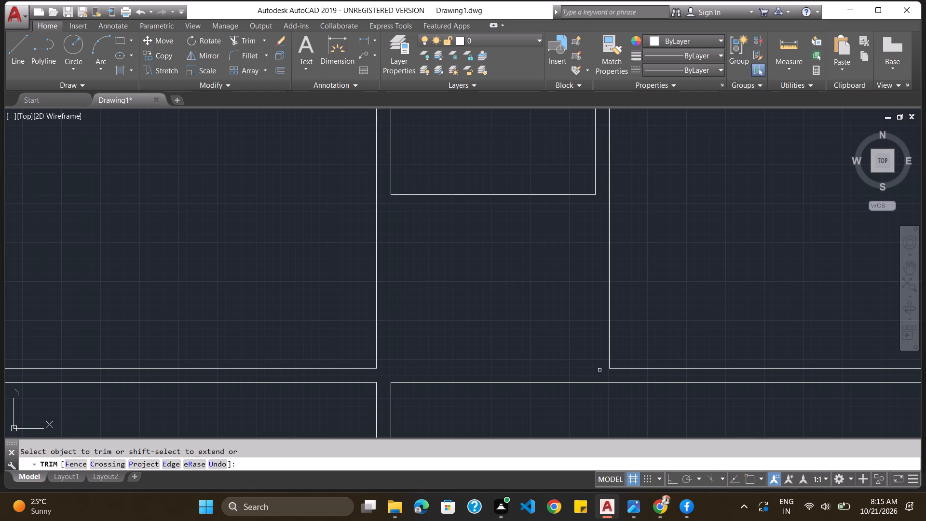
{"action": "left_click", "coordinate": [572, 384]}
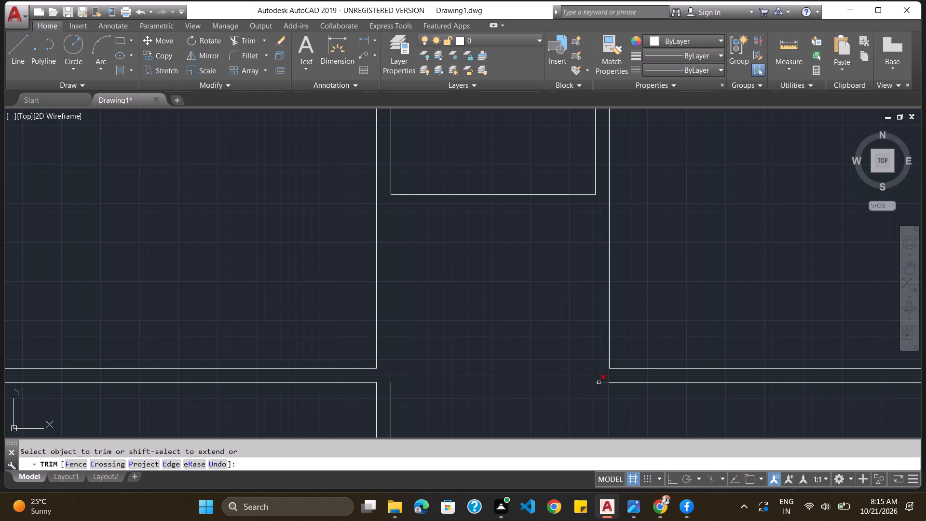
{"action": "left_click", "coordinate": [599, 383]}
Extend the narrow room's side lines south and the horizontal partition's lower line west so the corner and the west side close up.
{"action": "left_click", "coordinate": [595, 178], "text": "shift"}
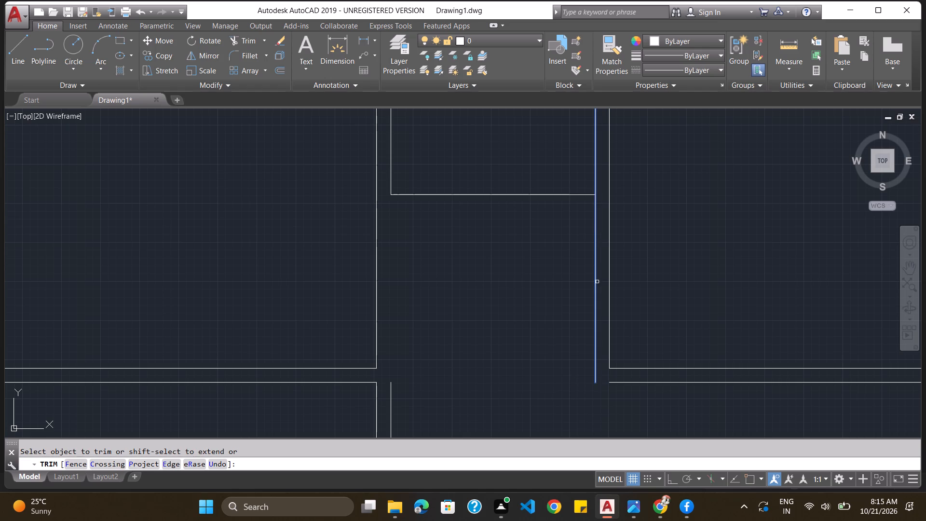
{"action": "left_click", "coordinate": [595, 300], "text": "shift"}
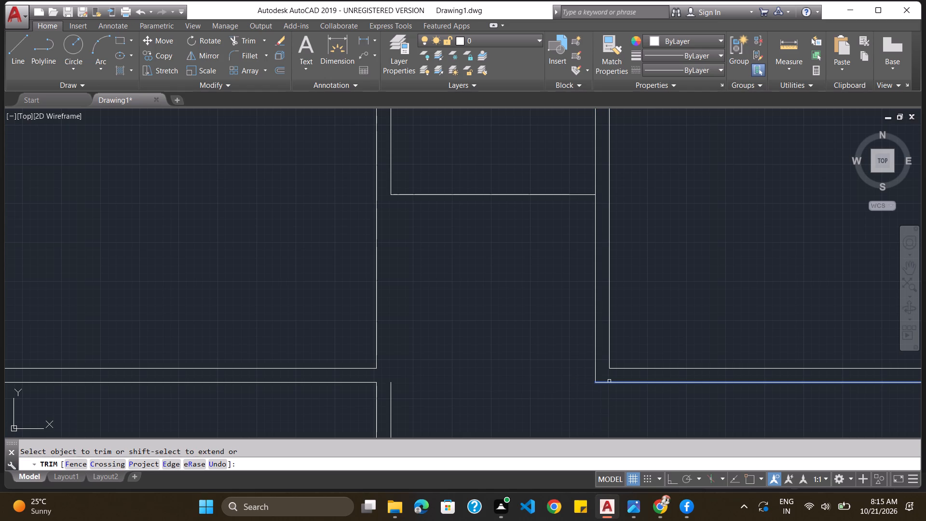
{"action": "left_click", "coordinate": [609, 382], "text": "shift"}
{"action": "left_click", "coordinate": [391, 191], "text": "shift"}
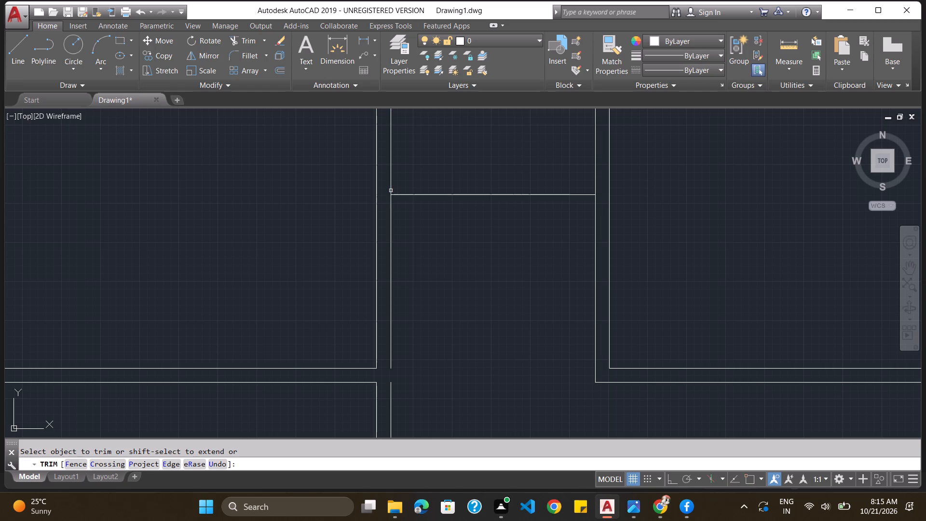
{"action": "left_click", "coordinate": [391, 270], "text": "shift"}
{"action": "key", "text": "Escape"}
Offset the narrow room's horizontal line 4.5" to the south to form the partition's second face.
{"action": "key", "text": "o"}
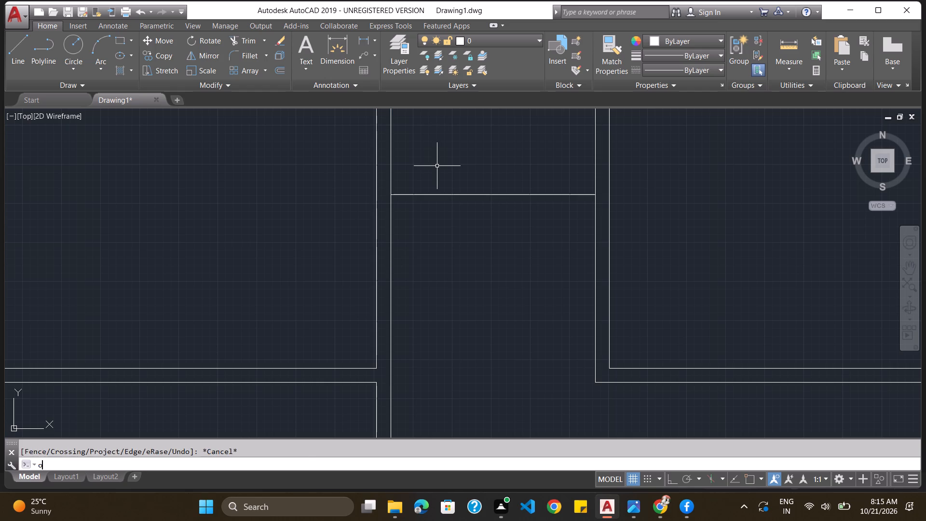
{"action": "key", "text": "Return"}
{"action": "type", "text": "4.5\""}
{"action": "key", "text": "Return"}
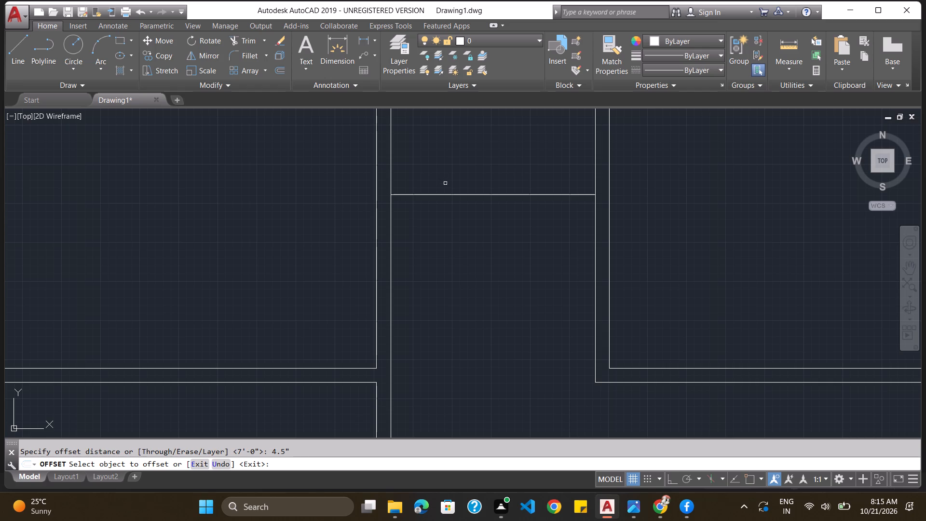
{"action": "left_click", "coordinate": [449, 195]}
{"action": "left_click", "coordinate": [448, 218]}
{"action": "key", "text": "Escape"}
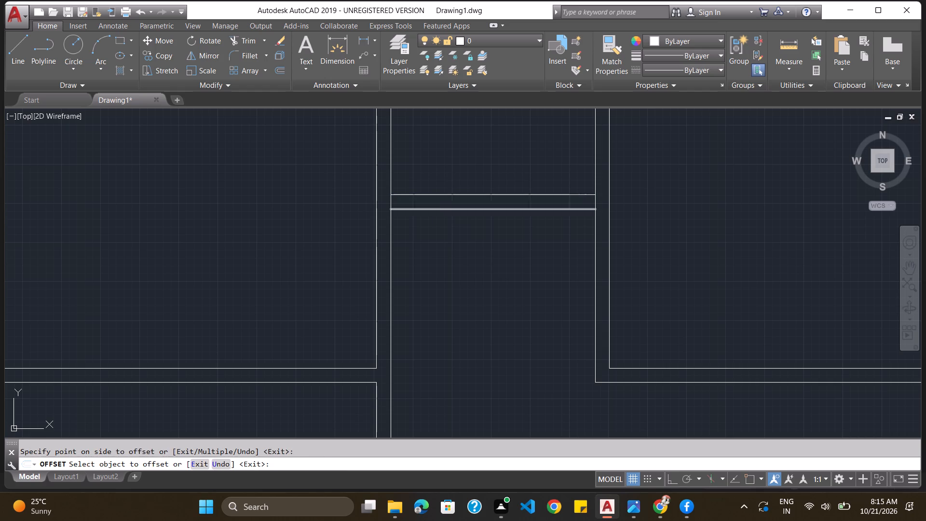
Trim the side lines between the two faces of the narrow room's horizontal partition at both ends.
{"action": "type", "text": "trim"}
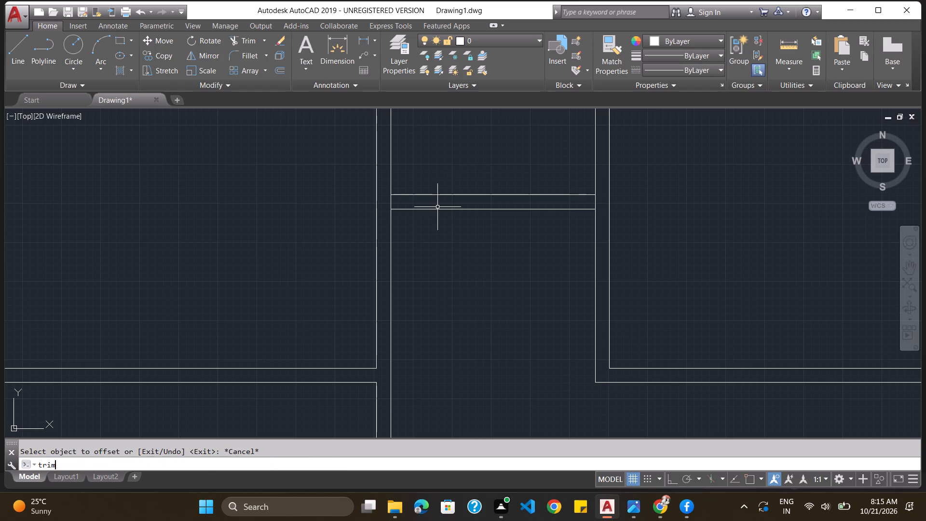
{"action": "key", "text": "Return"}
{"action": "key", "text": "Return"}
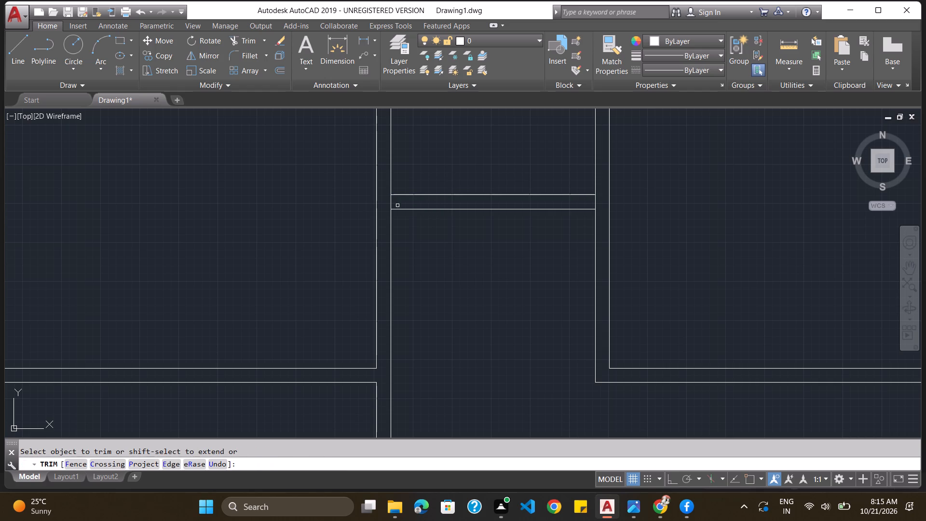
{"action": "left_click", "coordinate": [389, 203]}
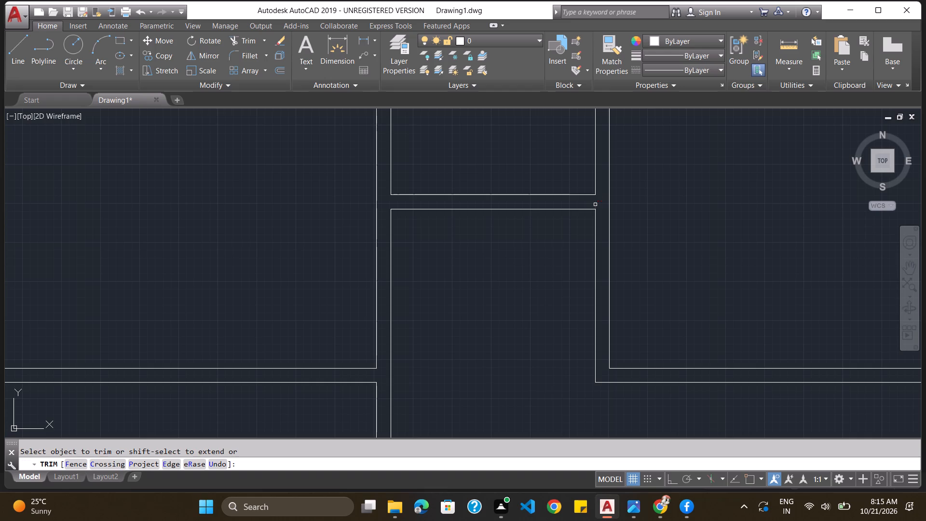
{"action": "left_click", "coordinate": [595, 205]}
{"action": "scroll", "coordinate": [554, 200], "scroll_direction": "down", "scroll_amount": 3}
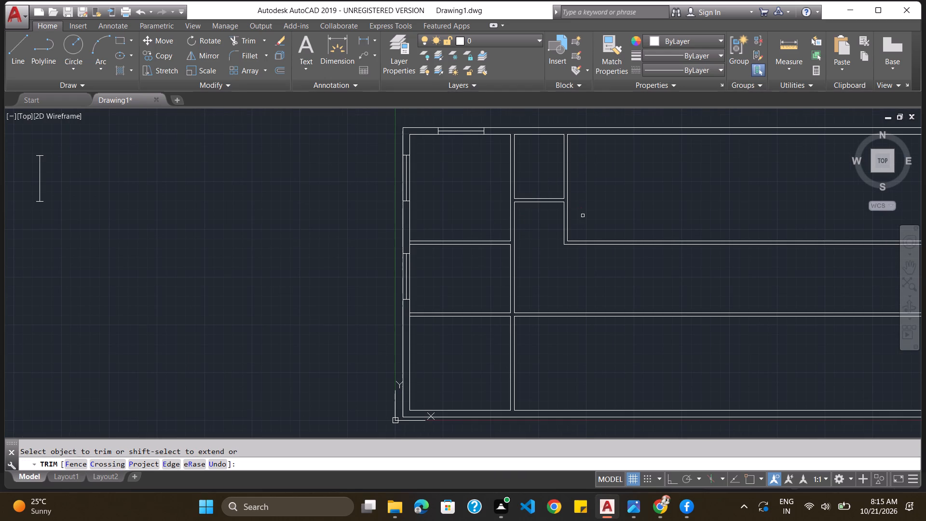
{"action": "scroll", "coordinate": [545, 217], "scroll_direction": "down", "scroll_amount": 1}
{"action": "scroll", "coordinate": [595, 225], "scroll_direction": "up", "scroll_amount": 1}
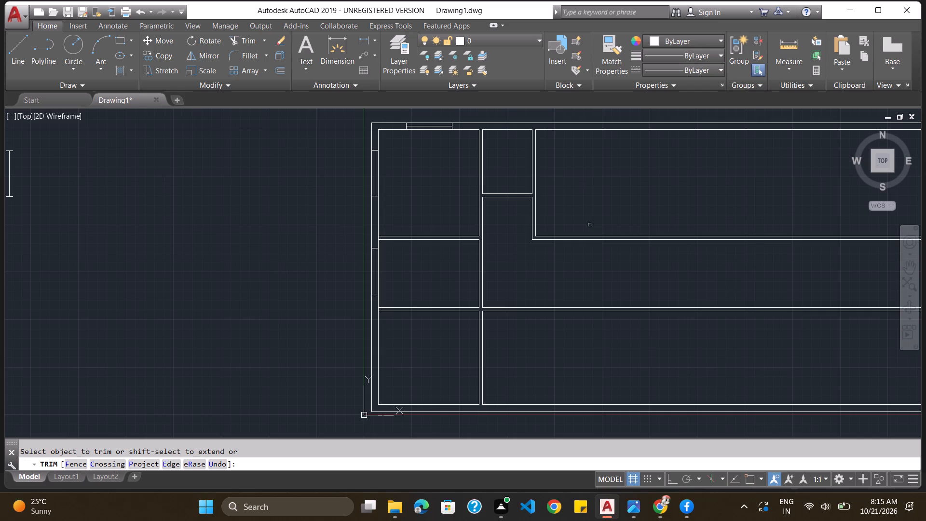
{"action": "left_click", "coordinate": [462, 467]}
{"action": "key", "text": "Escape"}
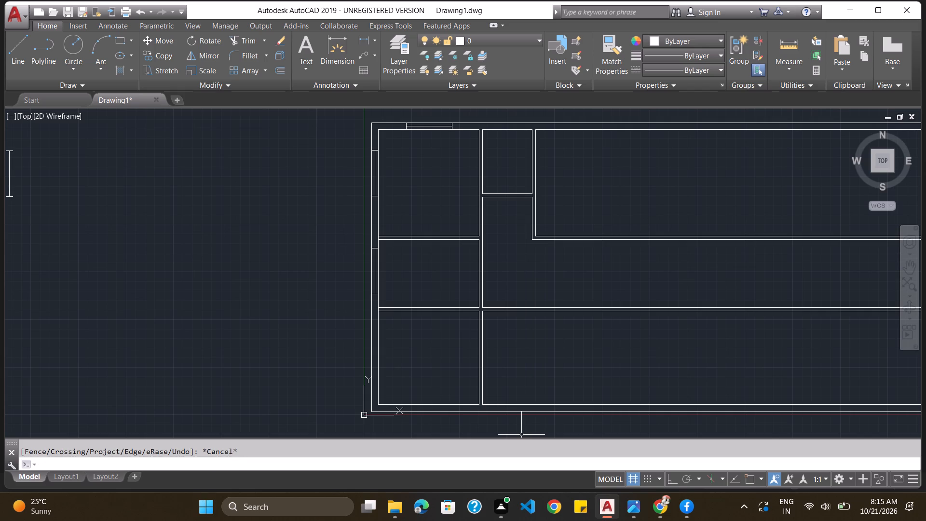
Offset the east face of the narrow room's east partition 11' to the east.
{"action": "key", "text": "o"}
{"action": "key", "text": "Return"}
{"action": "type", "text": "11"}
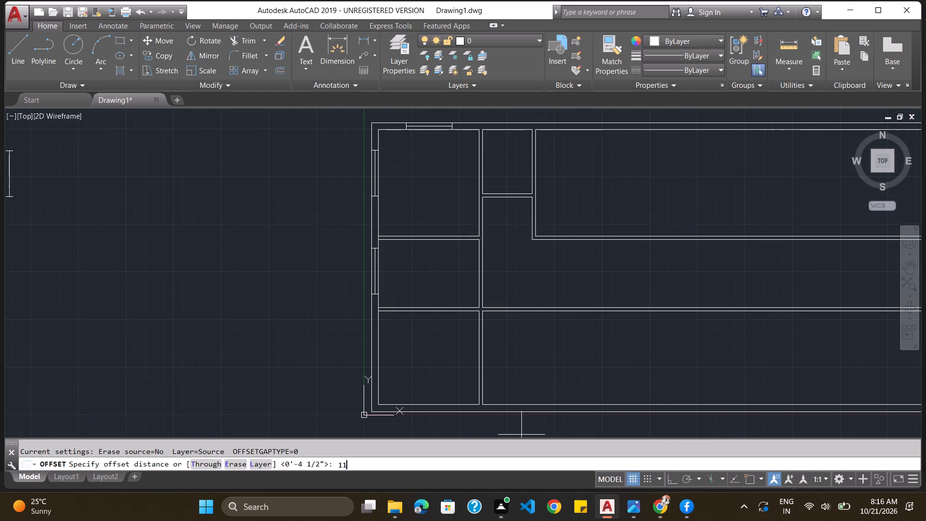
{"action": "key", "text": "apostrophe"}
{"action": "key", "text": "Return"}
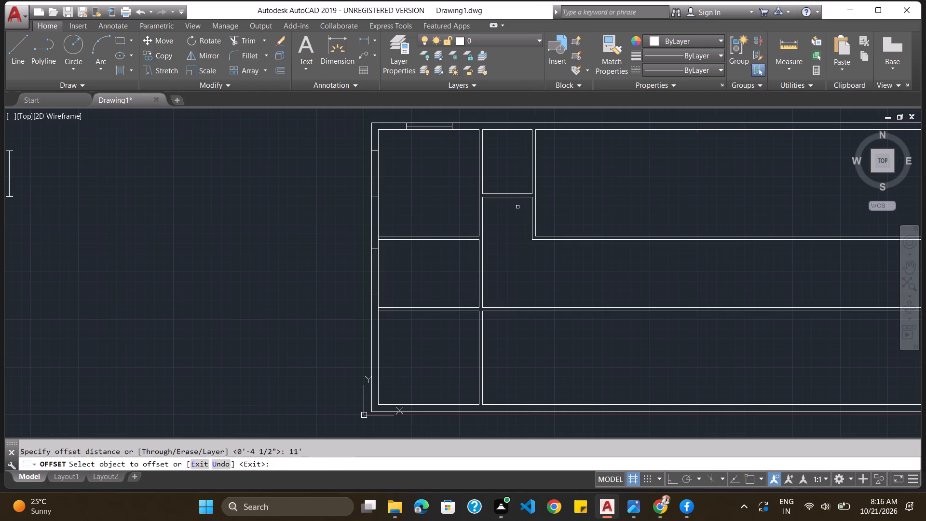
{"action": "left_click", "coordinate": [536, 194]}
{"action": "left_click", "coordinate": [596, 194]}
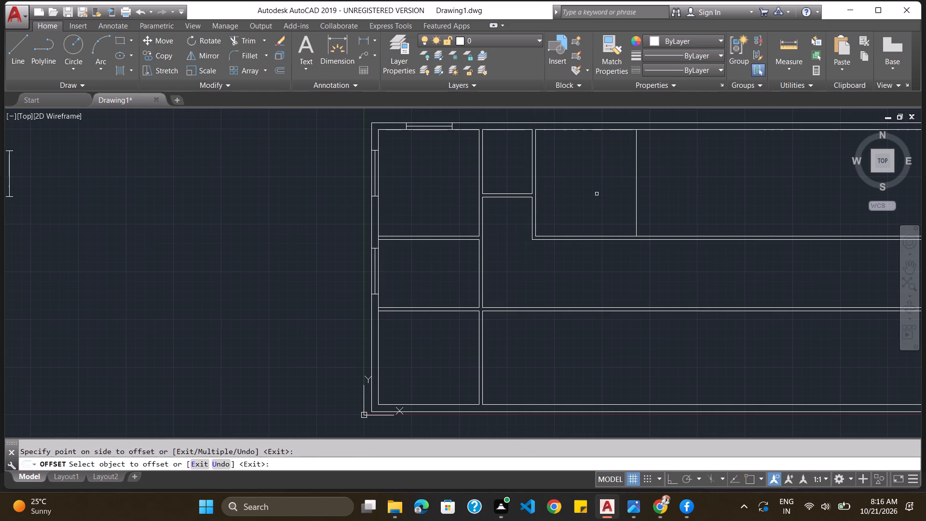
{"action": "key", "text": "Escape"}
{"action": "left_click", "coordinate": [543, 467]}
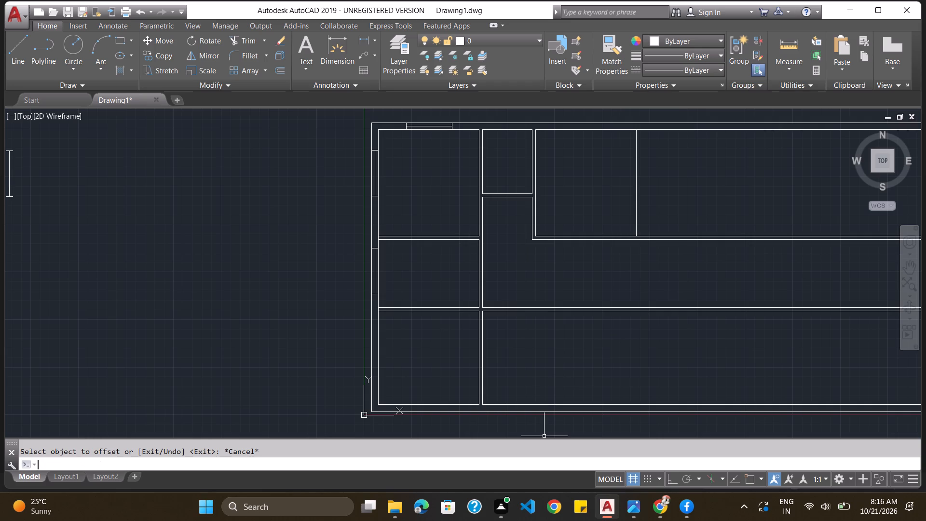
Offset the new vertical line east of the narrow room 9" to the east to form the east wall's second face.
{"action": "key", "text": "o"}
{"action": "key", "text": "Return"}
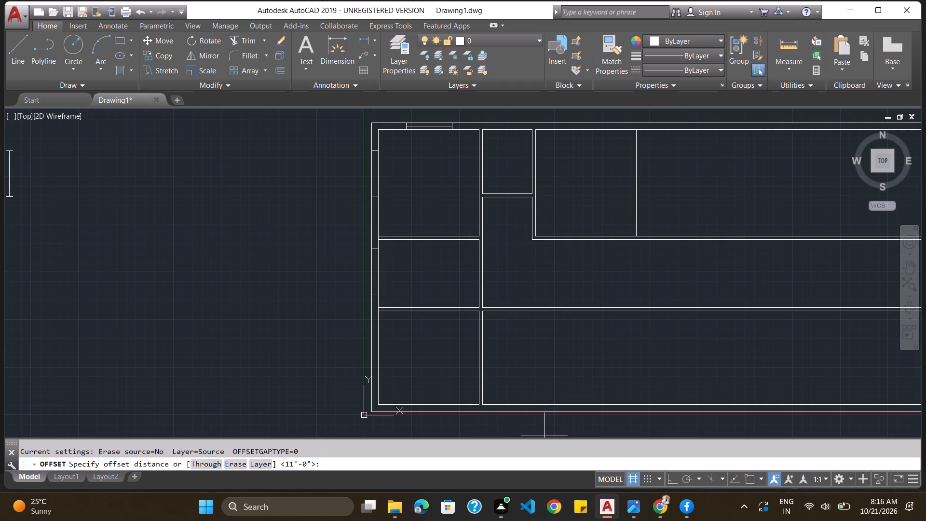
{"action": "key", "text": "9"}
{"action": "key", "text": "shift+quotedbl"}
{"action": "key", "text": "Return"}
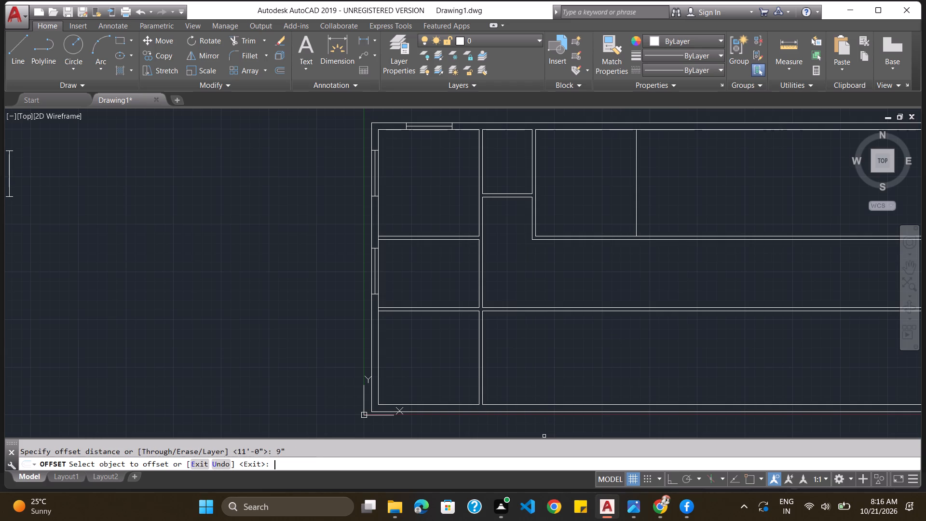
{"action": "left_click", "coordinate": [636, 190]}
{"action": "left_click", "coordinate": [652, 189]}
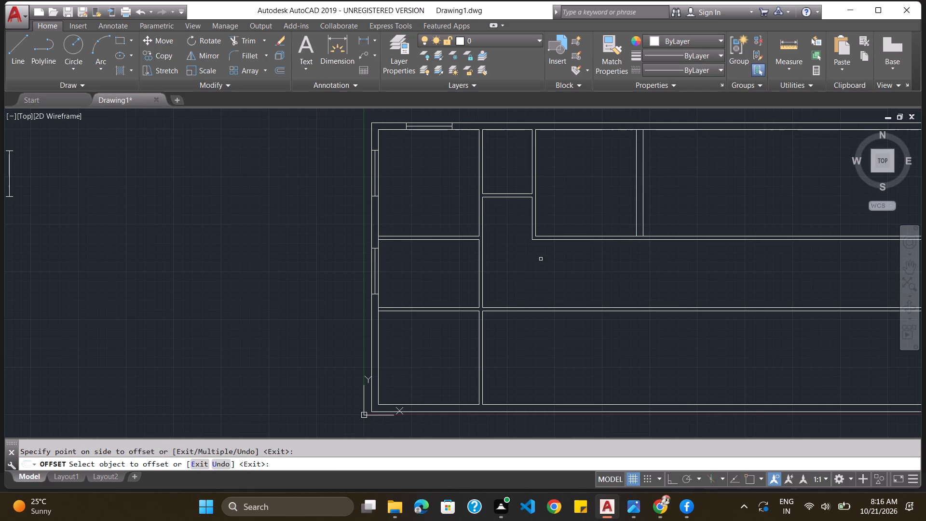
{"action": "scroll", "coordinate": [566, 251], "scroll_direction": "down", "scroll_amount": 2}
{"action": "scroll", "coordinate": [660, 266], "scroll_direction": "up", "scroll_amount": 2}
{"action": "scroll", "coordinate": [549, 222], "scroll_direction": "down", "scroll_amount": 2}
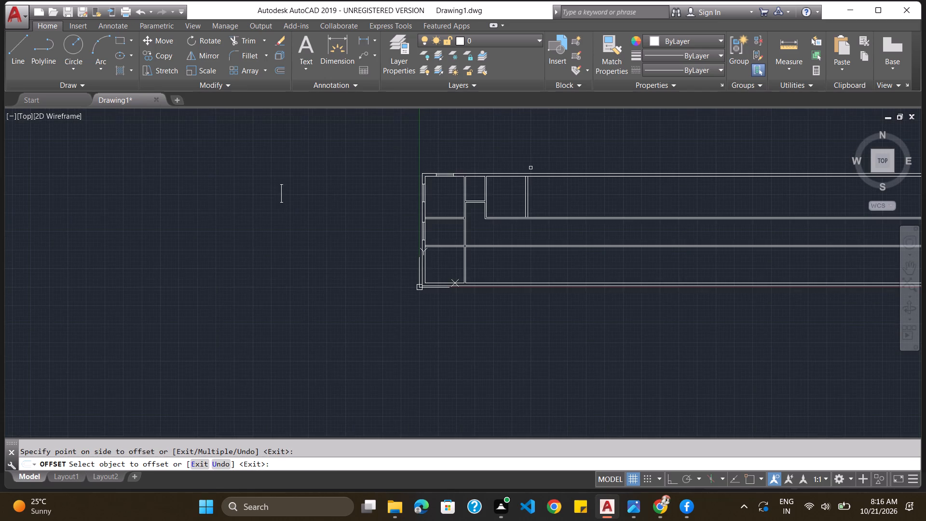
{"action": "scroll", "coordinate": [526, 158], "scroll_direction": "up", "scroll_amount": 2}
{"action": "key", "text": "Escape"}
Extend the east wall's outer face south across both horizontal partitions to the south wall's inner line.
{"action": "key", "text": "t"}
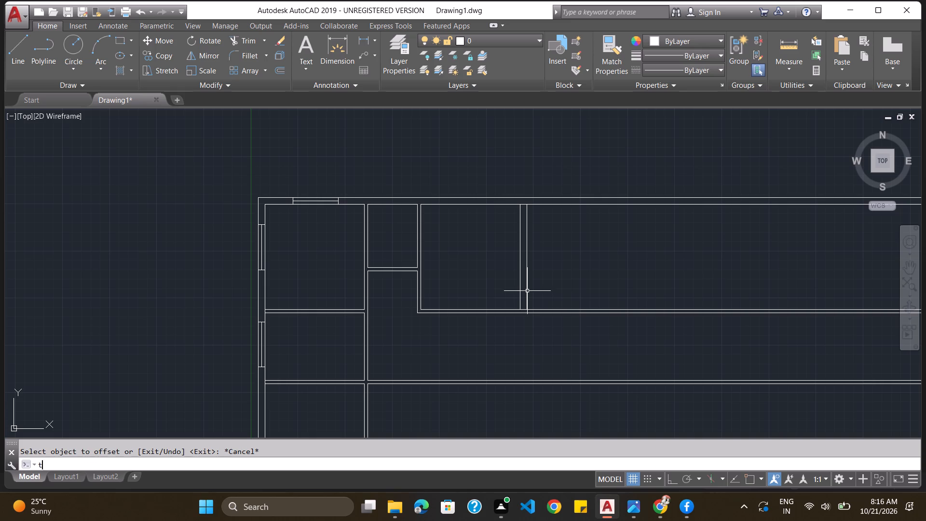
{"action": "key", "text": "r"}
{"action": "type", "text": "im"}
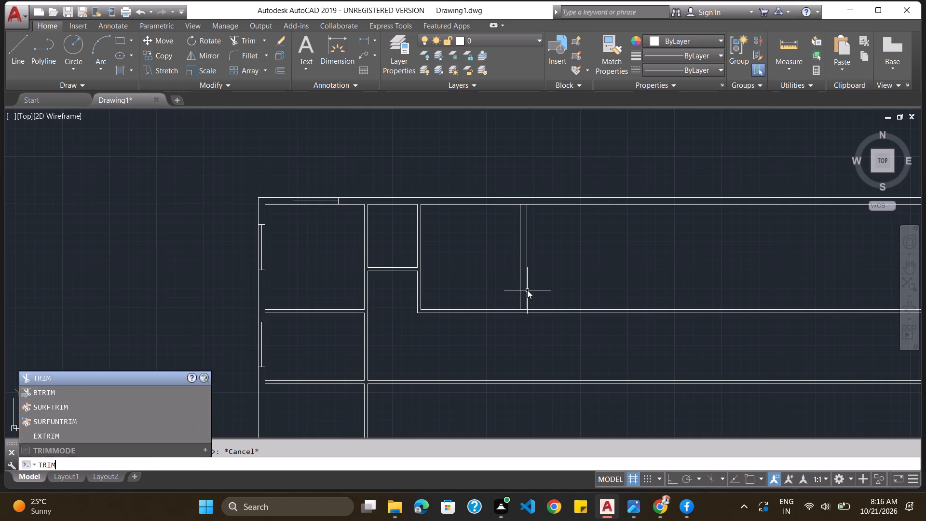
{"action": "key", "text": "Return"}
{"action": "key", "text": "Return"}
{"action": "left_click", "coordinate": [528, 290], "text": "shift"}
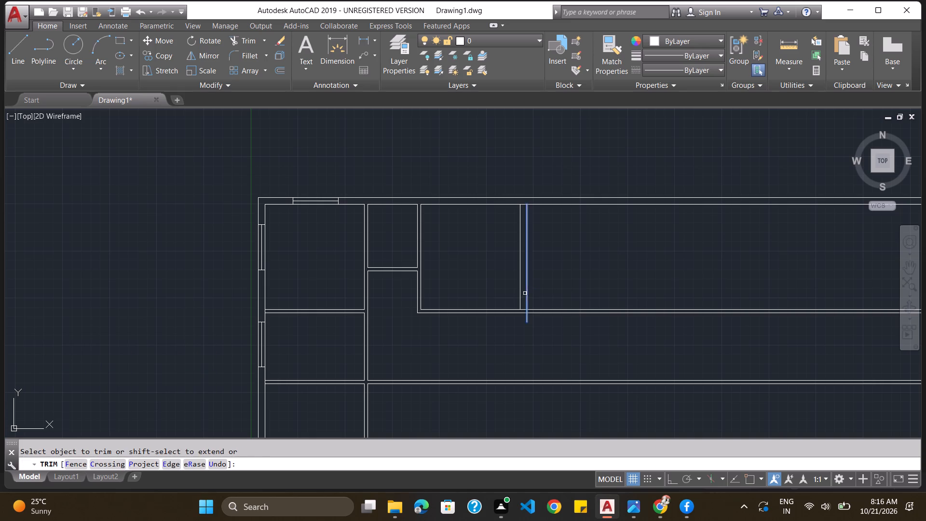
{"action": "left_click", "coordinate": [528, 299], "text": "shift"}
{"action": "left_click", "coordinate": [528, 303], "text": "shift"}
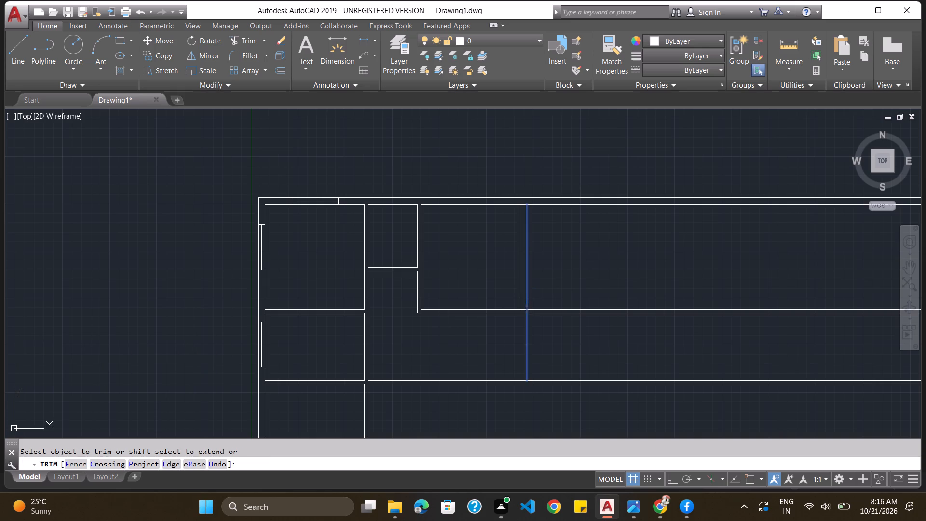
{"action": "left_click", "coordinate": [527, 309], "text": "shift"}
{"action": "scroll", "coordinate": [534, 315], "scroll_direction": "down", "scroll_amount": 2, "text": "shift"}
{"action": "scroll", "coordinate": [540, 328], "scroll_direction": "up", "scroll_amount": 2, "text": "shift"}
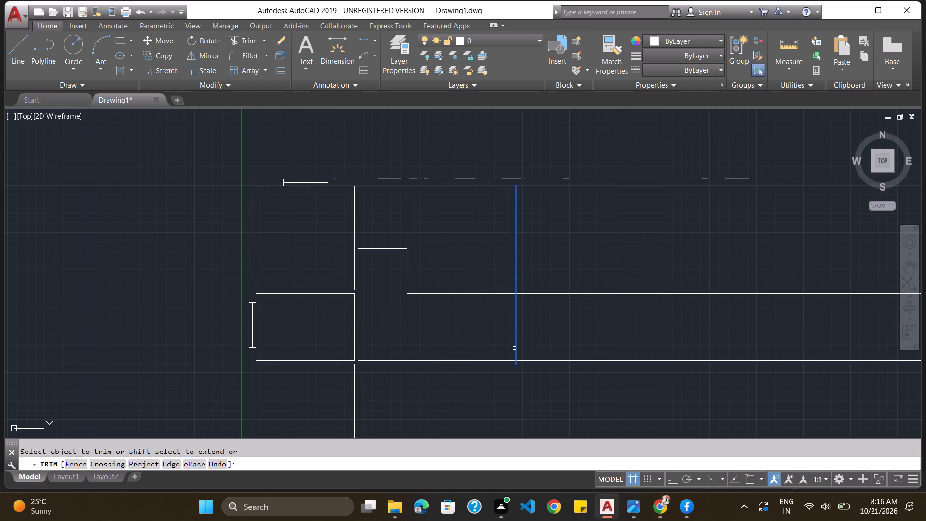
{"action": "left_click", "coordinate": [516, 346], "text": "shift"}
{"action": "left_click", "coordinate": [516, 353], "text": "shift"}
{"action": "left_click", "coordinate": [516, 350], "text": "shift"}
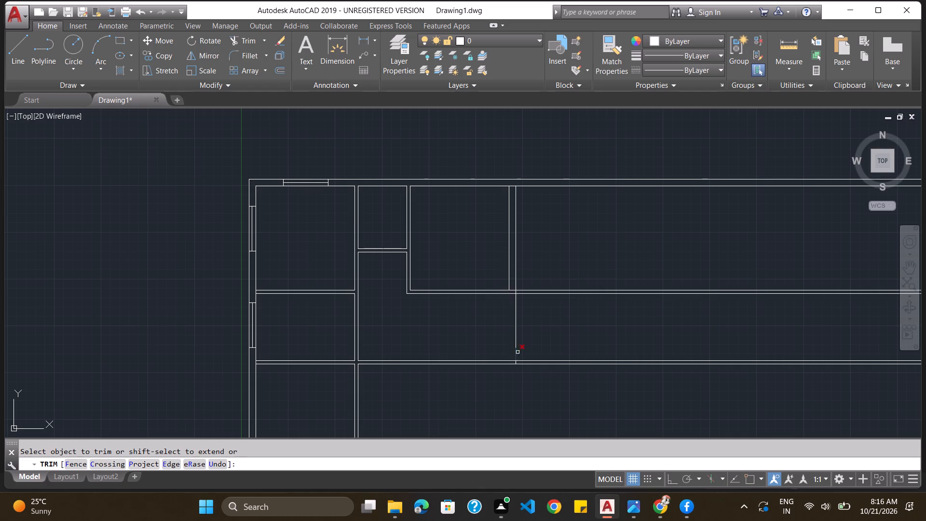
{"action": "left_click", "coordinate": [515, 352], "text": "shift"}
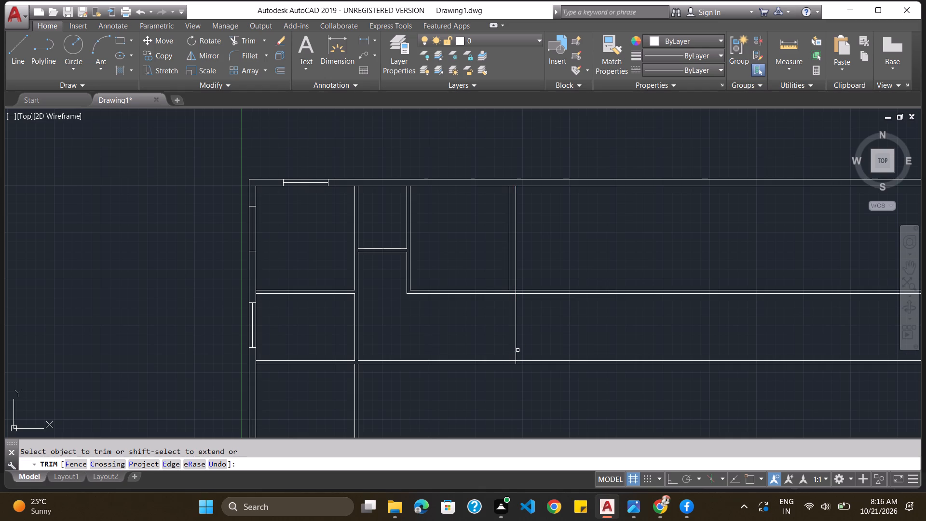
{"action": "left_click", "coordinate": [516, 351], "text": "shift"}
{"action": "scroll", "coordinate": [523, 365], "scroll_direction": "down", "scroll_amount": 2}
{"action": "scroll", "coordinate": [525, 367], "scroll_direction": "up", "scroll_amount": 6}
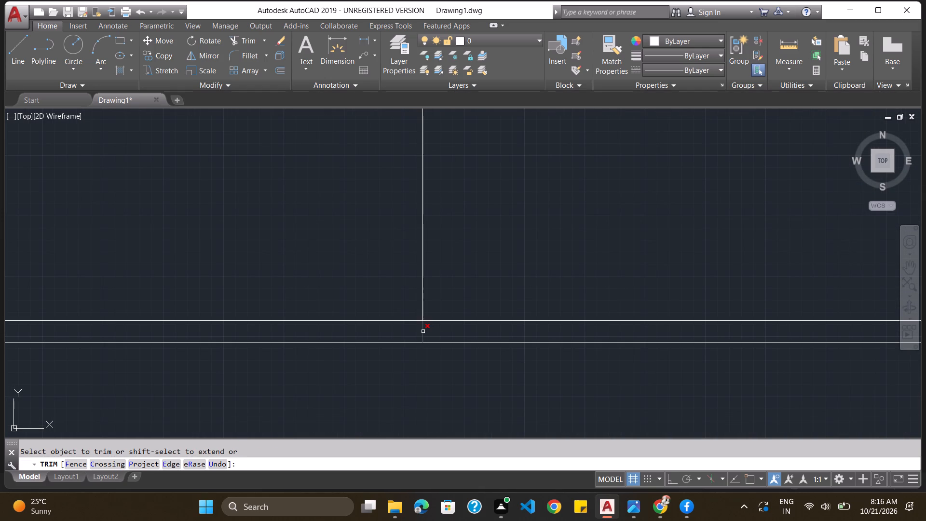
{"action": "left_click", "coordinate": [421, 299], "text": "shift"}
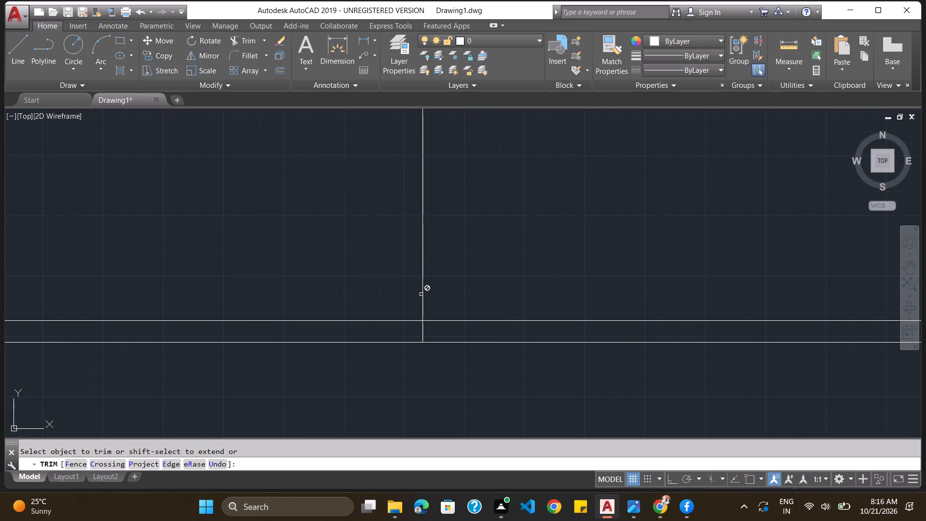
{"action": "left_click", "coordinate": [422, 293], "text": "shift"}
{"action": "scroll", "coordinate": [423, 288], "scroll_direction": "down", "scroll_amount": 5}
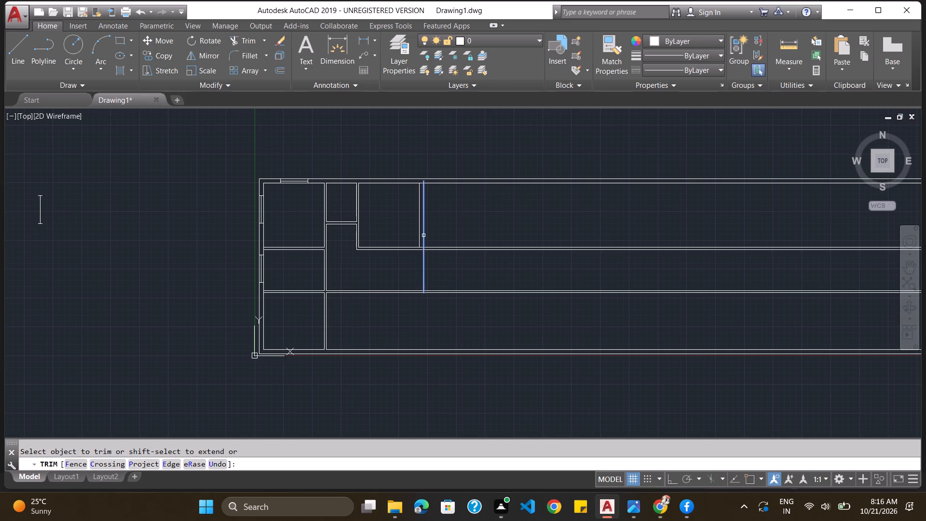
{"action": "left_click", "coordinate": [423, 259], "text": "shift"}
Extend the east wall's inner face south to the south wall's inner line, and its outer face to the south wall's outer line.
{"action": "left_click", "coordinate": [419, 233], "text": "shift"}
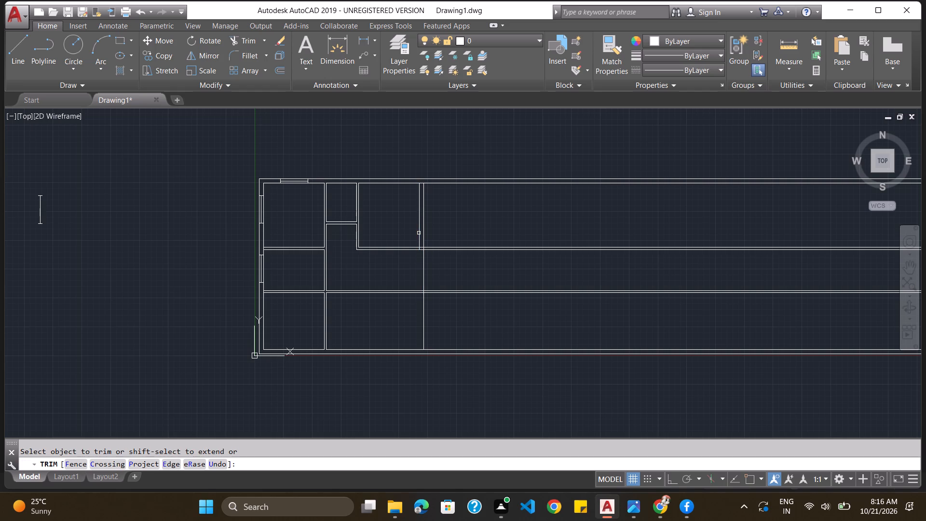
{"action": "left_click", "coordinate": [419, 243], "text": "shift"}
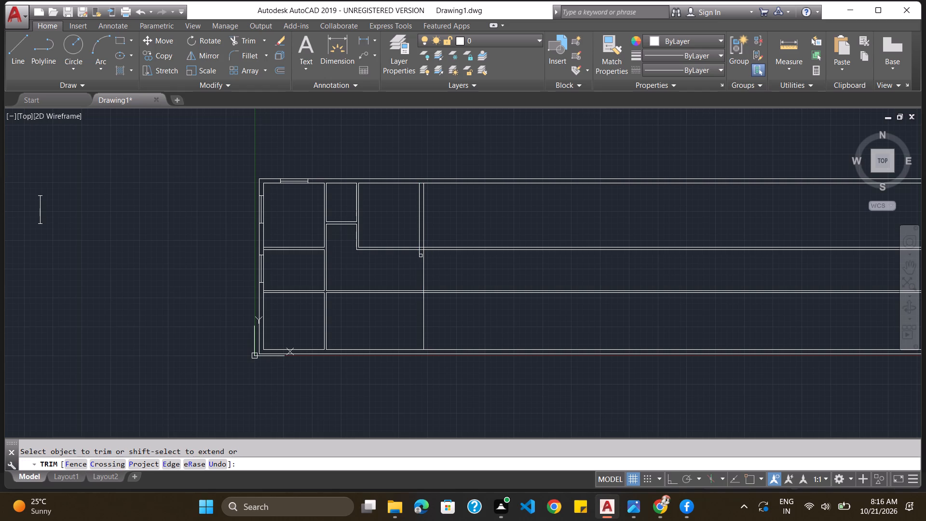
{"action": "left_click", "coordinate": [420, 255], "text": "shift"}
{"action": "left_click", "coordinate": [420, 264], "text": "shift"}
{"action": "left_click", "coordinate": [419, 275], "text": "shift"}
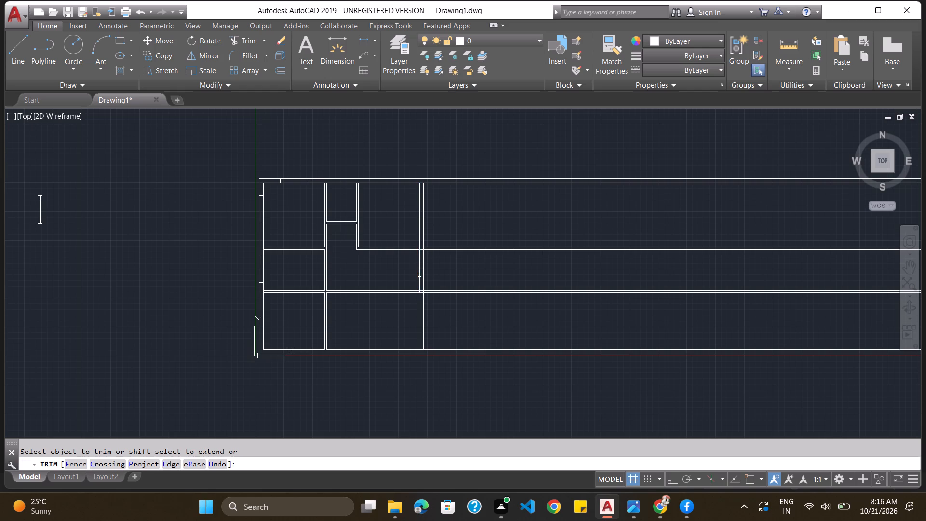
{"action": "left_click", "coordinate": [419, 281], "text": "shift"}
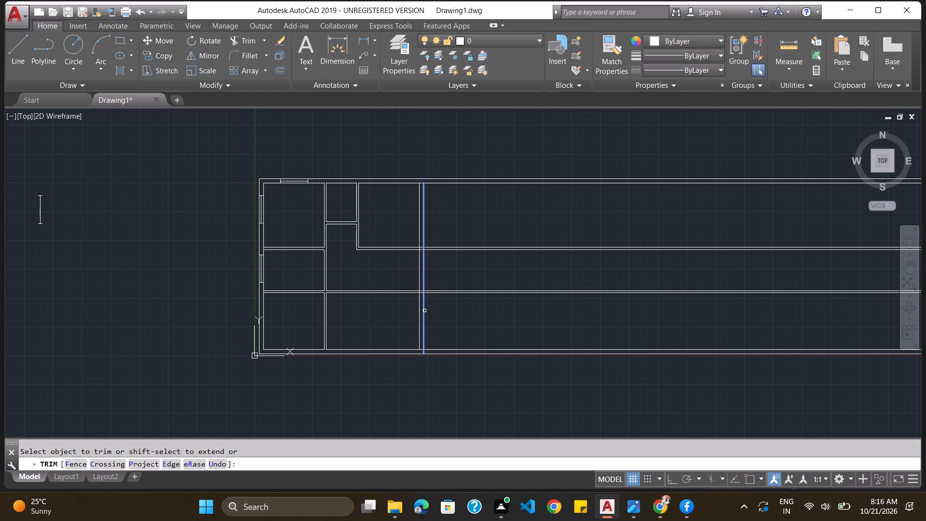
{"action": "left_click", "coordinate": [425, 311], "text": "shift"}
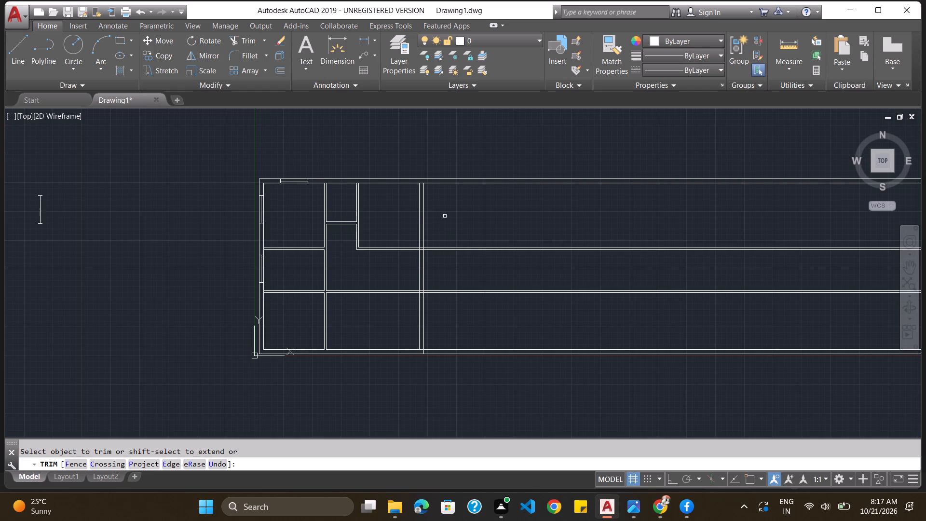
Trim the north wall's inner line between the two faces of the east wall.
{"action": "scroll", "coordinate": [421, 185], "scroll_direction": "up", "scroll_amount": 3}
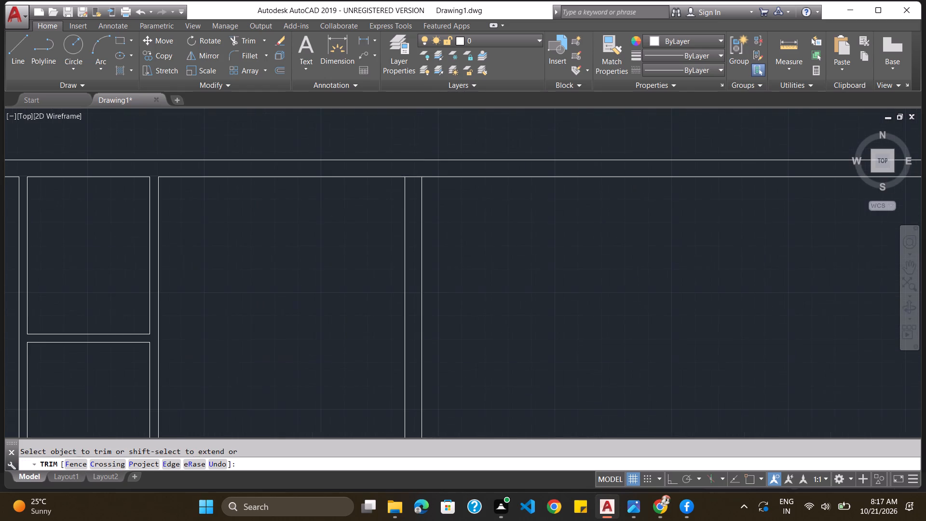
{"action": "left_click", "coordinate": [414, 178]}
{"action": "scroll", "coordinate": [402, 198], "scroll_direction": "down", "scroll_amount": 4}
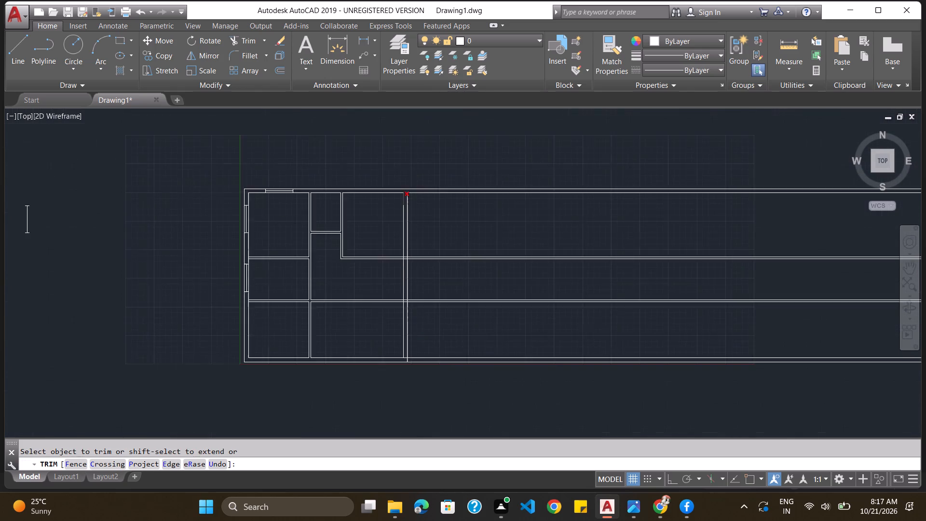
Trim the junction of the upper horizontal partition and the east wall, removing both partition lines within the wall and the inner face between them.
{"action": "scroll", "coordinate": [396, 256], "scroll_direction": "up", "scroll_amount": 2}
{"action": "scroll", "coordinate": [413, 207], "scroll_direction": "up", "scroll_amount": 2}
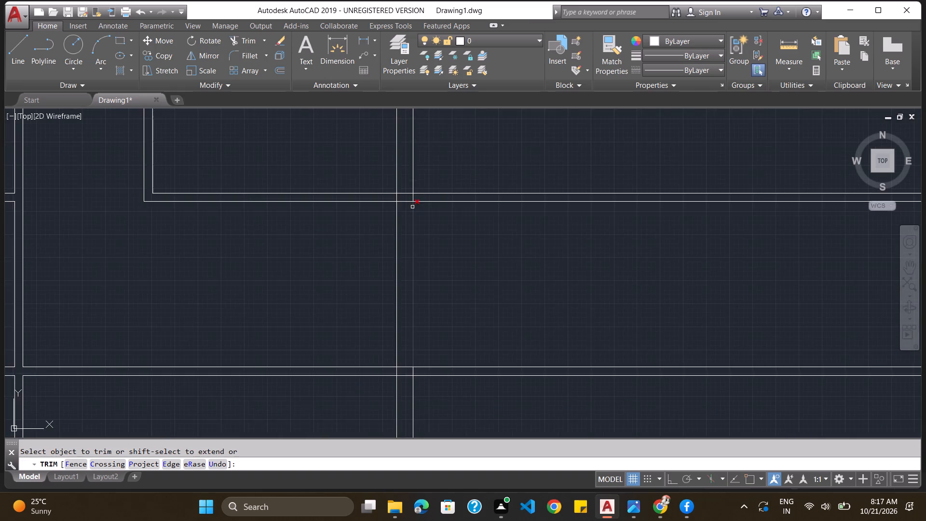
{"action": "scroll", "coordinate": [409, 206], "scroll_direction": "up", "scroll_amount": 1}
{"action": "left_click", "coordinate": [402, 198]}
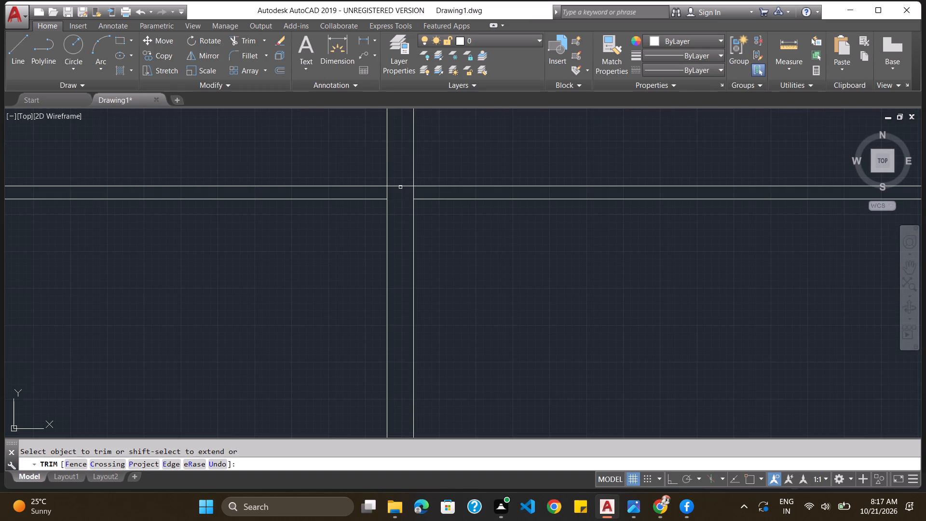
{"action": "left_click", "coordinate": [400, 187]}
{"action": "left_click", "coordinate": [386, 193]}
{"action": "key", "text": "Escape"}
Erase the two leftover lines of the upper horizontal partition that run east beyond the east wall.
{"action": "left_click", "coordinate": [448, 185]}
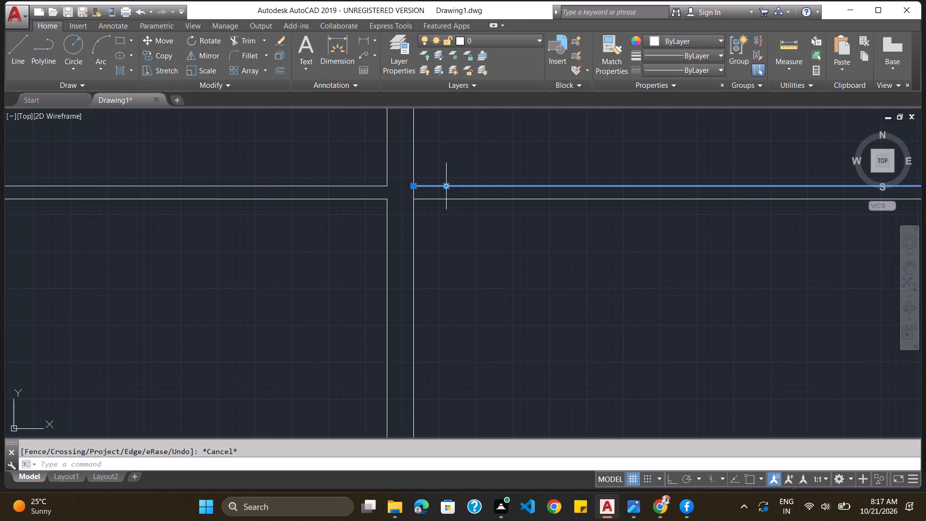
{"action": "left_click", "coordinate": [448, 199]}
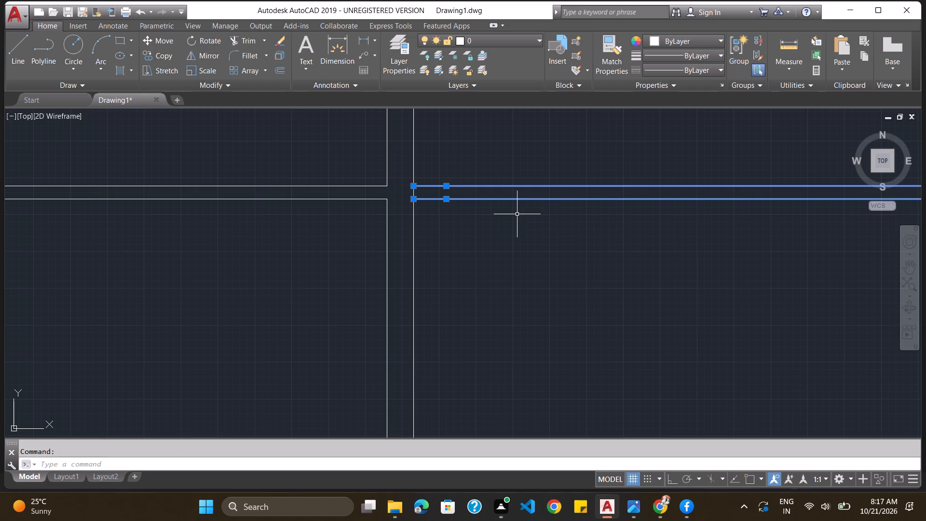
{"action": "key", "text": "Delete"}
{"action": "scroll", "coordinate": [462, 218], "scroll_direction": "down", "scroll_amount": 3}
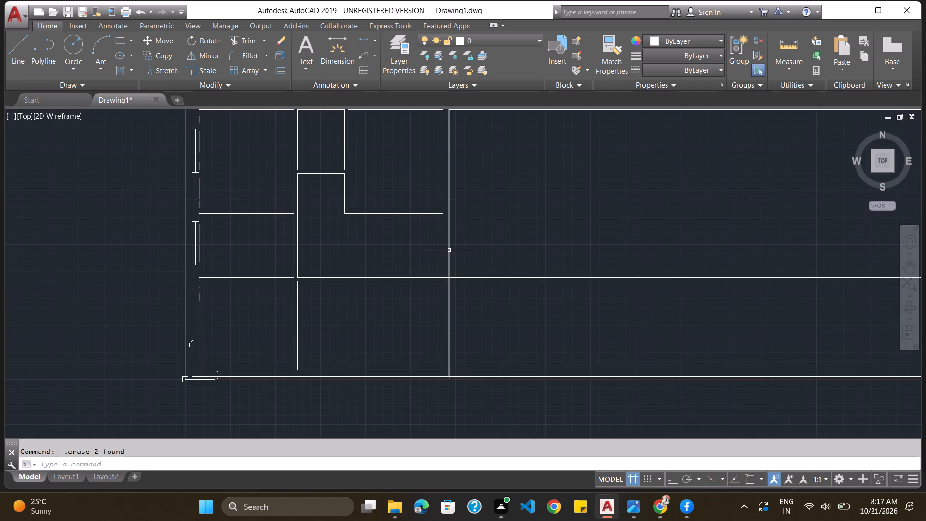
{"action": "scroll", "coordinate": [448, 254], "scroll_direction": "down", "scroll_amount": 1}
{"action": "scroll", "coordinate": [447, 253], "scroll_direction": "up", "scroll_amount": 1}
{"action": "scroll", "coordinate": [447, 253], "scroll_direction": "down", "scroll_amount": 1}
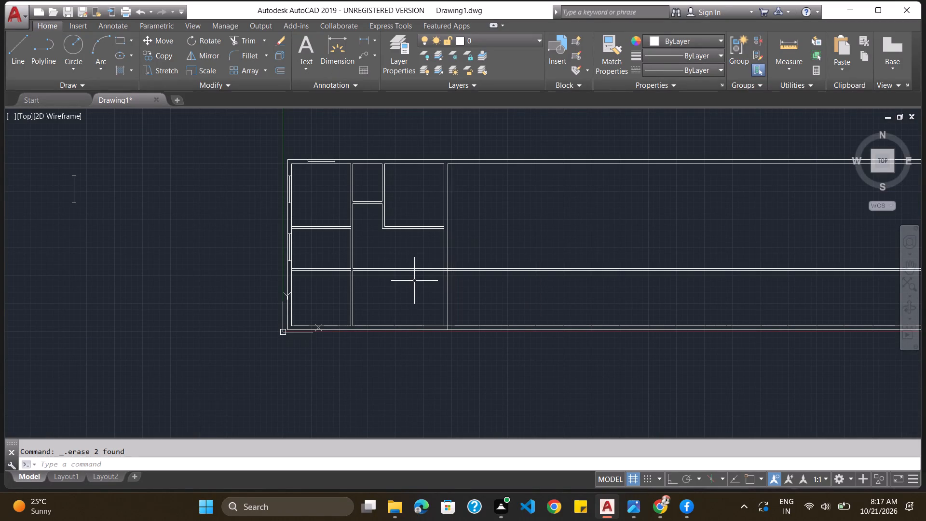
{"action": "key", "text": "Escape"}
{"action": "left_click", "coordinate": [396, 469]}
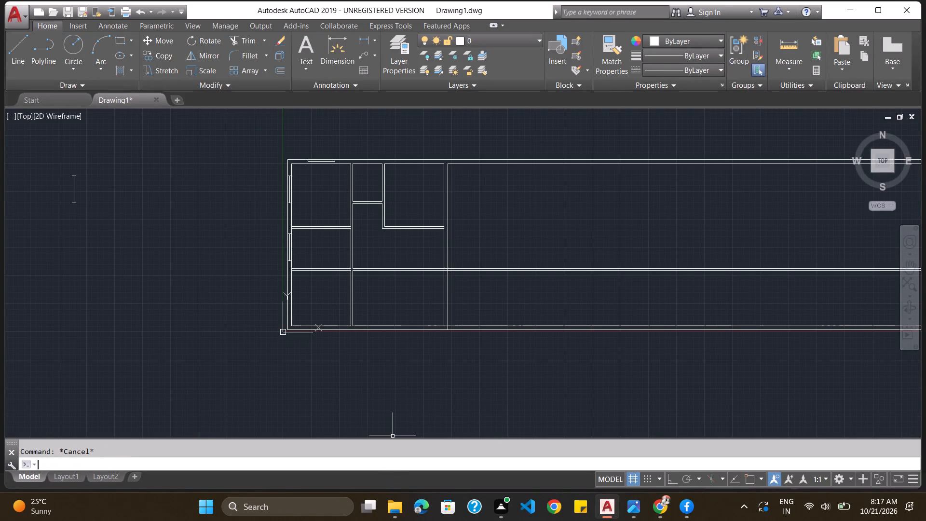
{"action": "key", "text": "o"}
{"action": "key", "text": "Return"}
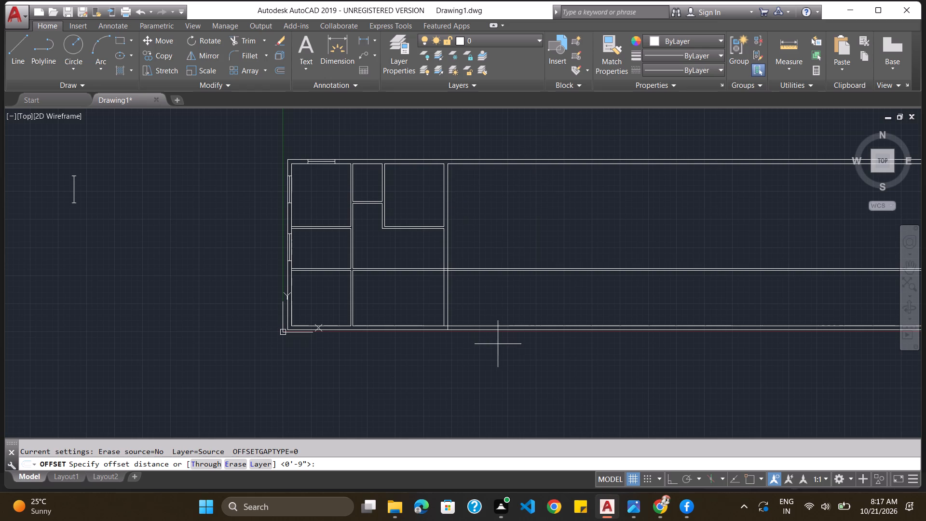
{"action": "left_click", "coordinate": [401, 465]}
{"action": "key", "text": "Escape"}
Offset the north line of the northeast room's south partition 11'10" to the south.
{"action": "key", "text": "o"}
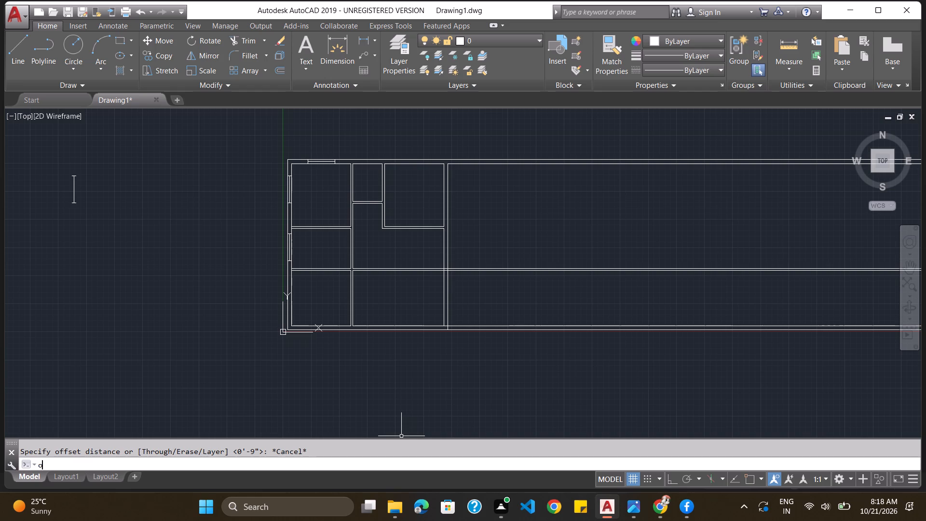
{"action": "key", "text": "Return"}
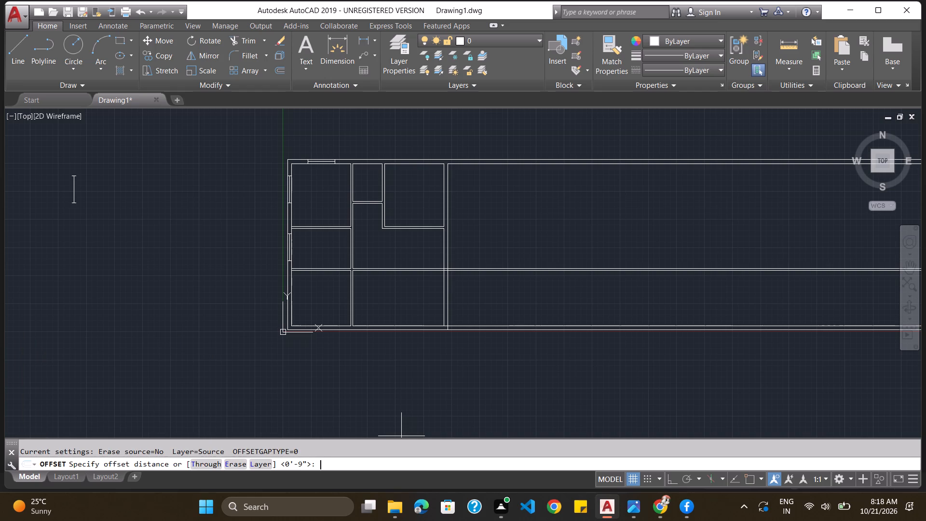
{"action": "type", "text": "11'"}
{"action": "type", "text": "10"}
{"action": "key", "text": "shift+quotedbl"}
{"action": "key", "text": "Return"}
{"action": "left_click", "coordinate": [414, 228]}
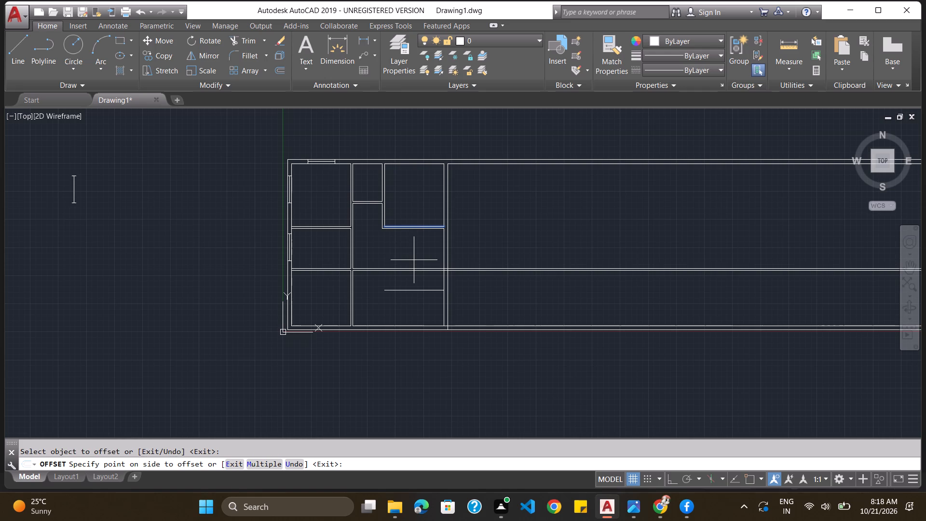
{"action": "left_click", "coordinate": [414, 261]}
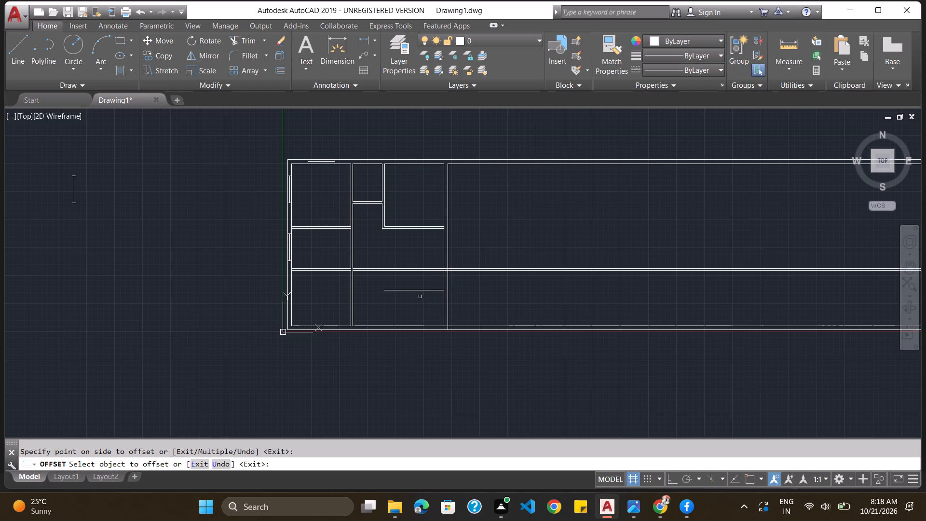
{"action": "key", "text": "Escape"}
Extend the new horizontal line west to the east face of the central vertical partition.
{"action": "type", "text": "trim"}
{"action": "key", "text": "Return"}
{"action": "key", "text": "Return"}
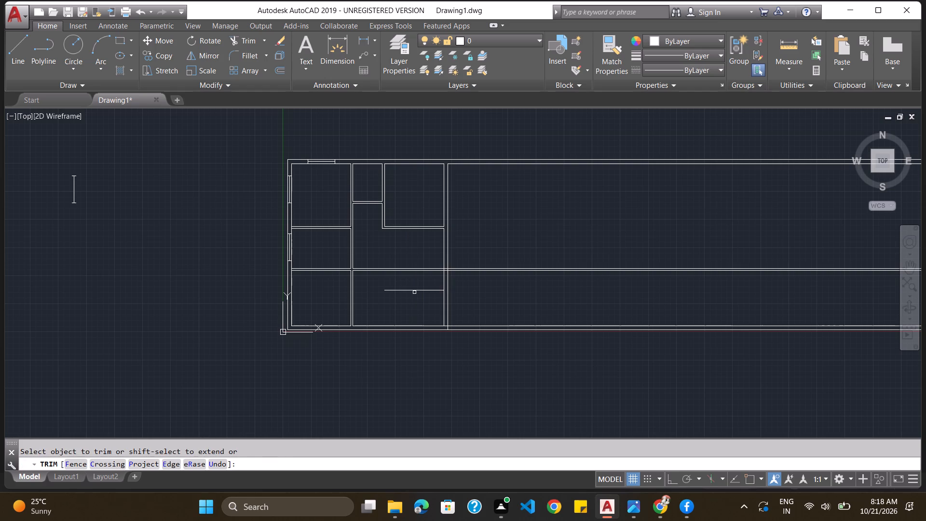
{"action": "left_click", "coordinate": [397, 291], "text": "shift"}
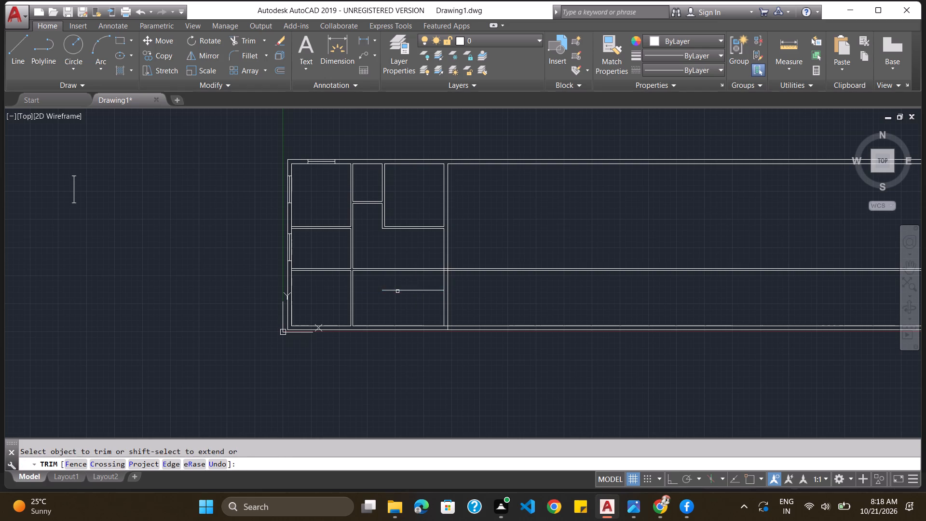
{"action": "left_click", "coordinate": [387, 289], "text": "shift"}
{"action": "key", "text": "Escape"}
Offset the extended horizontal line 4.5" to the south to give the new partition its thickness.
{"action": "key", "text": "o"}
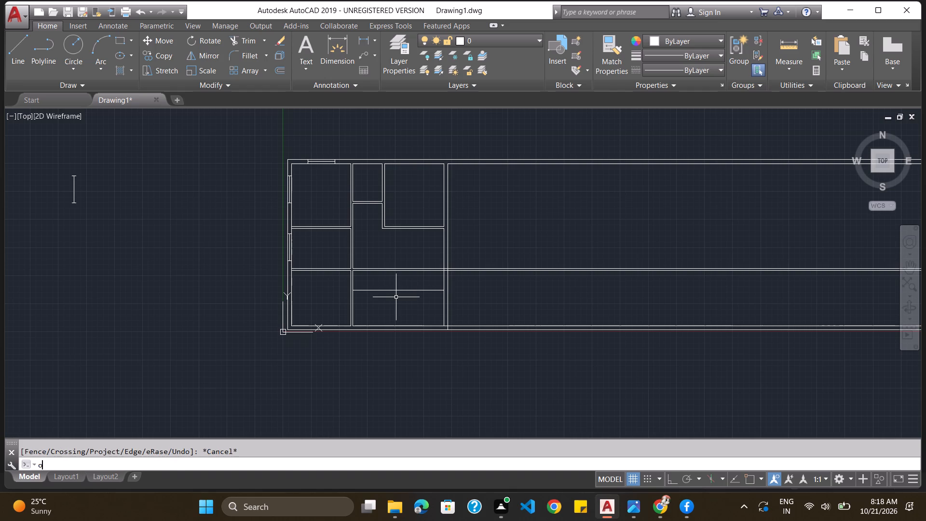
{"action": "key", "text": "Return"}
{"action": "type", "text": "4.5\""}
{"action": "key", "text": "Return"}
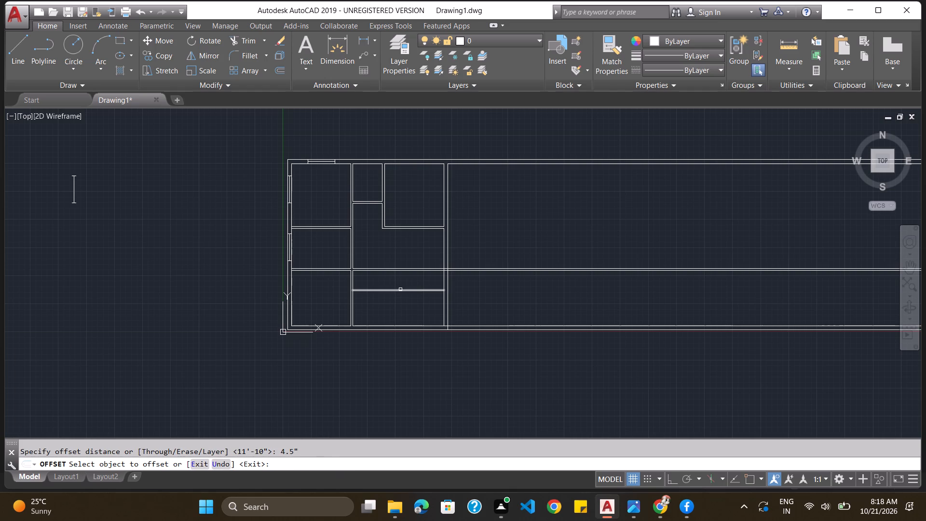
{"action": "left_click", "coordinate": [400, 289]}
{"action": "left_click", "coordinate": [402, 297]}
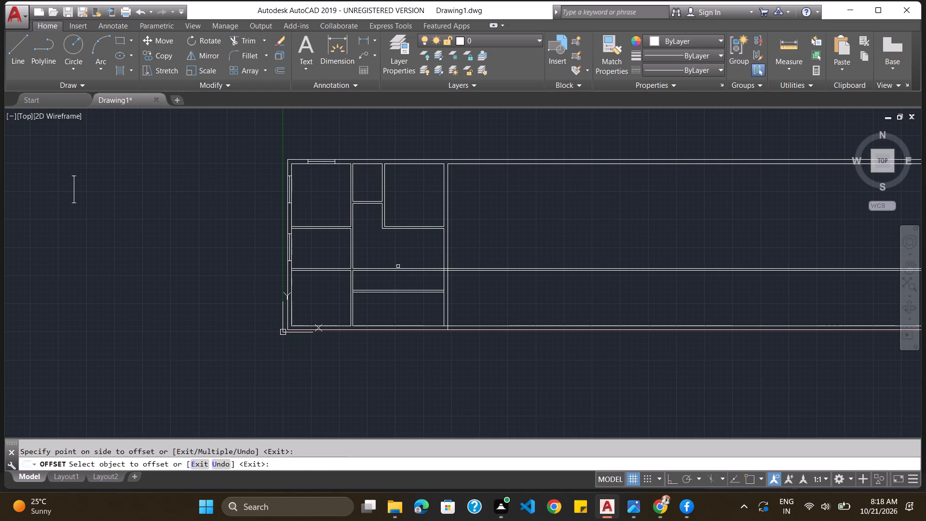
{"action": "key", "text": "Escape"}
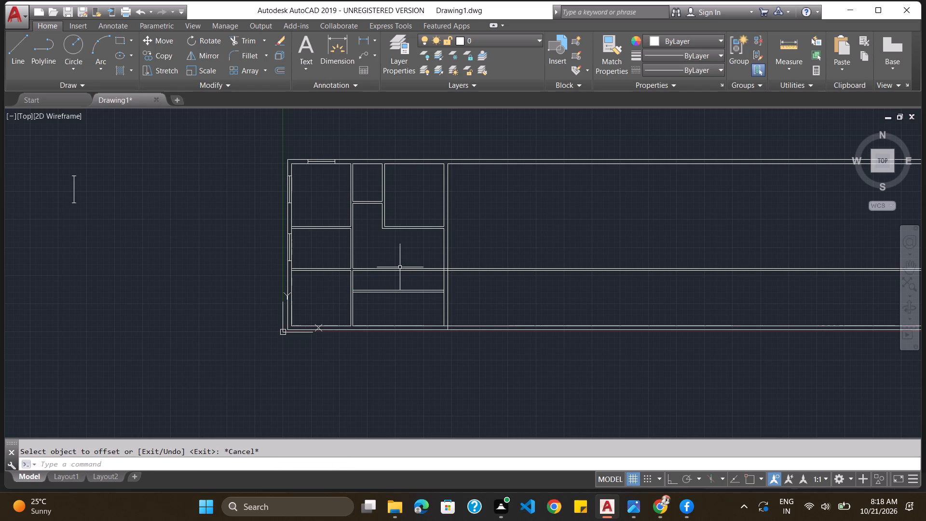
Erase the two old horizontal partition lines that run east from the central vertical partition past the east wall.
{"action": "left_click", "coordinate": [393, 269]}
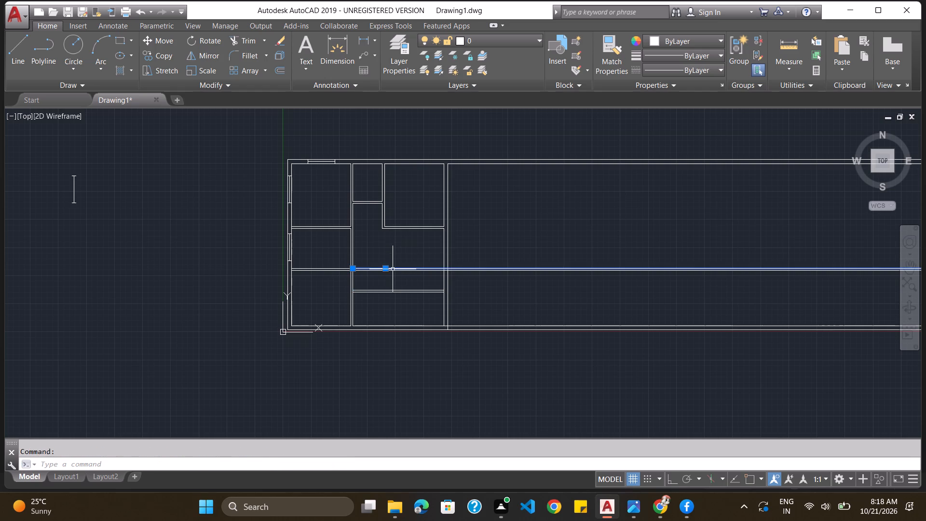
{"action": "left_click", "coordinate": [400, 271]}
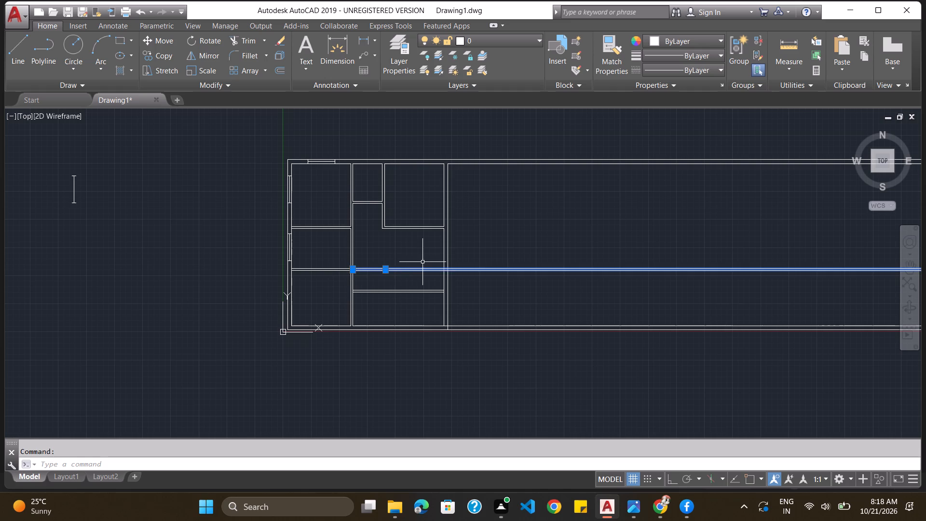
{"action": "key", "text": "Delete"}
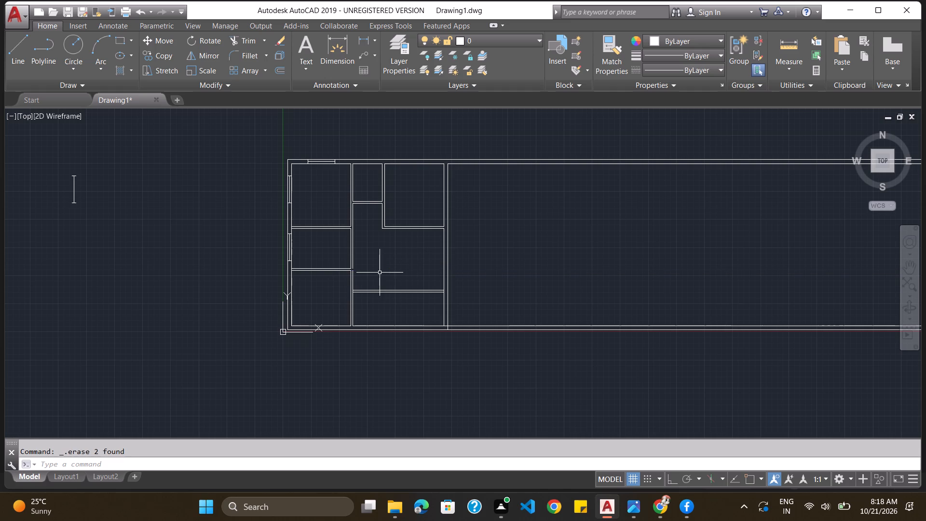
{"action": "key", "text": "Escape"}
Extend the lower east face line of the central vertical partition north to close the gap where the erased partition met it.
{"action": "type", "text": "trim"}
{"action": "key", "text": "Return"}
{"action": "key", "text": "Return"}
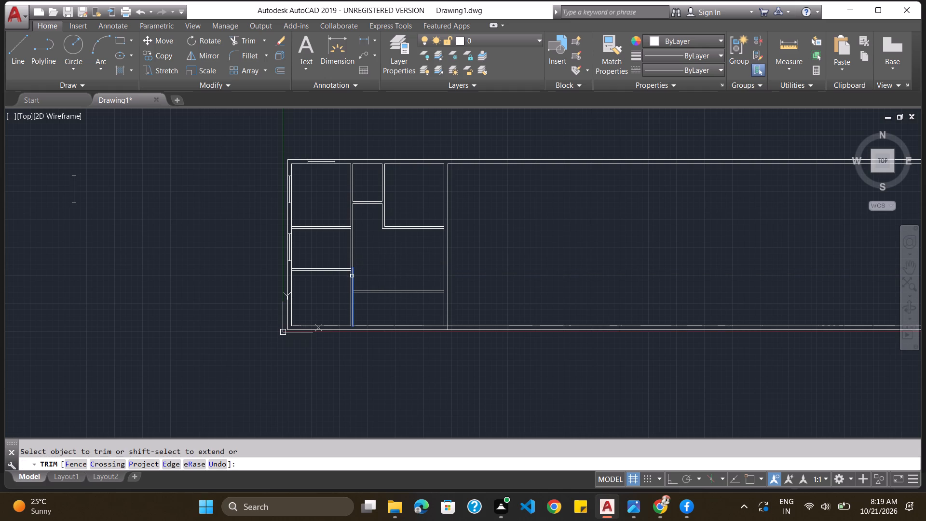
{"action": "left_click", "coordinate": [353, 274], "text": "shift"}
Trim the east wall's inner face and the central partition's east face between the two lines of the new horizontal partition.
{"action": "scroll", "coordinate": [408, 265], "scroll_direction": "up", "scroll_amount": 3}
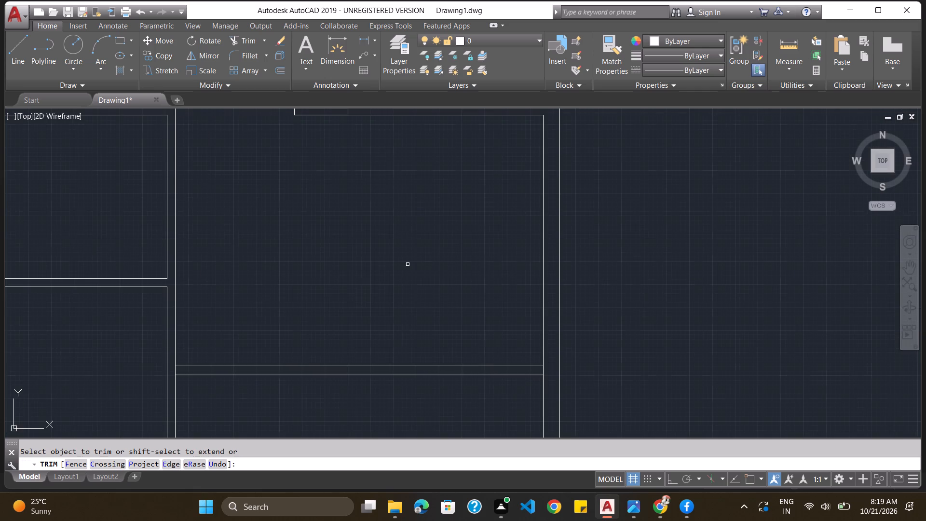
{"action": "scroll", "coordinate": [408, 264], "scroll_direction": "down", "scroll_amount": 3}
{"action": "scroll", "coordinate": [455, 295], "scroll_direction": "up", "scroll_amount": 5}
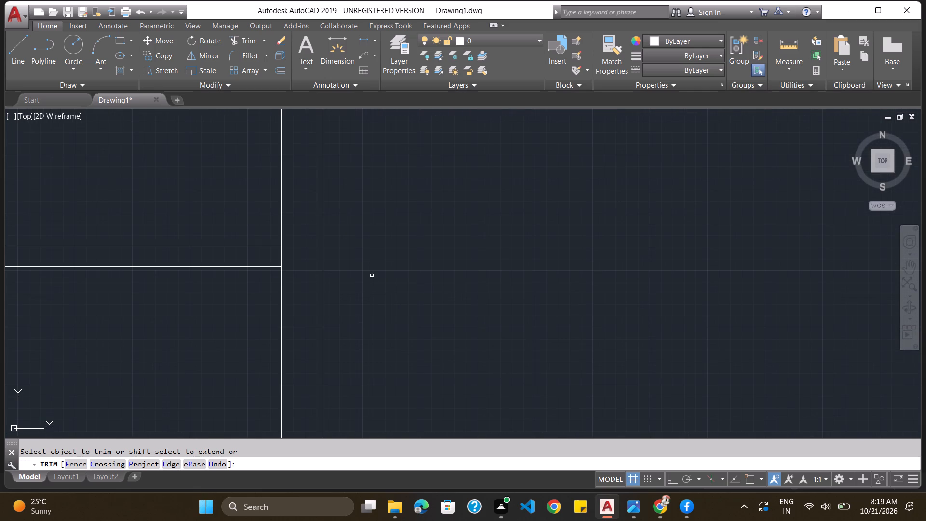
{"action": "left_click", "coordinate": [282, 260]}
{"action": "scroll", "coordinate": [282, 260], "scroll_direction": "down", "scroll_amount": 4}
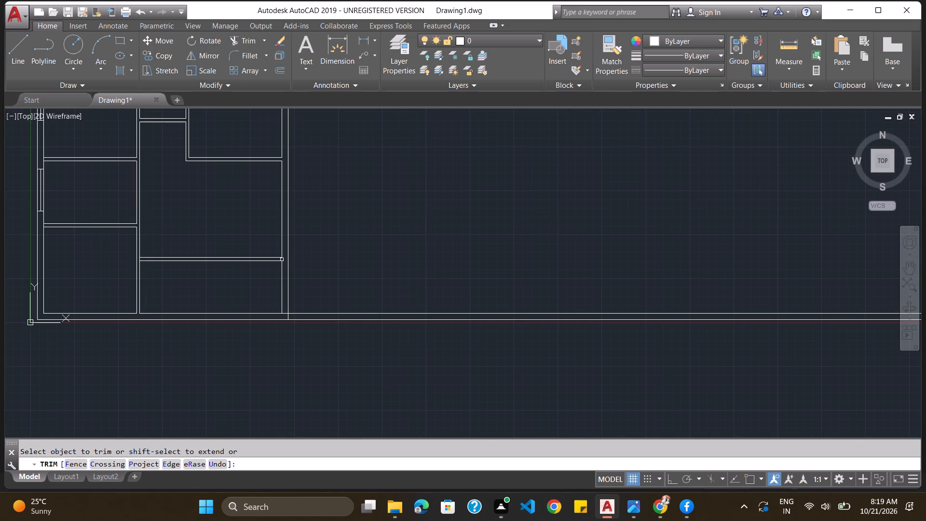
{"action": "scroll", "coordinate": [133, 263], "scroll_direction": "up", "scroll_amount": 5}
{"action": "left_click", "coordinate": [188, 229]}
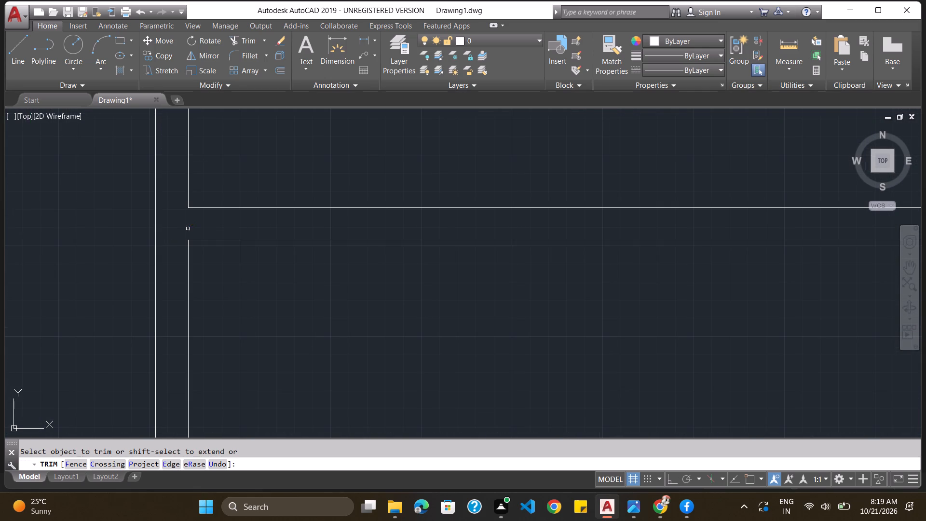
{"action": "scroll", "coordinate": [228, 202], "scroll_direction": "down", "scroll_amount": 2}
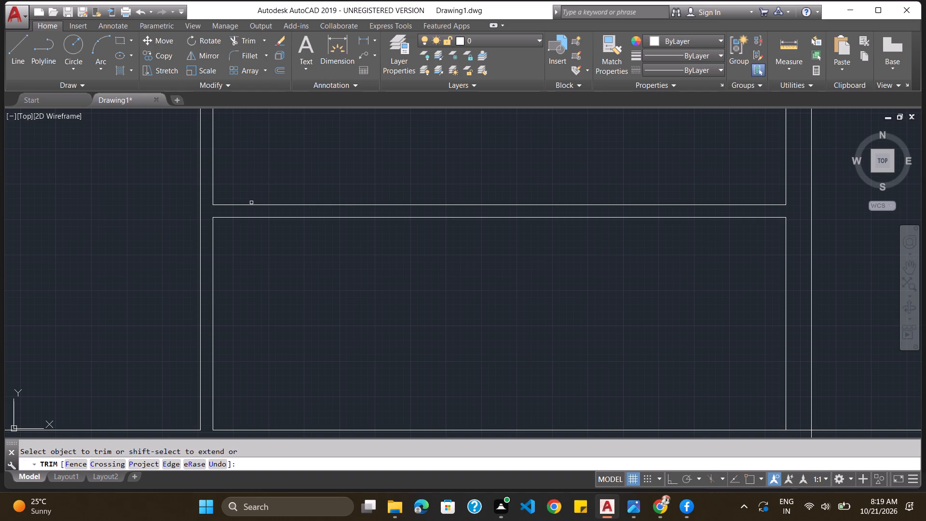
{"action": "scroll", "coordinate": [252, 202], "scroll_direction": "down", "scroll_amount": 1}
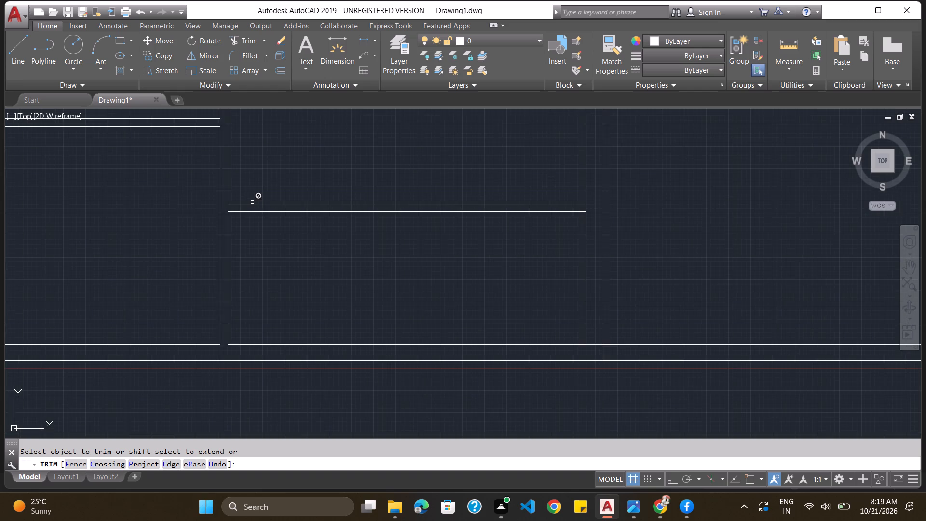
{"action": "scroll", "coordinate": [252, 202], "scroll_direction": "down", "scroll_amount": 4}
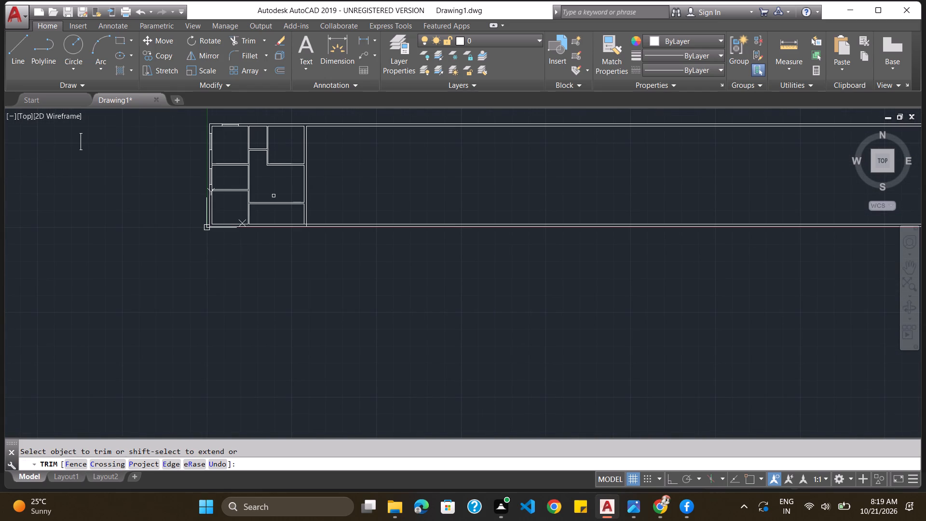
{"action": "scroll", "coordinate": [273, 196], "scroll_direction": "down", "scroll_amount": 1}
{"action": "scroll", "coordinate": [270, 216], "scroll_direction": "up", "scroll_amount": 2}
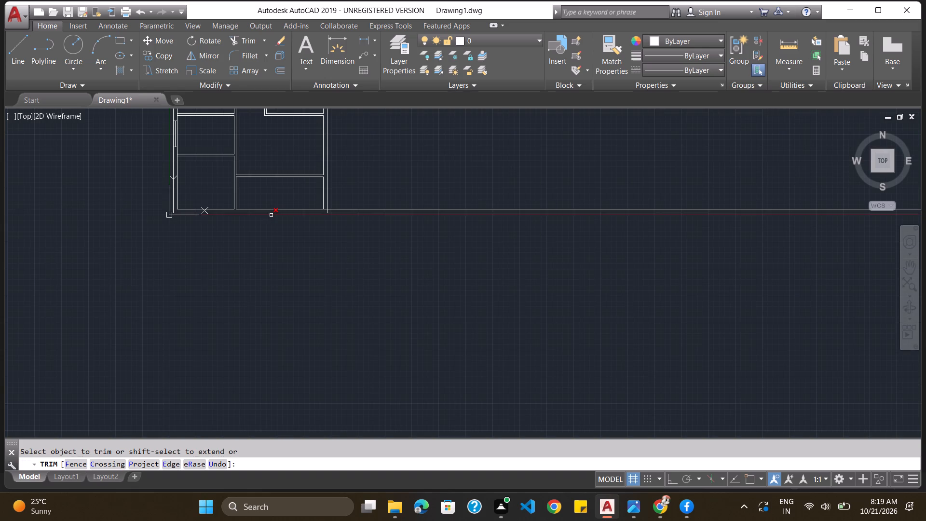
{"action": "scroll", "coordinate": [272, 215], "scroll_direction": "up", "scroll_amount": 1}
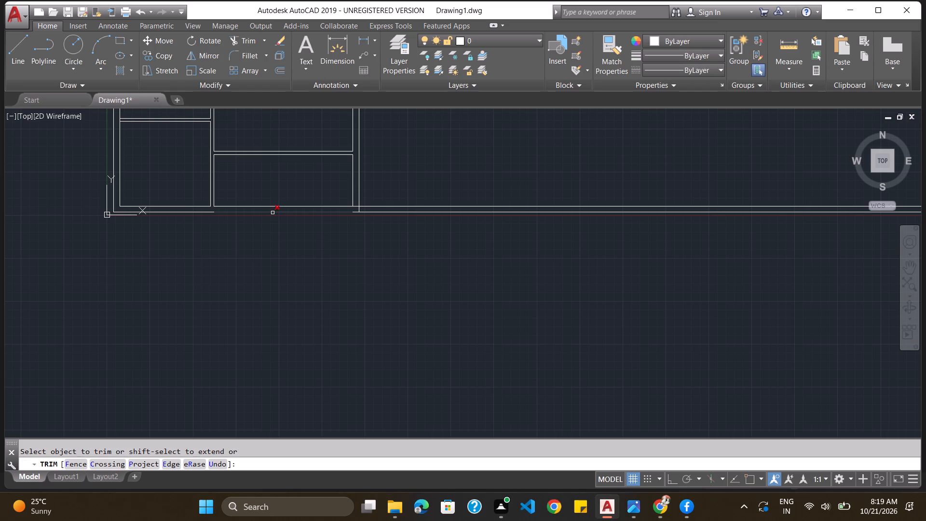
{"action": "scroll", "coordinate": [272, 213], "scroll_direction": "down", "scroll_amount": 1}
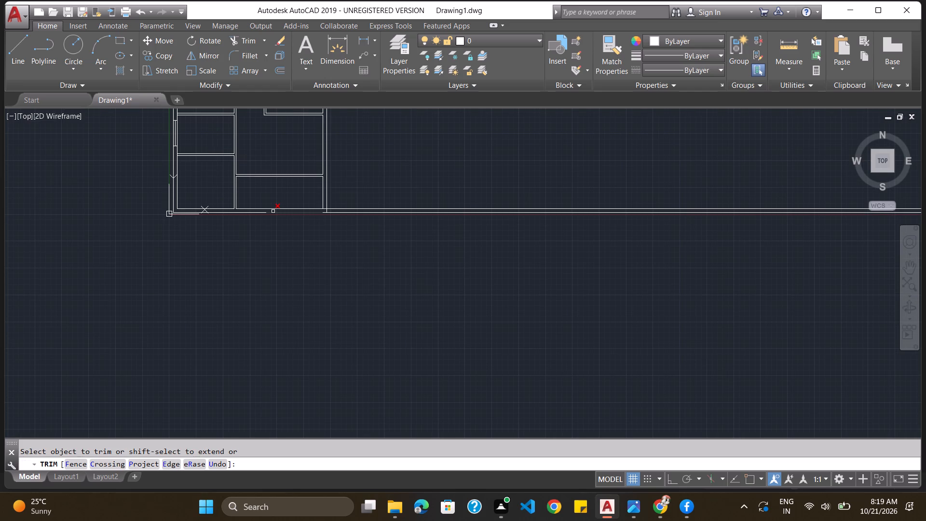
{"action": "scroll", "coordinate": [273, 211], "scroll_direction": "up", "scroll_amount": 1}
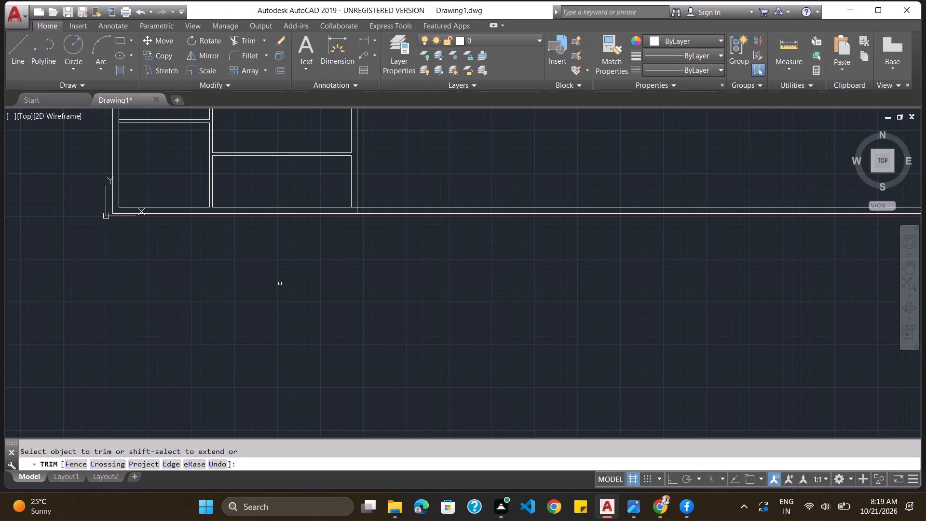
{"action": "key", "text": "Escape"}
Offset the east face of the central vertical partition 9' east, inside the southeast room below the new horizontal partition.
{"action": "left_click", "coordinate": [290, 465]}
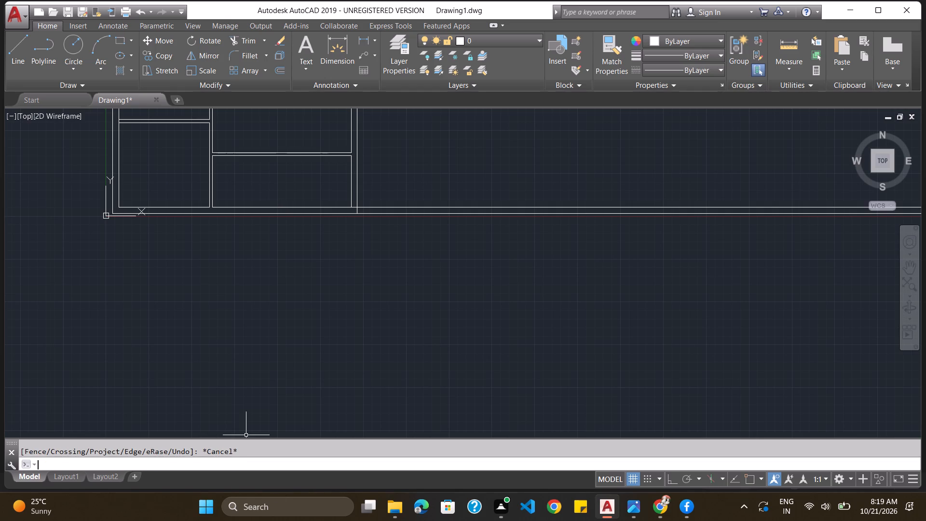
{"action": "key", "text": "o"}
{"action": "key", "text": "Return"}
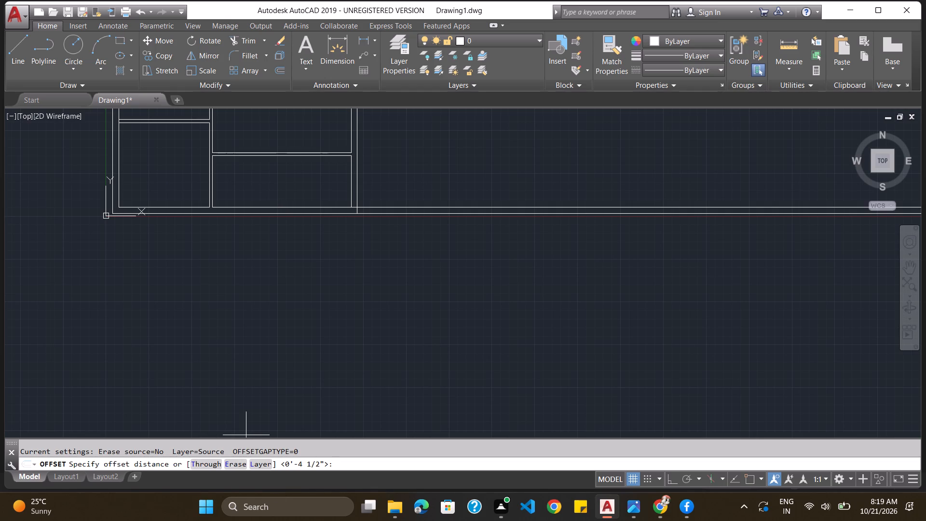
{"action": "key", "text": "9"}
{"action": "key", "text": "apostrophe"}
{"action": "key", "text": "Return"}
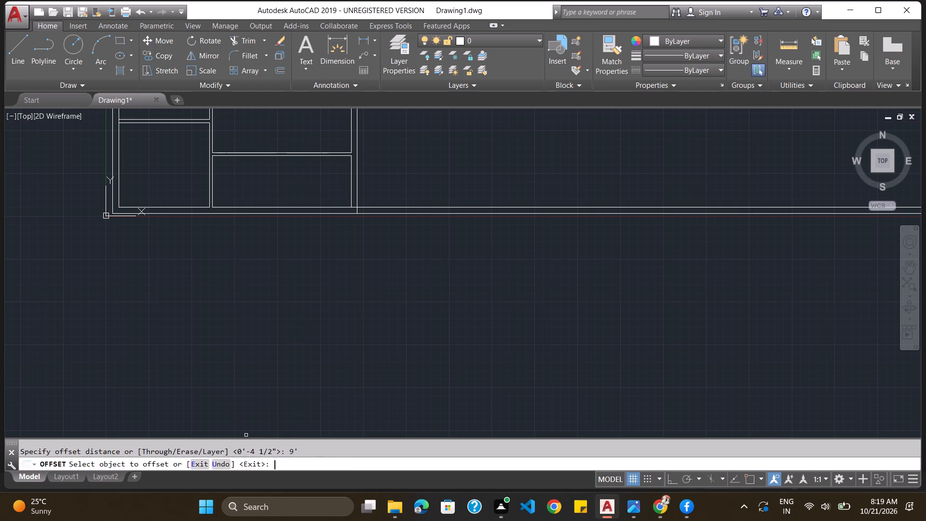
{"action": "left_click", "coordinate": [211, 184]}
{"action": "left_click", "coordinate": [293, 186]}
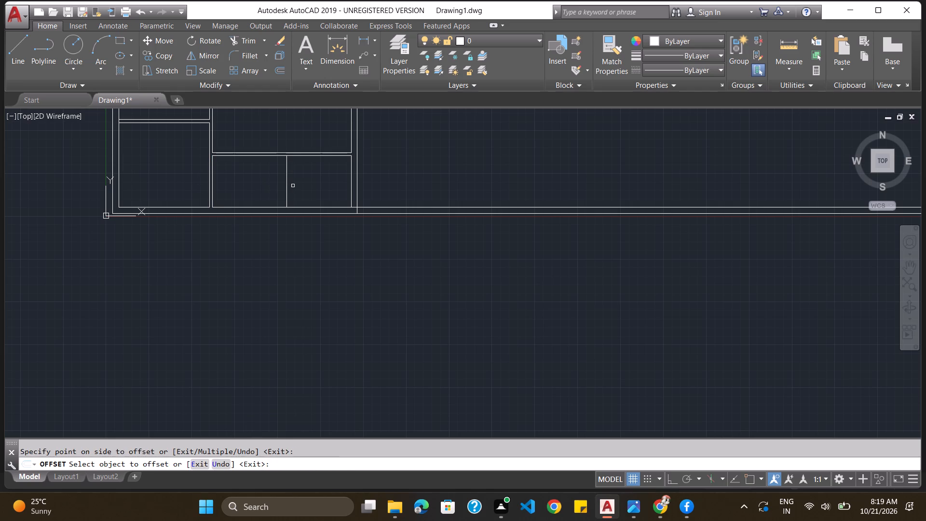
{"action": "key", "text": "Escape"}
Offset the new vertical line in the southeast room 9" east to form the second face of the partition.
{"action": "key", "text": "o"}
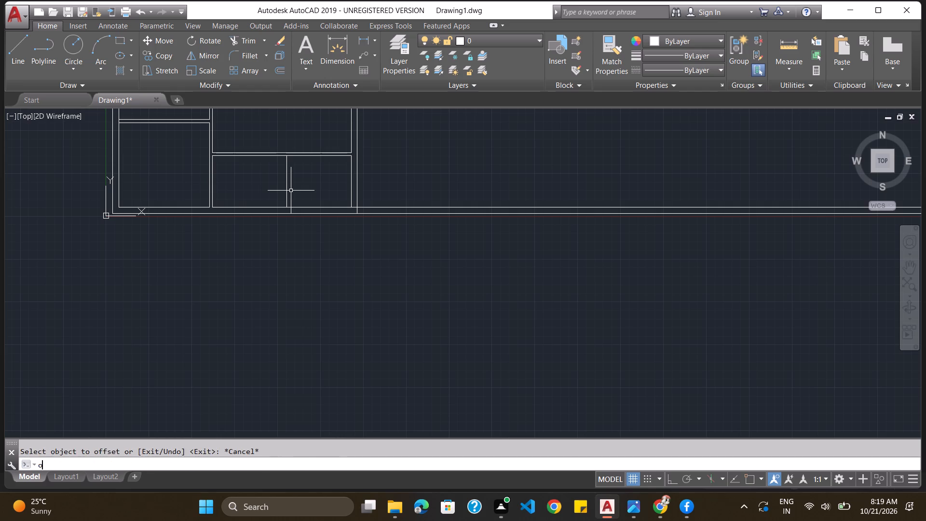
{"action": "key", "text": "Return"}
{"action": "type", "text": "4."}
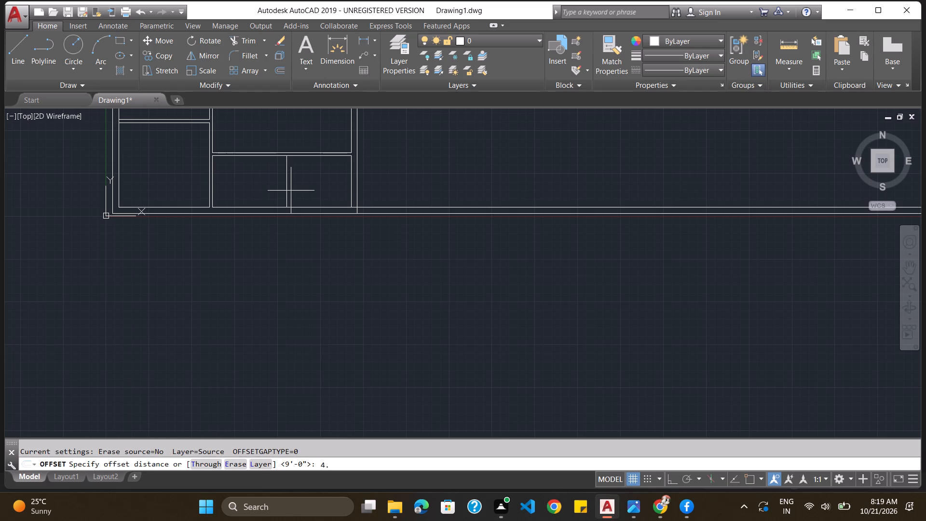
{"action": "key", "text": "BackSpace"}
{"action": "key", "text": "BackSpace"}
{"action": "type", "text": "9\""}
{"action": "key", "text": "Return"}
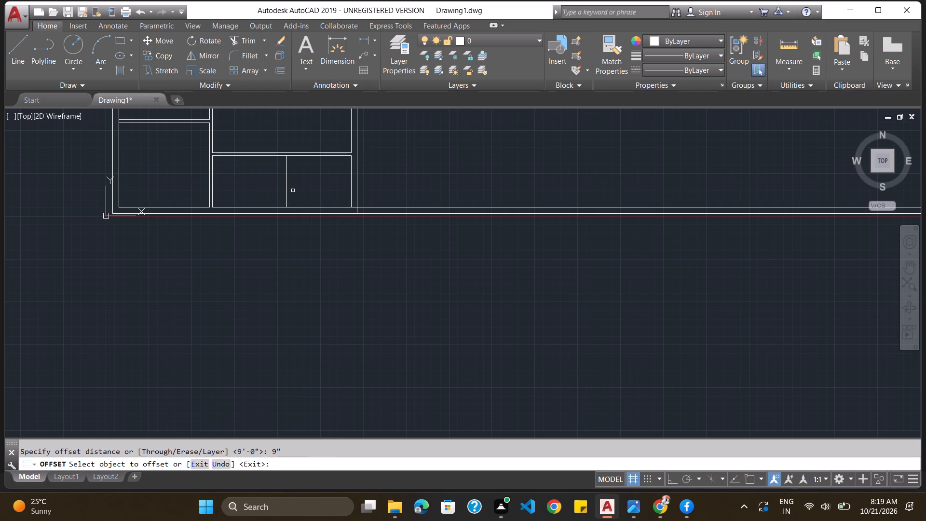
{"action": "left_click", "coordinate": [287, 189]}
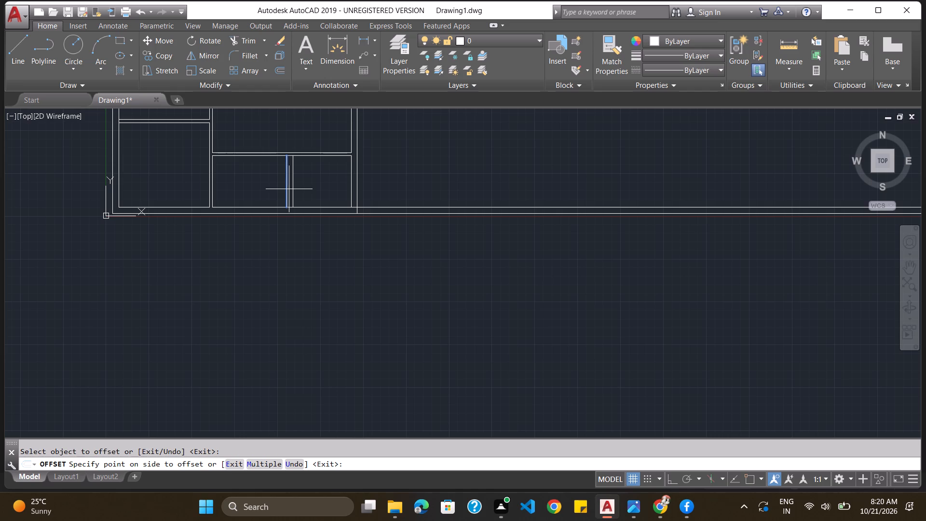
{"action": "left_click", "coordinate": [298, 188]}
{"action": "key", "text": "Escape"}
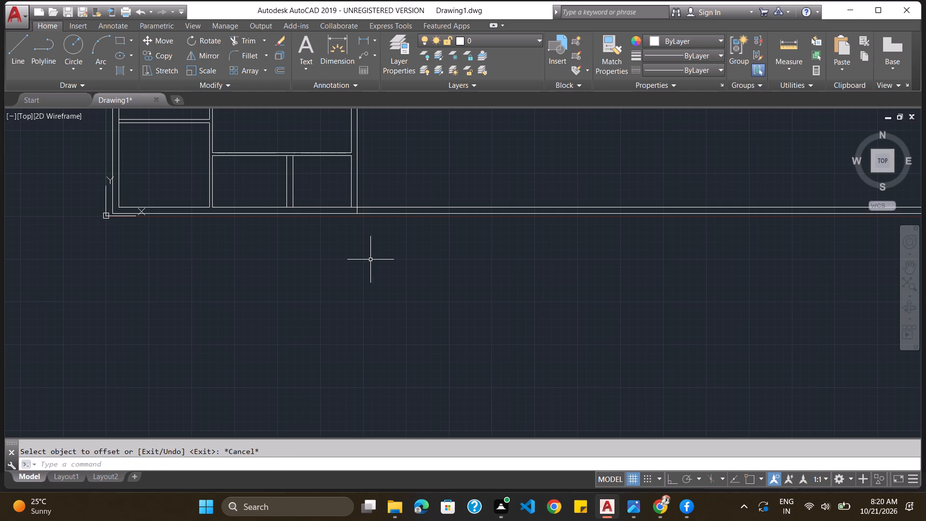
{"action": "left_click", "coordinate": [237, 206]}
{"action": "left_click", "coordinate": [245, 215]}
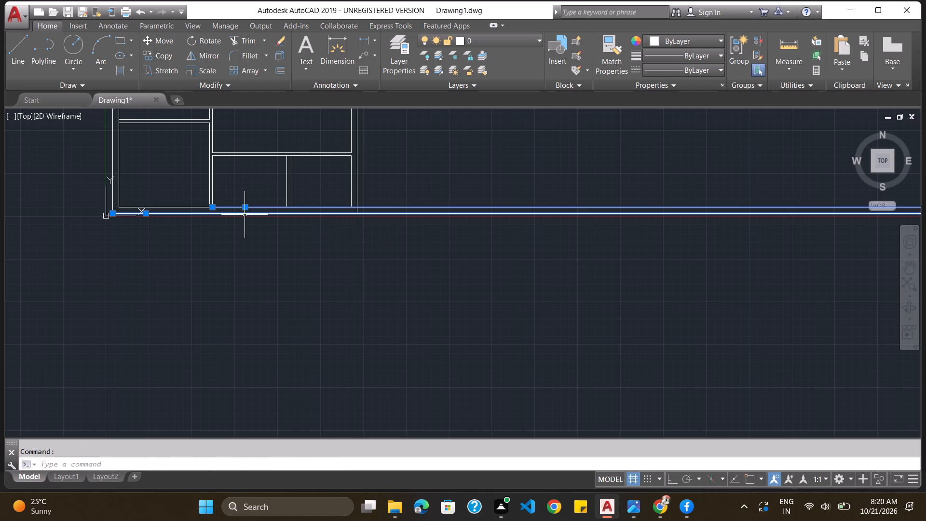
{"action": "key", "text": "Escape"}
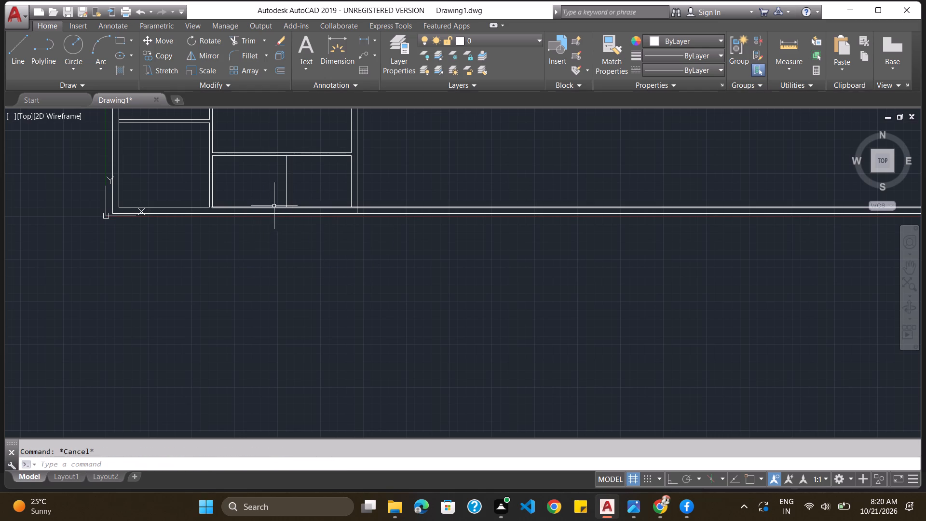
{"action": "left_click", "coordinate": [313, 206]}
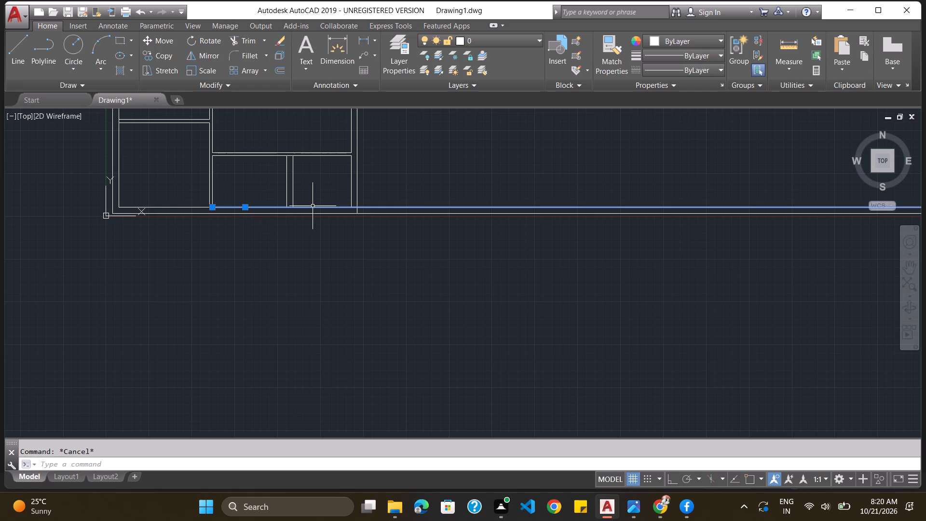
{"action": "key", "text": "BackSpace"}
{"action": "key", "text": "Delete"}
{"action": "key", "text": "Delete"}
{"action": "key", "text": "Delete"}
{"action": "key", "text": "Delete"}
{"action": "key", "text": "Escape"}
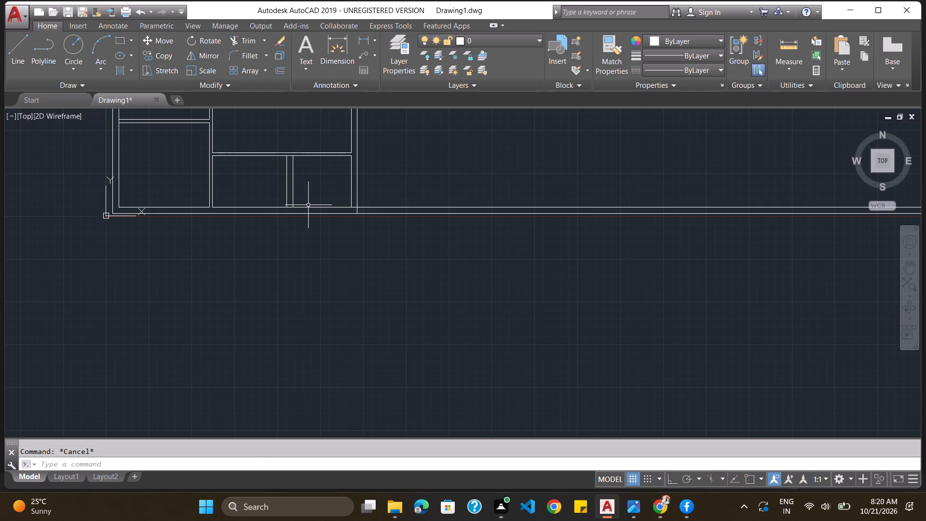
Erase the south wall's inner face line that runs east from the central vertical partition past the east wall.
{"action": "left_click", "coordinate": [313, 205]}
{"action": "left_click", "coordinate": [313, 207]}
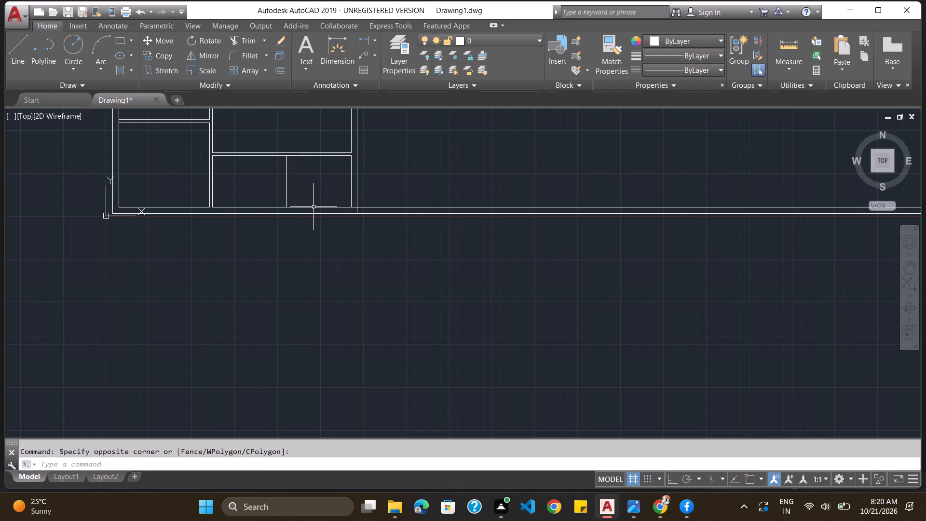
{"action": "left_click", "coordinate": [314, 207]}
{"action": "key", "text": "Delete"}
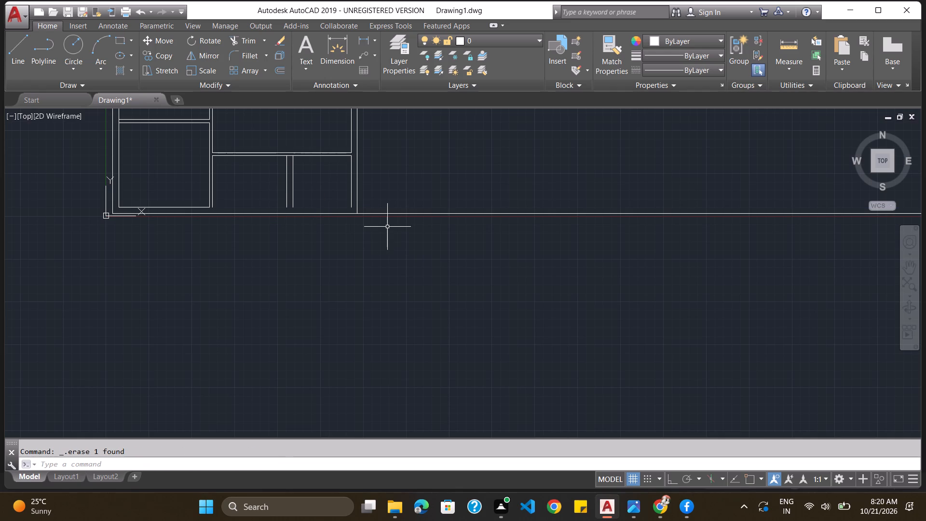
{"action": "key", "text": "Escape"}
Remove the south wall's outer line east of the central partition by trimming up to the new partition and erasing the remainder.
{"action": "type", "text": "trim"}
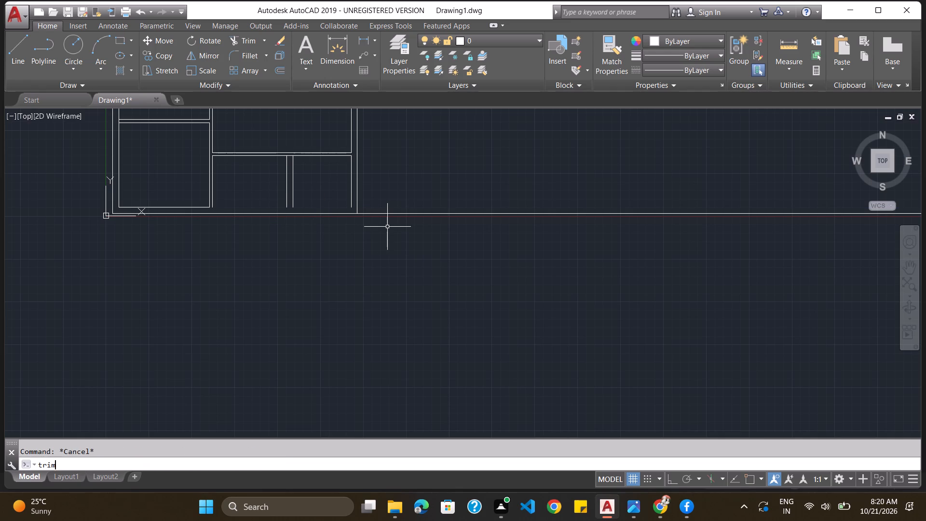
{"action": "key", "text": "Return"}
{"action": "key", "text": "Return"}
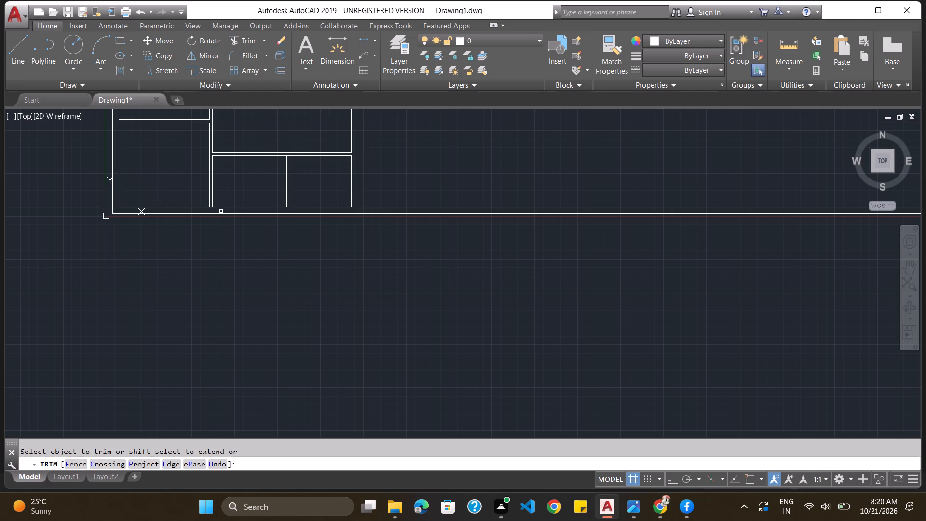
{"action": "left_click", "coordinate": [218, 214]}
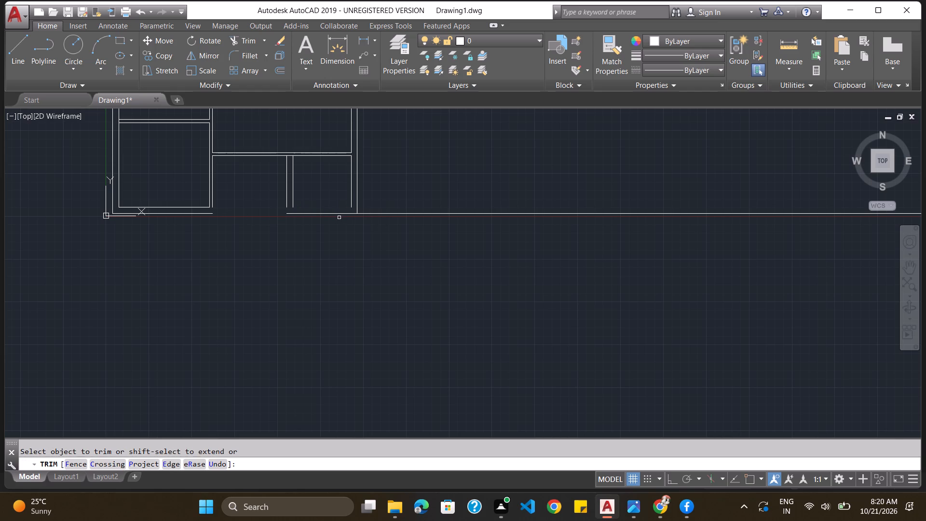
{"action": "key", "text": "Escape"}
{"action": "left_click", "coordinate": [332, 213]}
{"action": "key", "text": "Delete"}
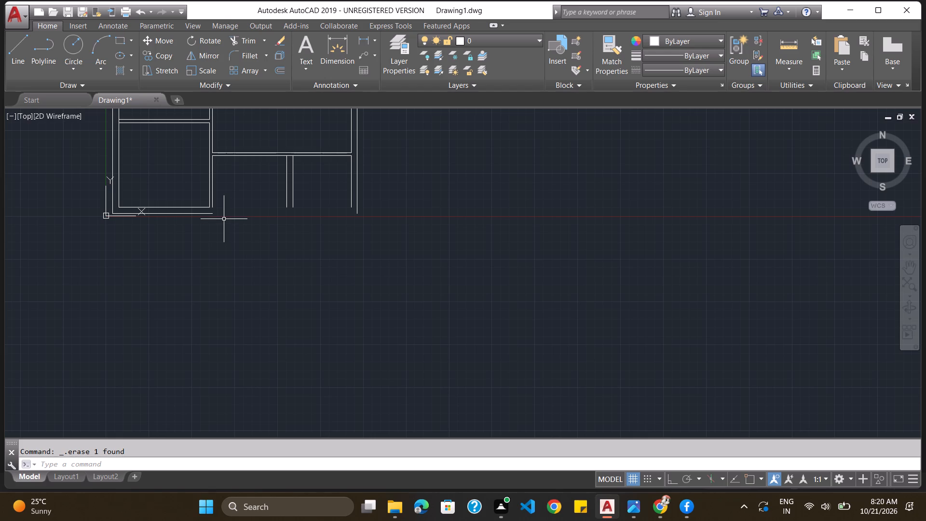
{"action": "key", "text": "Escape"}
Extend the south wall's outer line east from the central partition to the outer face of the east wall.
{"action": "type", "text": "trim"}
{"action": "key", "text": "Return"}
{"action": "key", "text": "Return"}
{"action": "left_click", "coordinate": [211, 214], "text": "shift"}
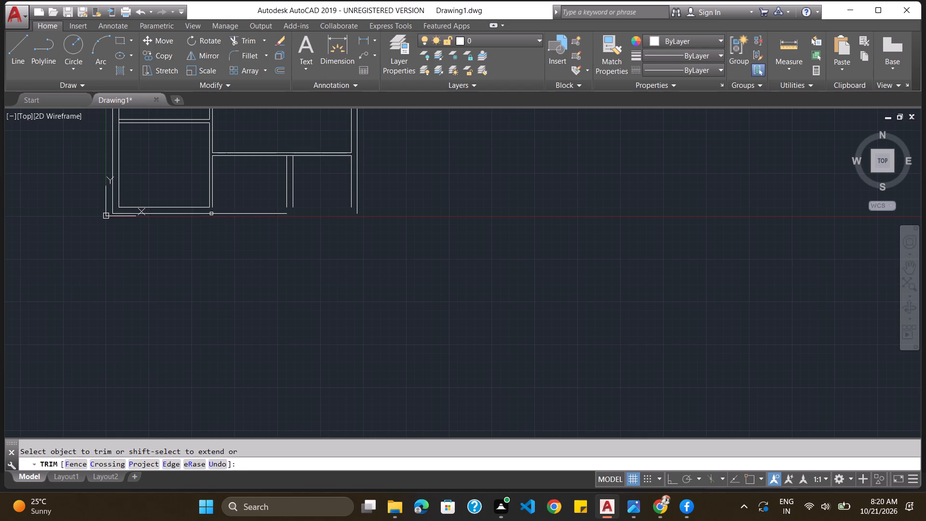
{"action": "left_click", "coordinate": [241, 215], "text": "shift"}
{"action": "left_click", "coordinate": [272, 216], "text": "shift"}
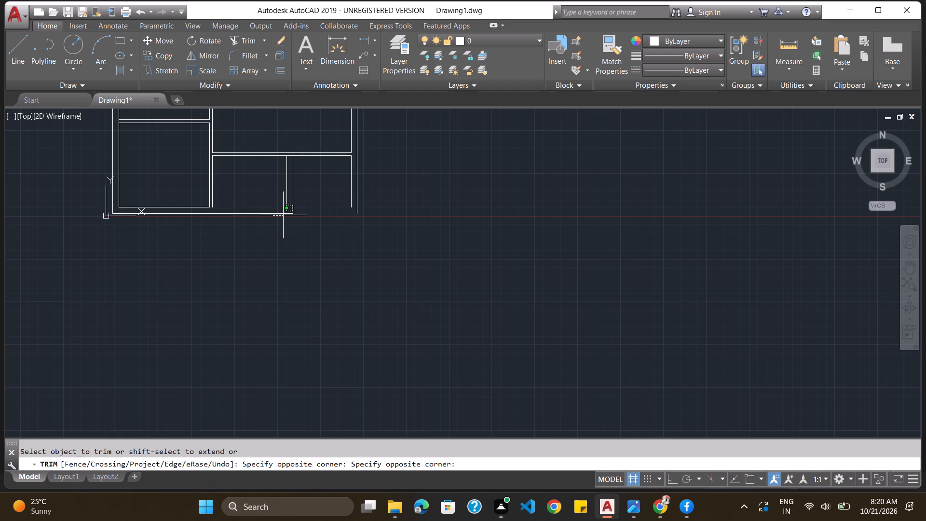
{"action": "left_click", "coordinate": [286, 213], "text": "shift"}
{"action": "left_click", "coordinate": [297, 213], "text": "shift"}
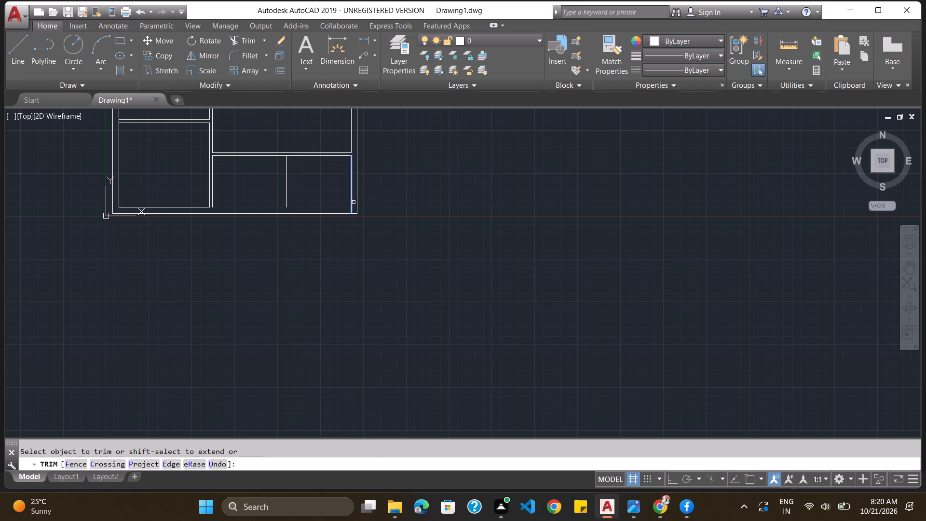
Extend the east wall's inner face, both new partition faces and the central partition's east face south to the outer wall line.
{"action": "left_click", "coordinate": [352, 202], "text": "shift"}
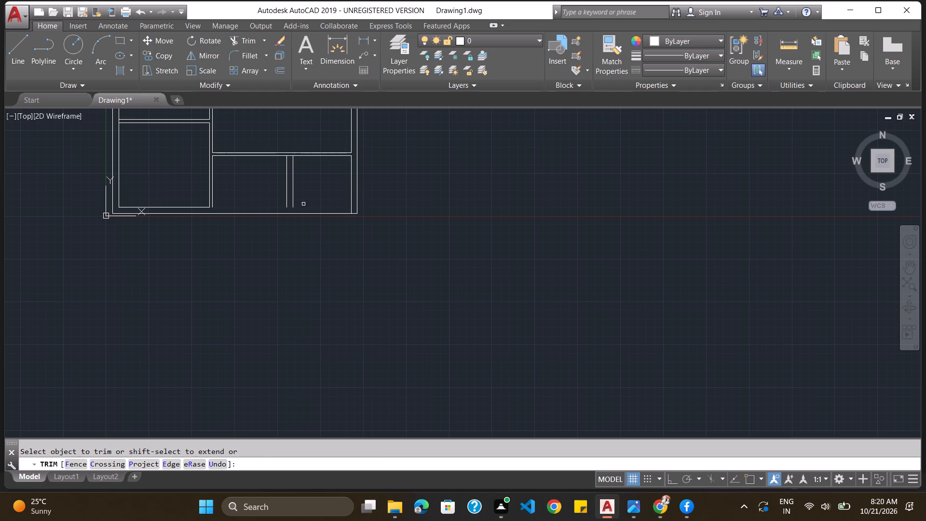
{"action": "left_click", "coordinate": [292, 203], "text": "shift"}
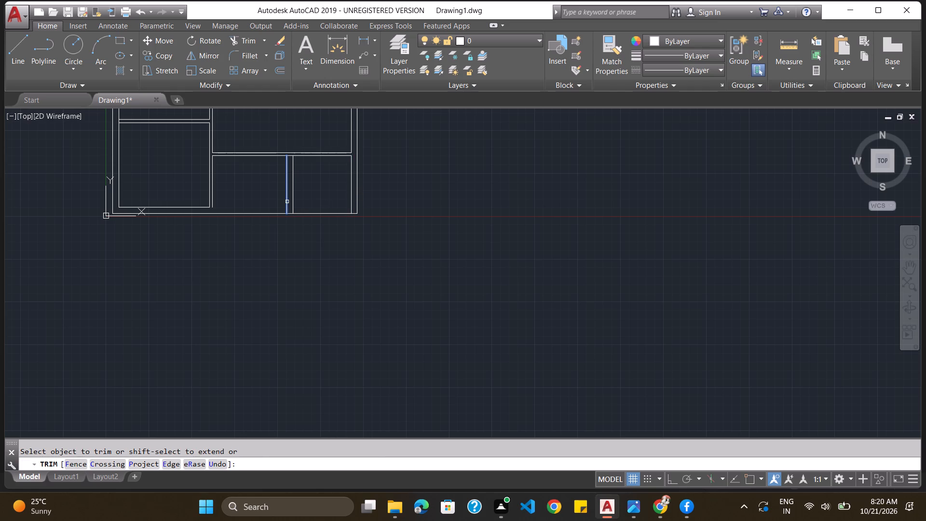
{"action": "left_click", "coordinate": [287, 202], "text": "shift"}
{"action": "left_click", "coordinate": [212, 201], "text": "shift"}
Clear the north wall lines overrunning east of the house by trimming them at the east wall and erasing the leftover line.
{"action": "scroll", "coordinate": [267, 233], "scroll_direction": "down", "scroll_amount": 3}
{"action": "scroll", "coordinate": [265, 205], "scroll_direction": "up", "scroll_amount": 2}
{"action": "scroll", "coordinate": [265, 205], "scroll_direction": "down", "scroll_amount": 3}
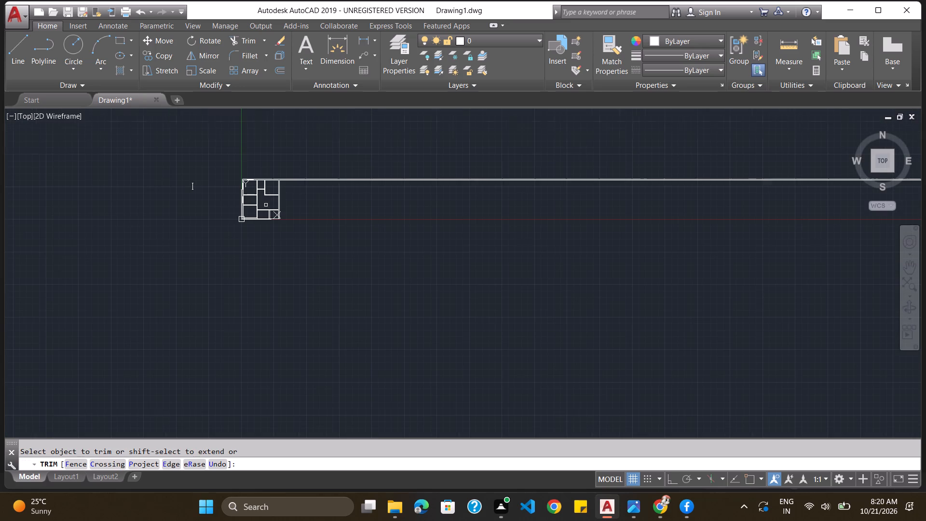
{"action": "left_click_drag", "start_coordinate": [306, 168], "coordinate": [307, 196]}
{"action": "left_click", "coordinate": [309, 191]}
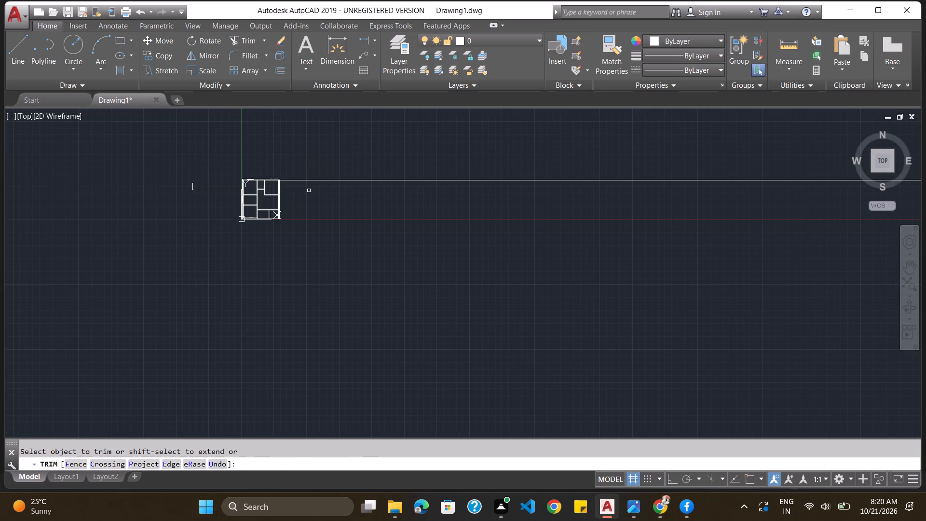
{"action": "left_click", "coordinate": [310, 180]}
{"action": "key", "text": "Escape"}
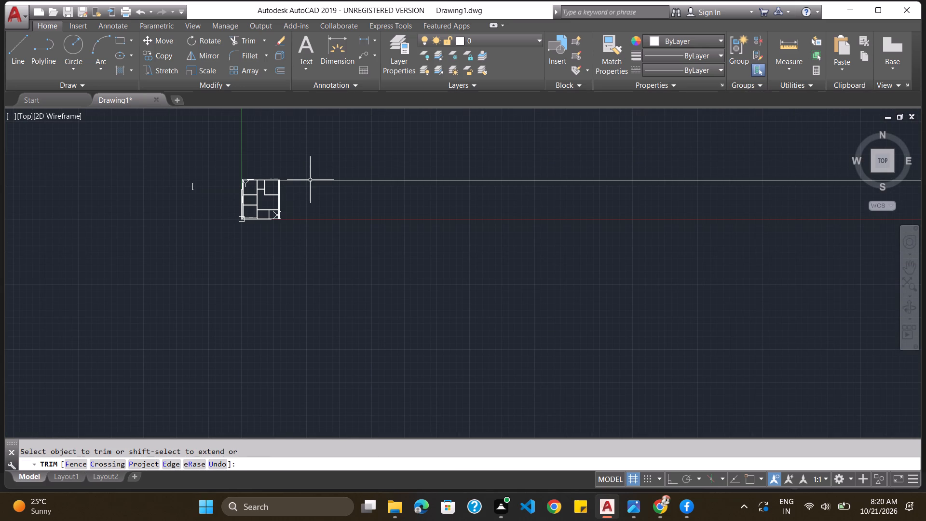
{"action": "left_click", "coordinate": [310, 180]}
{"action": "key", "text": "Delete"}
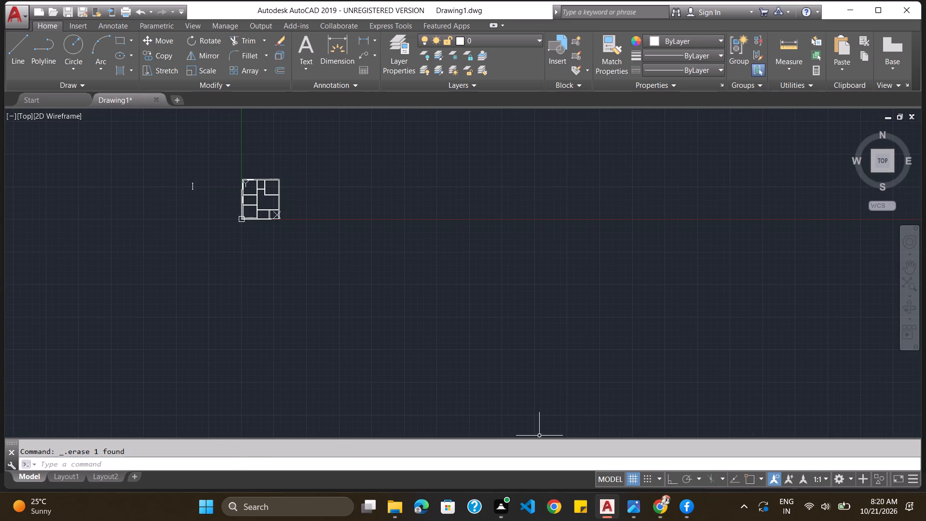
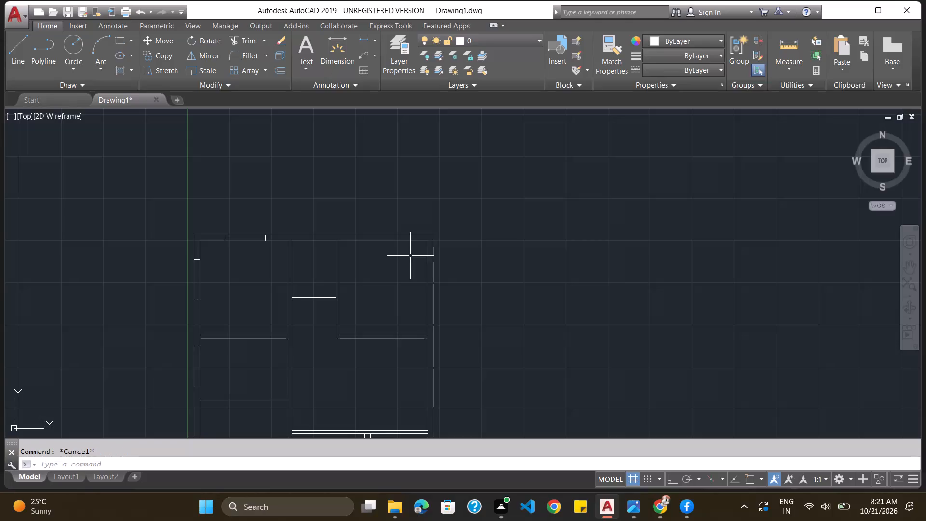
Extend the east wall's outer face north to meet the north wall's outer line.
{"action": "type", "text": "trim"}
{"action": "key", "text": "Return"}
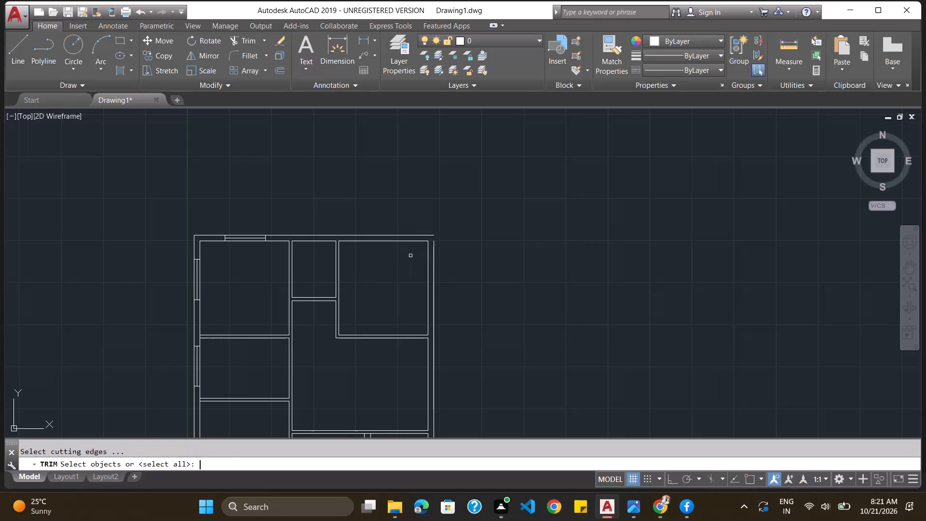
{"action": "key", "text": "Return"}
{"action": "left_click", "coordinate": [434, 247], "text": "shift"}
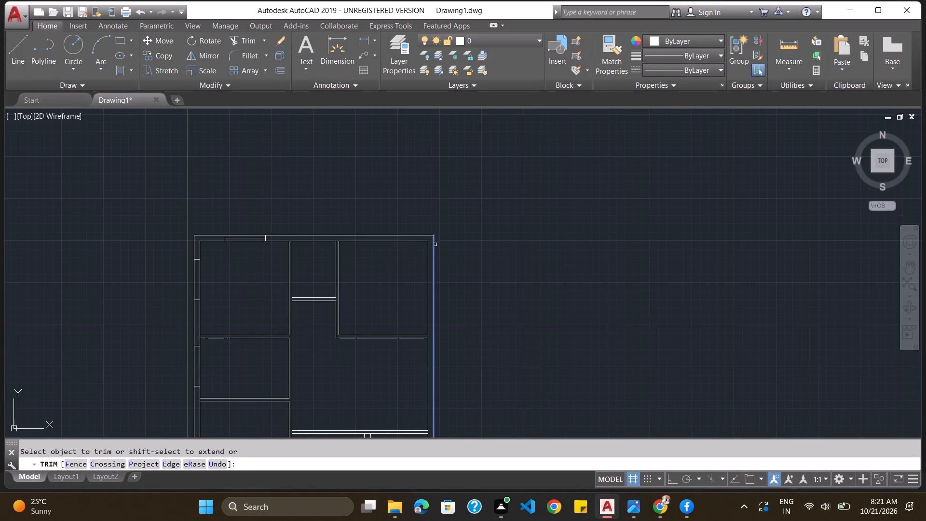
{"action": "left_click", "coordinate": [435, 243], "text": "shift"}
Trim away both east wall faces below the lower horizontal partition and the south wall line east of the short vertical partition.
{"action": "scroll", "coordinate": [310, 273], "scroll_direction": "down", "scroll_amount": 2}
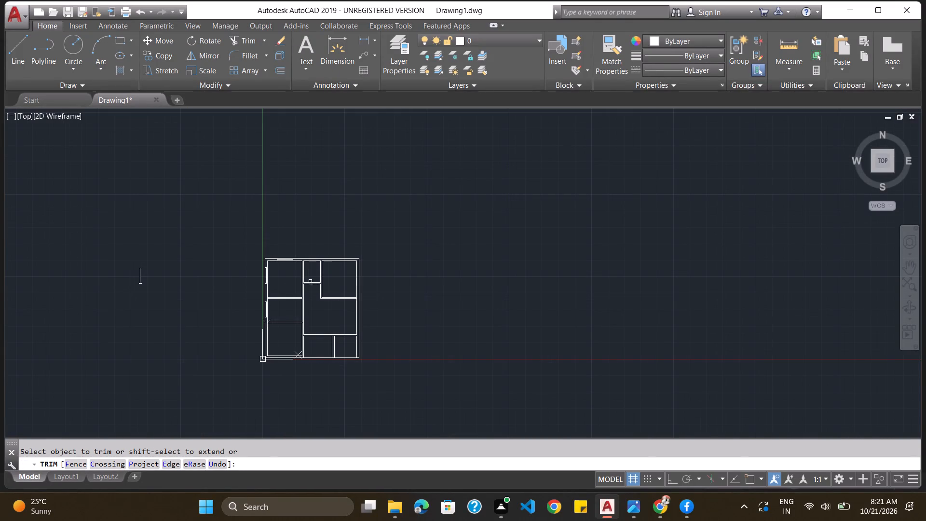
{"action": "scroll", "coordinate": [294, 365], "scroll_direction": "up", "scroll_amount": 2}
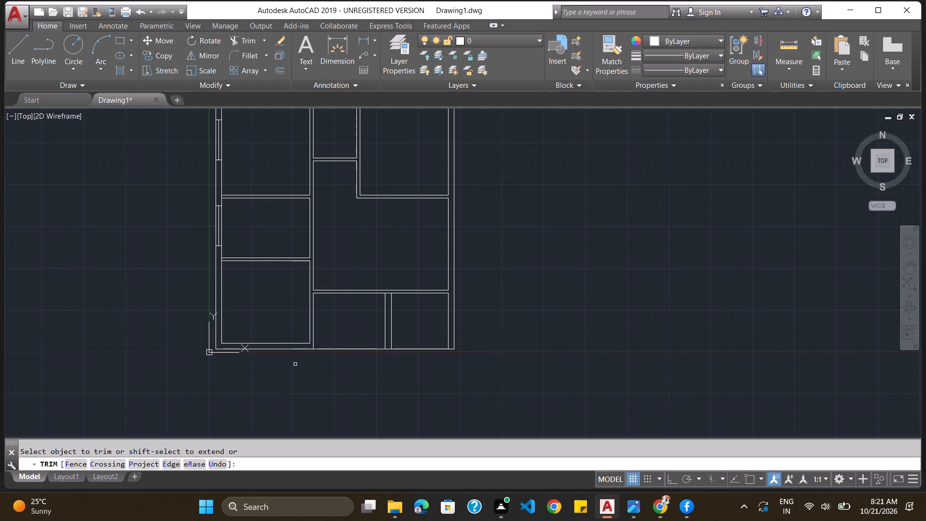
{"action": "scroll", "coordinate": [295, 364], "scroll_direction": "up", "scroll_amount": 1}
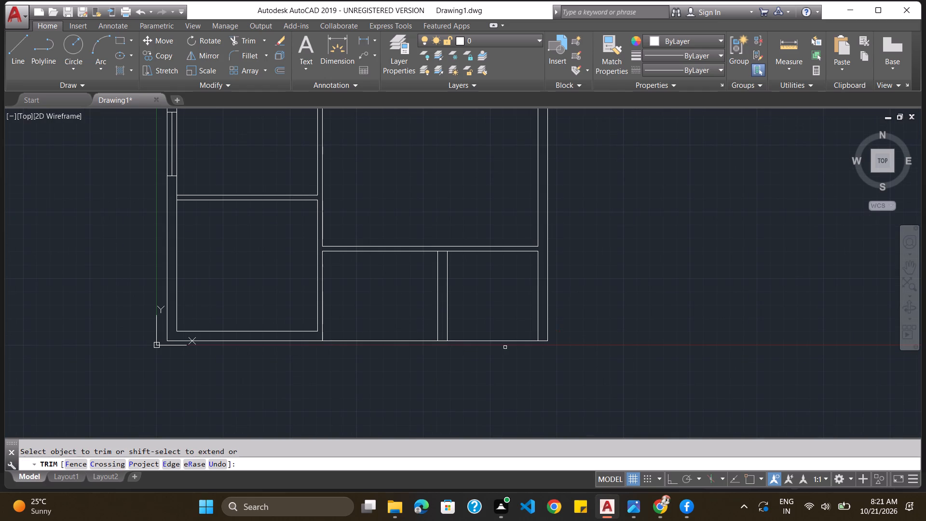
{"action": "left_click", "coordinate": [539, 315]}
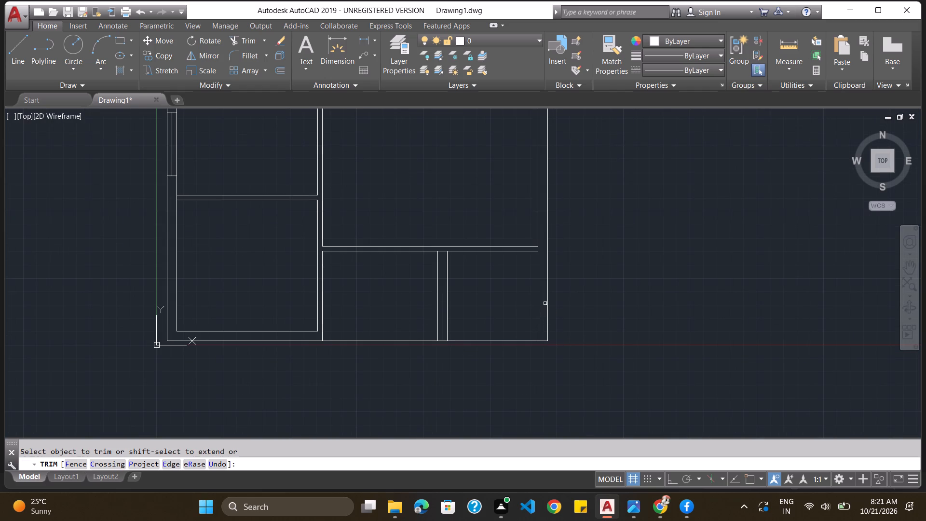
{"action": "left_click", "coordinate": [547, 302]}
{"action": "left_click", "coordinate": [547, 332]}
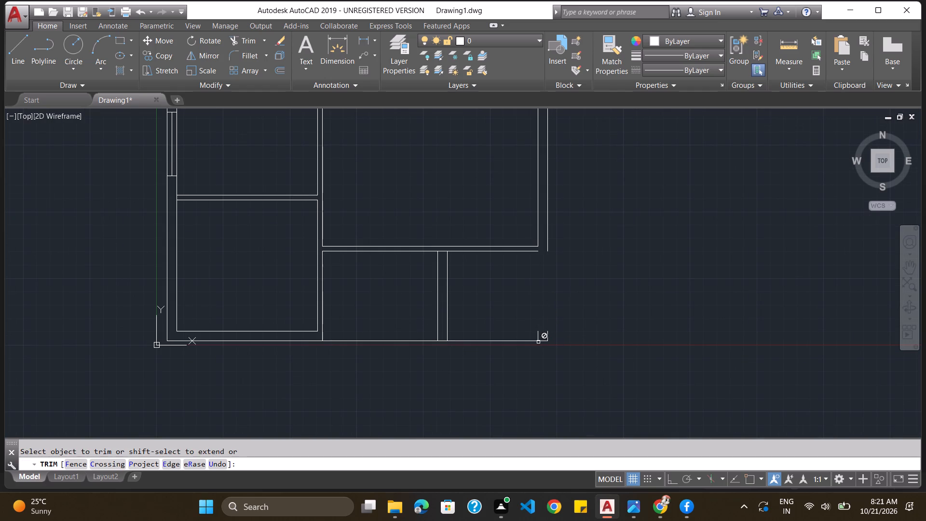
{"action": "left_click", "coordinate": [544, 341]}
{"action": "left_click", "coordinate": [528, 341]}
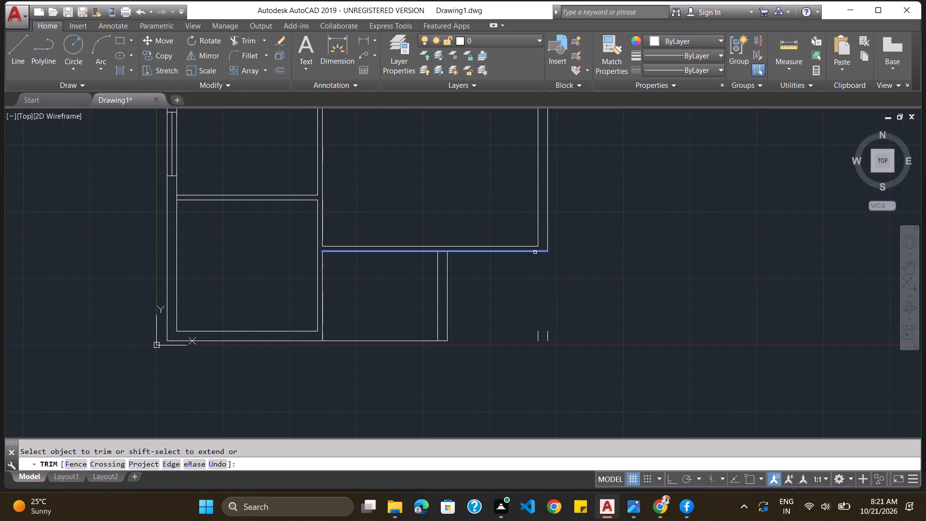
Extend the lower horizontal partition's south face east to the outer face of the east wall.
{"action": "left_click", "coordinate": [535, 252], "text": "shift"}
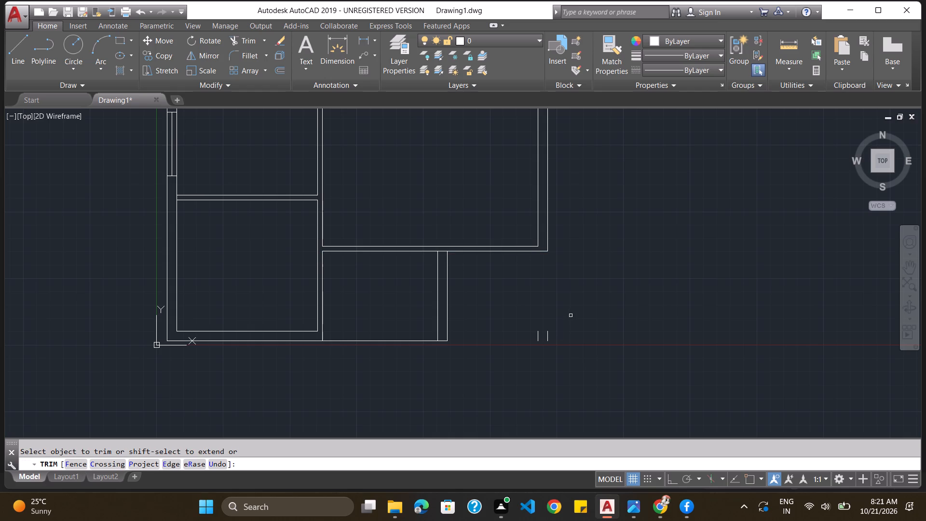
{"action": "key", "text": "Escape"}
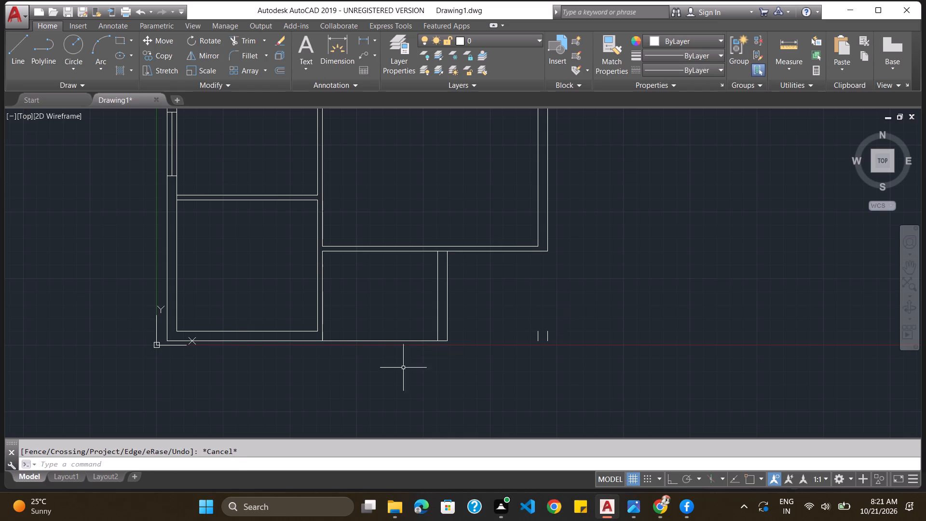
Offset the south wall's outer line 9" to the south.
{"action": "left_click", "coordinate": [407, 465]}
{"action": "key", "text": "o"}
{"action": "key", "text": "Return"}
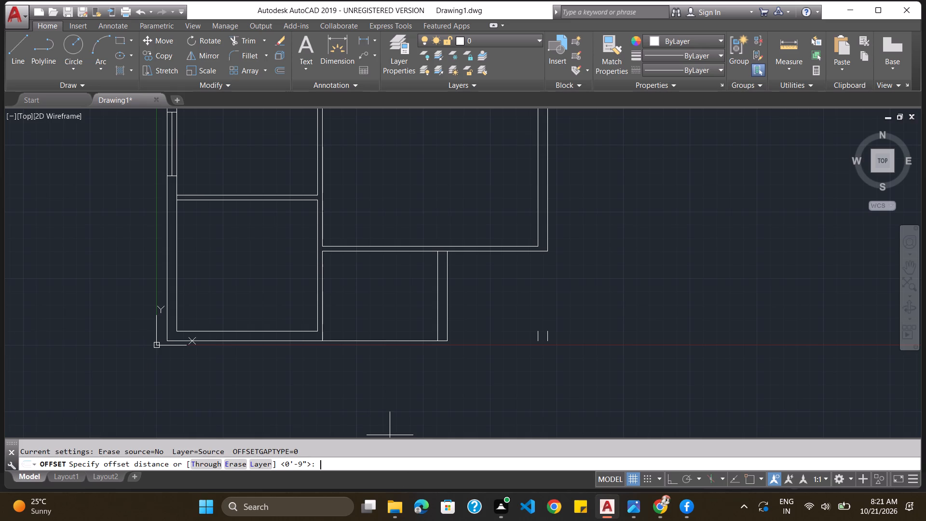
{"action": "key", "text": "9"}
{"action": "key", "text": "shift+quotedbl"}
{"action": "key", "text": "Return"}
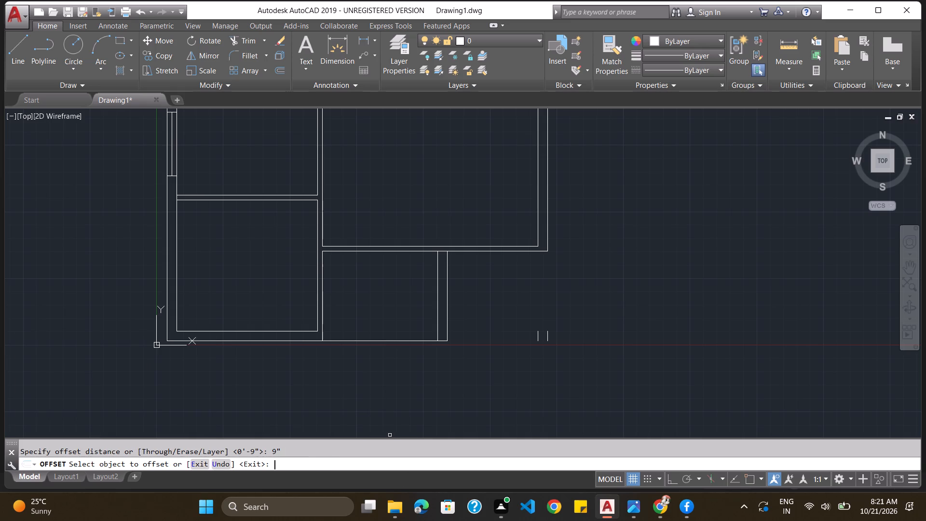
{"action": "left_click", "coordinate": [368, 341]}
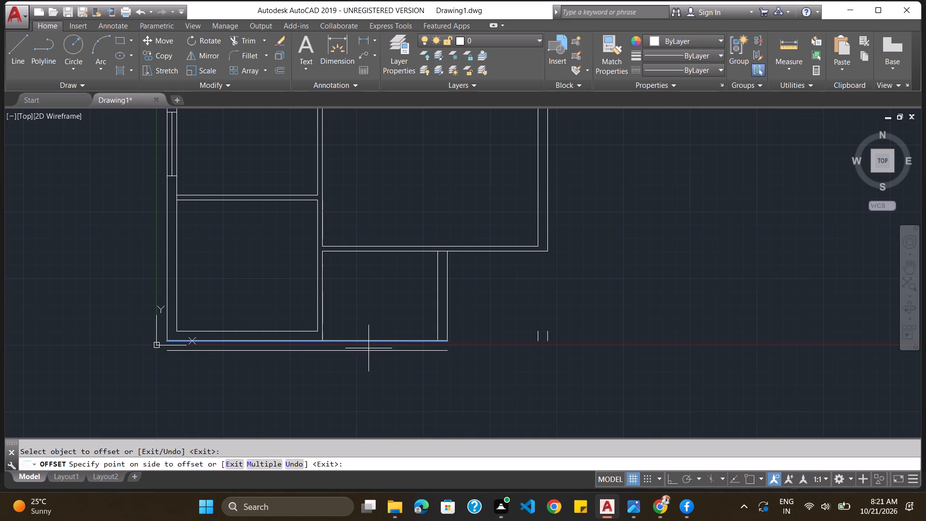
{"action": "left_click", "coordinate": [368, 351]}
{"action": "key", "text": "Escape"}
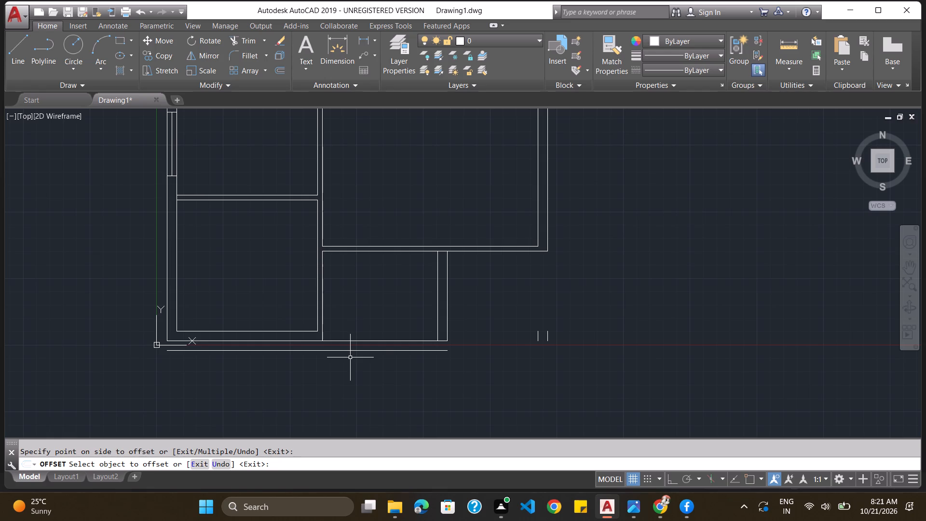
Extend the small southern room's west line and outer east line to the offset line, and trim the old south line within its east wall.
{"action": "type", "text": "trim"}
{"action": "key", "text": "Return"}
{"action": "key", "text": "Return"}
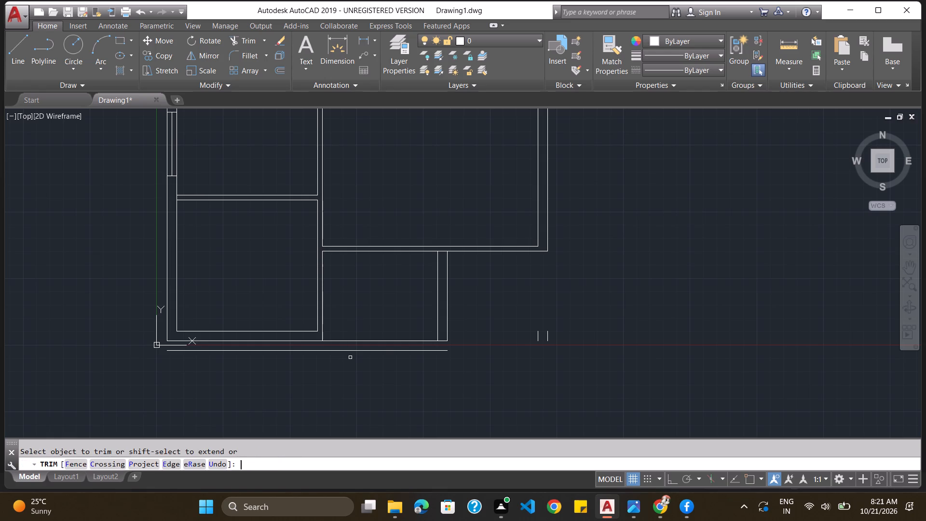
{"action": "left_click", "coordinate": [323, 330], "text": "shift"}
{"action": "left_click", "coordinate": [449, 329], "text": "shift"}
{"action": "left_click", "coordinate": [441, 341]}
Trim off the offset south line west of the central partition's east face.
{"action": "left_click", "coordinate": [170, 351]}
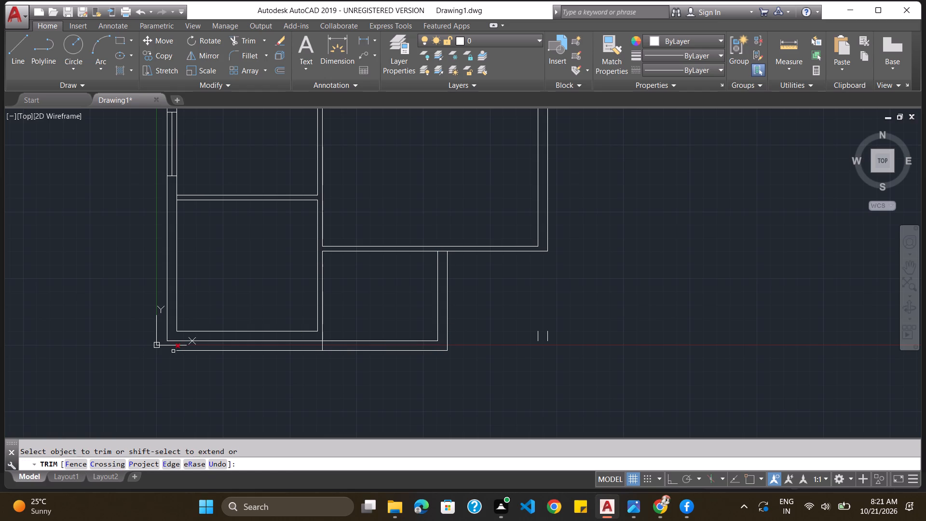
{"action": "left_click", "coordinate": [176, 351]}
{"action": "left_click", "coordinate": [184, 351]}
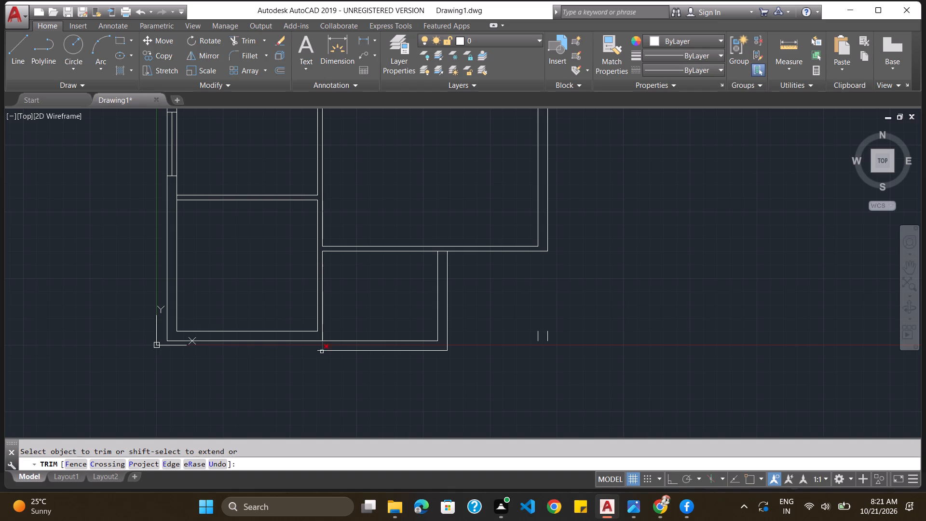
{"action": "left_click", "coordinate": [318, 350]}
Erase the two leftover east wall stubs southeast of the house.
{"action": "scroll", "coordinate": [318, 350], "scroll_direction": "up", "scroll_amount": 2}
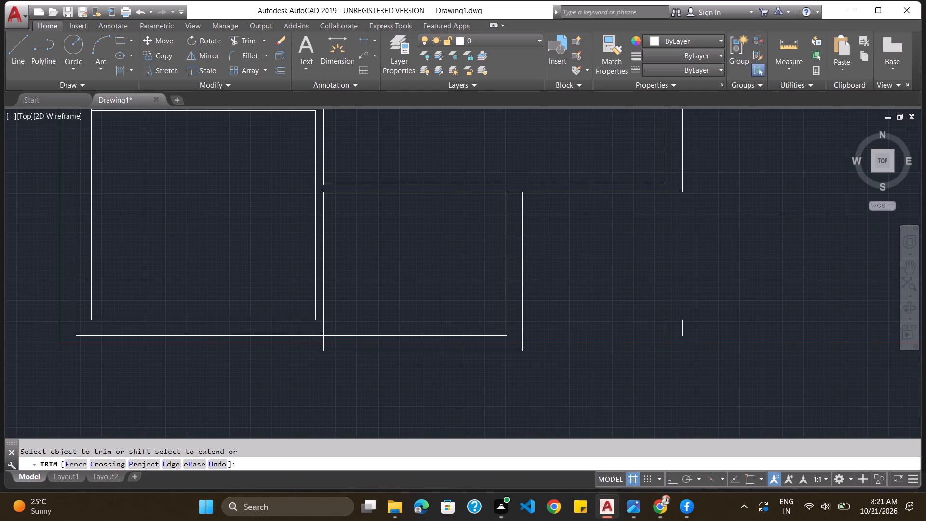
{"action": "scroll", "coordinate": [318, 350], "scroll_direction": "down", "scroll_amount": 1}
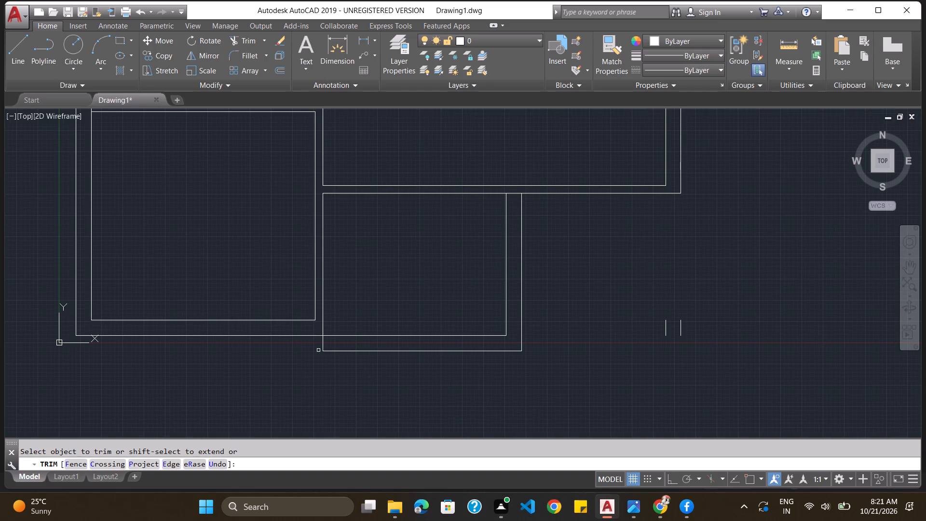
{"action": "scroll", "coordinate": [318, 350], "scroll_direction": "down", "scroll_amount": 1}
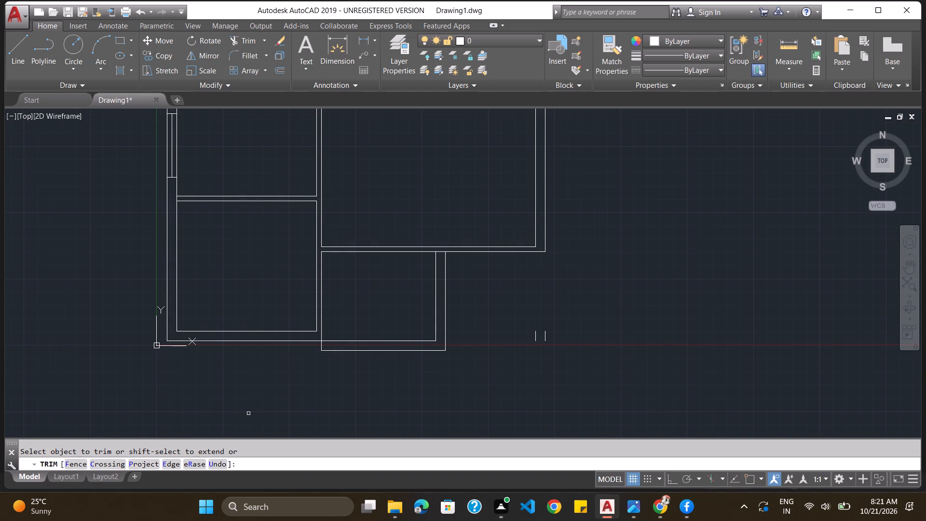
{"action": "scroll", "coordinate": [248, 406], "scroll_direction": "down", "scroll_amount": 2}
{"action": "scroll", "coordinate": [141, 347], "scroll_direction": "up", "scroll_amount": 1}
{"action": "scroll", "coordinate": [368, 393], "scroll_direction": "down", "scroll_amount": 2}
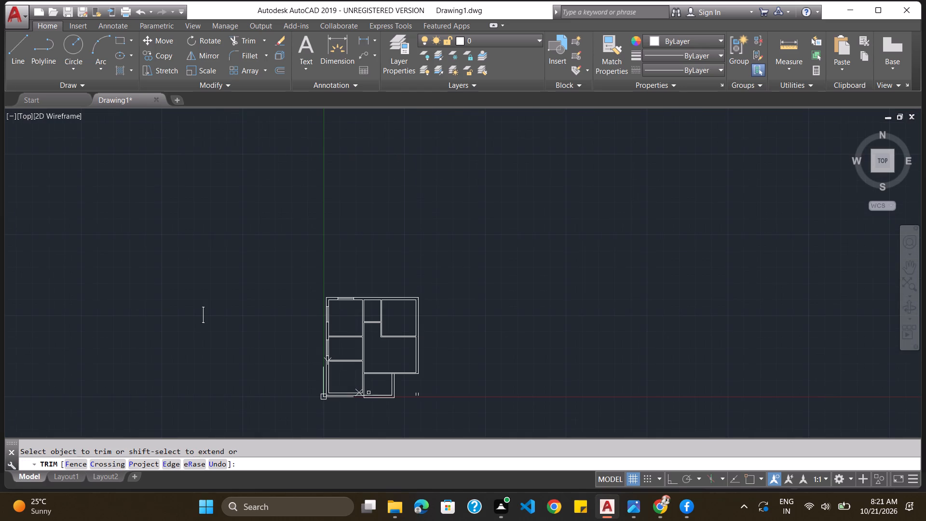
{"action": "scroll", "coordinate": [467, 395], "scroll_direction": "up", "scroll_amount": 2}
{"action": "key", "text": "Escape"}
{"action": "left_click_drag", "start_coordinate": [294, 382], "coordinate": [383, 383]}
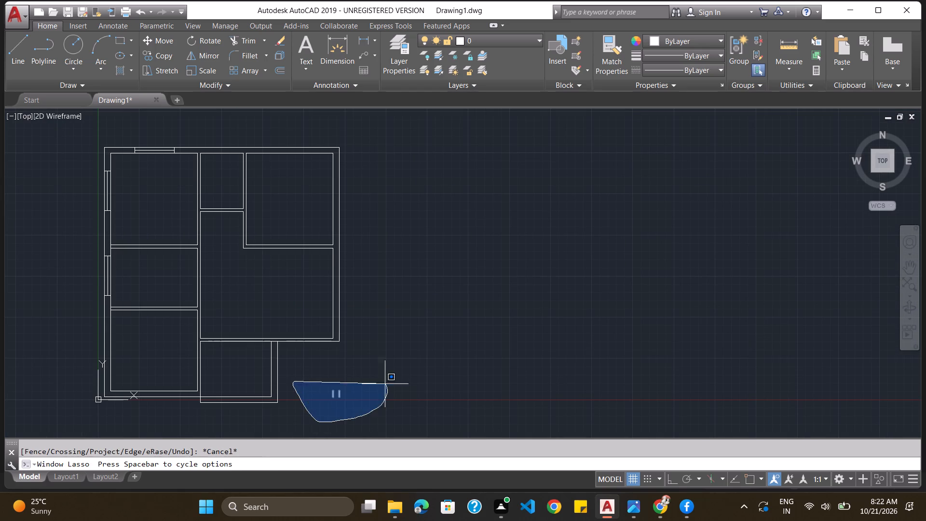
{"action": "left_click_drag", "start_coordinate": [383, 383], "coordinate": [306, 365]}
{"action": "key", "text": "Delete"}
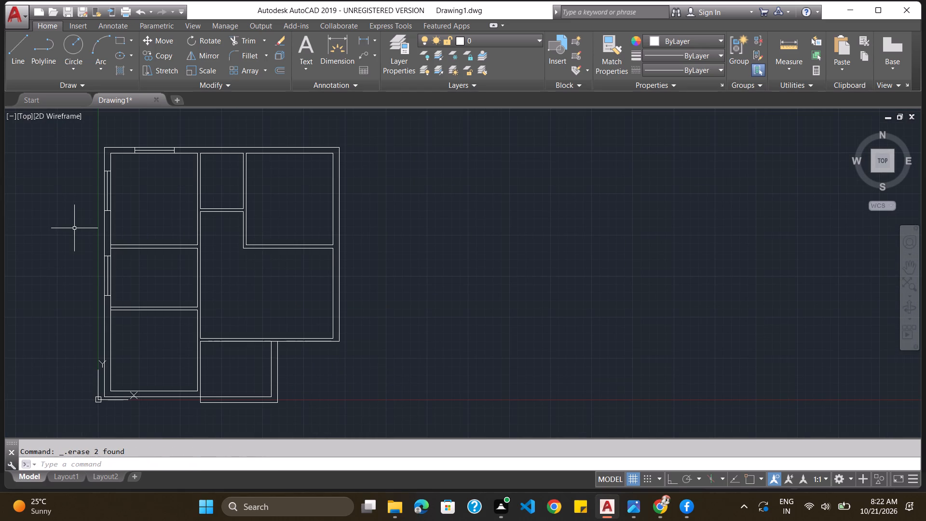
Draw a 4.5" vertical line in the empty area east of the house, with Ortho on.
{"action": "scroll", "coordinate": [75, 228], "scroll_direction": "down", "scroll_amount": 2}
{"action": "scroll", "coordinate": [44, 223], "scroll_direction": "up", "scroll_amount": 4}
{"action": "scroll", "coordinate": [47, 223], "scroll_direction": "down", "scroll_amount": 2}
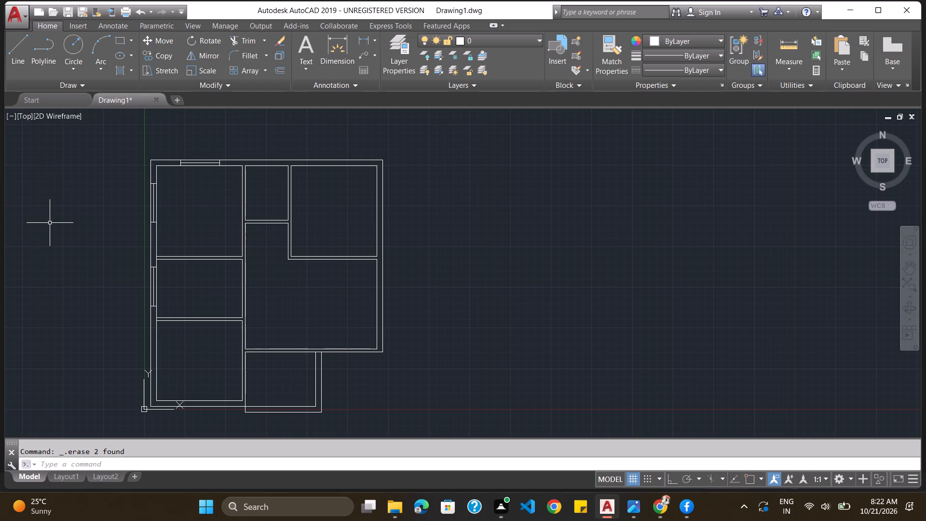
{"action": "left_click", "coordinate": [23, 42]}
{"action": "left_click", "coordinate": [455, 163]}
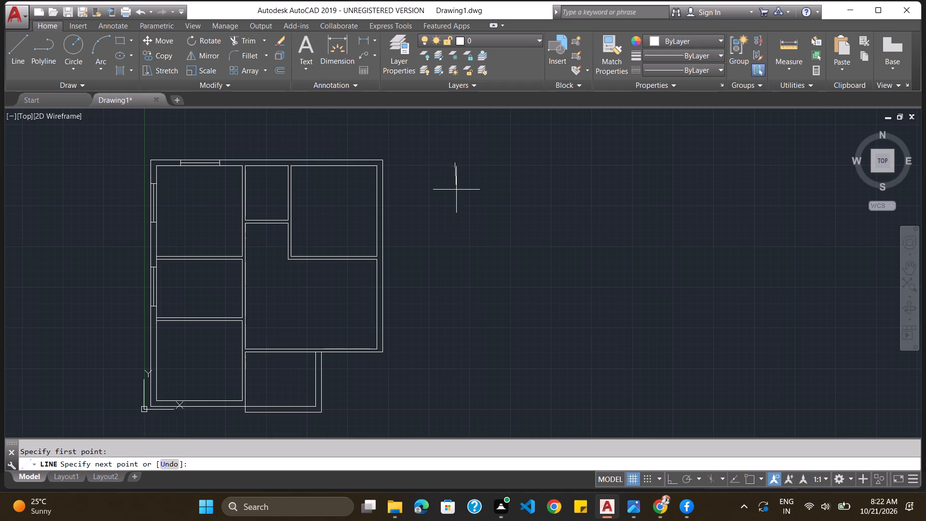
{"action": "left_click", "coordinate": [668, 482]}
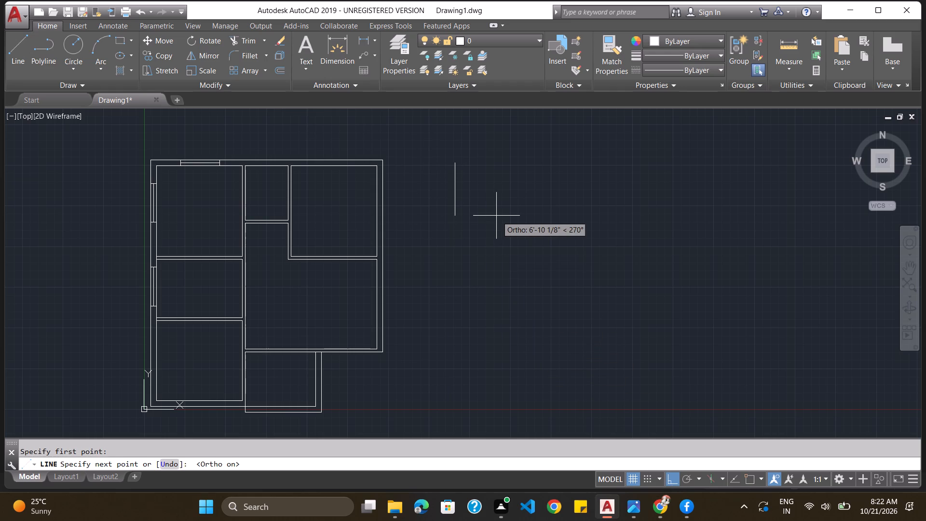
{"action": "type", "text": "4.5\""}
{"action": "key", "text": "Return"}
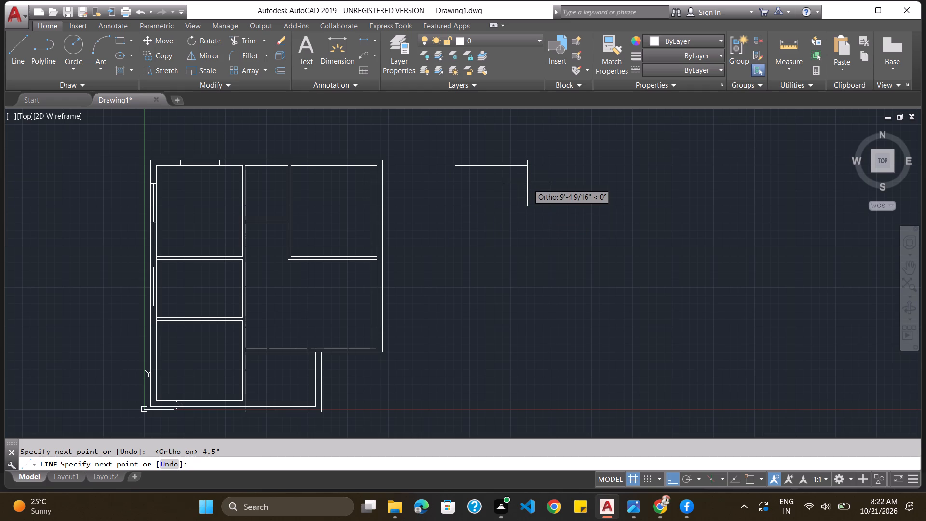
{"action": "key", "text": "Escape"}
Draw a 5' horizontal line eastward from the midpoint of the 4.5" vertical line, with object snap on.
{"action": "scroll", "coordinate": [477, 170], "scroll_direction": "up", "scroll_amount": 1}
{"action": "scroll", "coordinate": [441, 151], "scroll_direction": "up", "scroll_amount": 3}
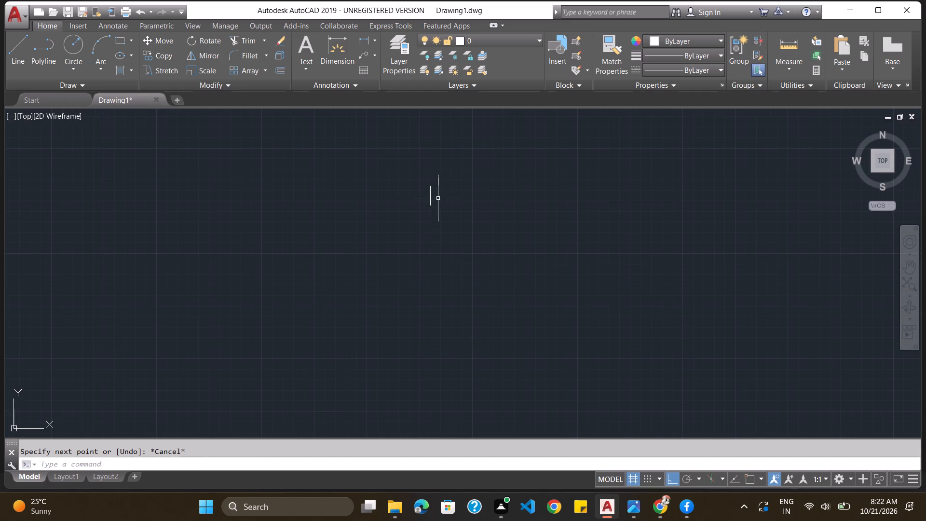
{"action": "left_click", "coordinate": [24, 55]}
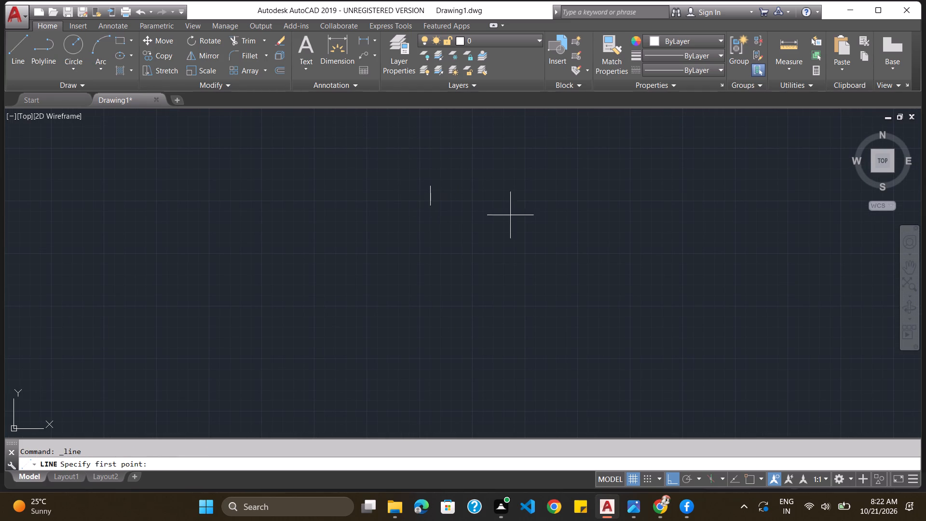
{"action": "left_click", "coordinate": [752, 481]}
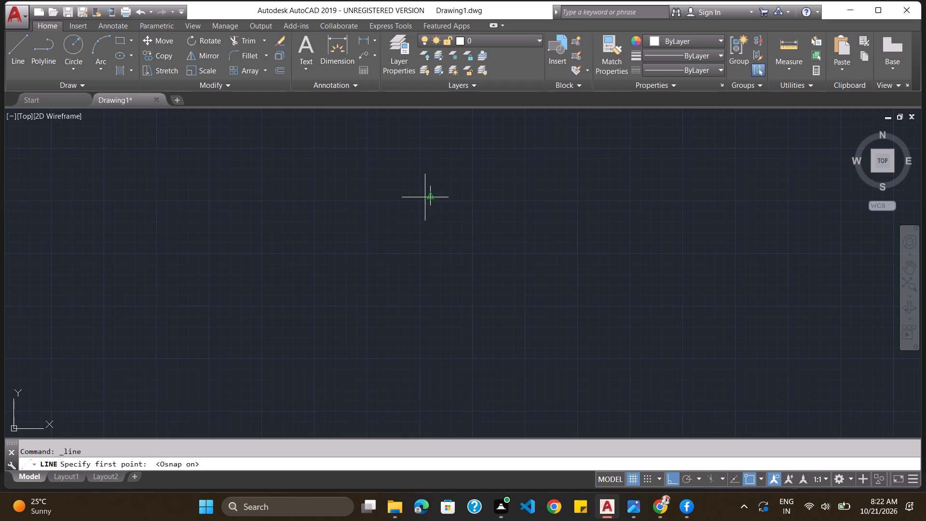
{"action": "left_click", "coordinate": [430, 194]}
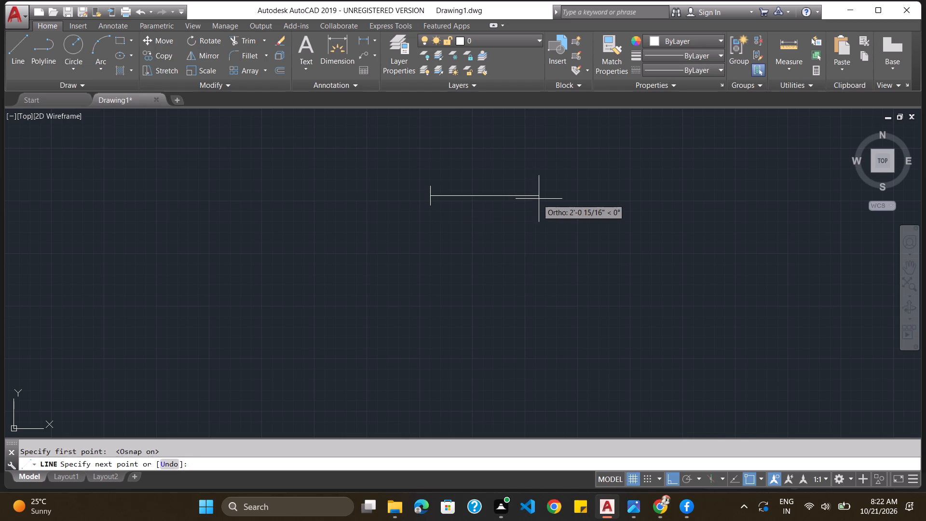
{"action": "key", "text": "5"}
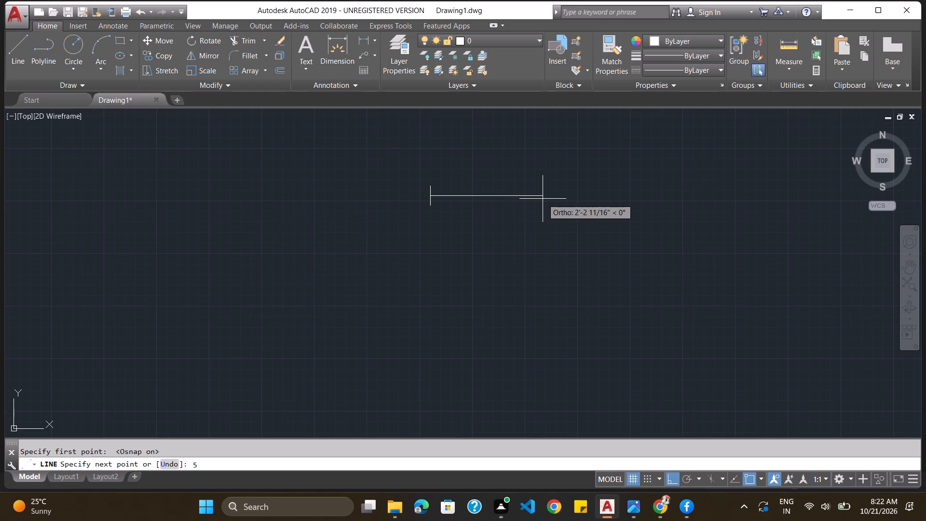
{"action": "key", "text": "apostrophe"}
{"action": "key", "text": "Return"}
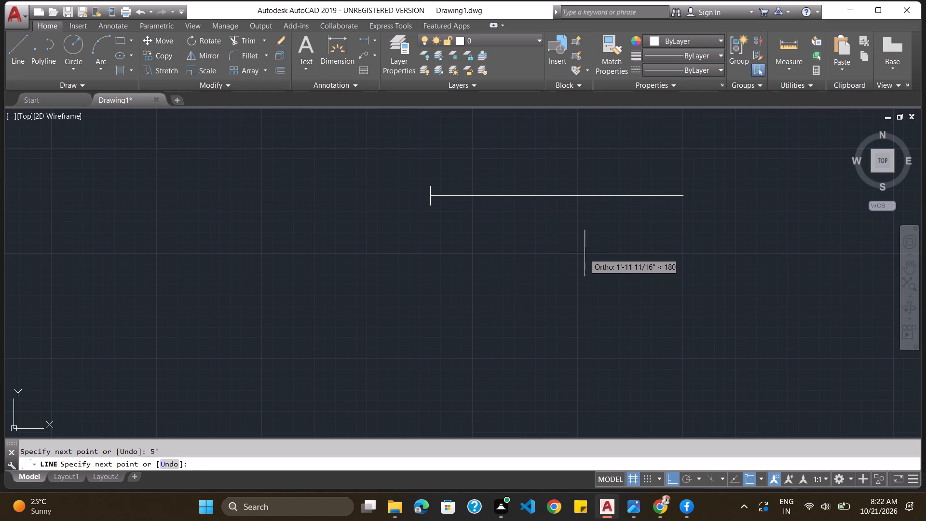
{"action": "key", "text": "Escape"}
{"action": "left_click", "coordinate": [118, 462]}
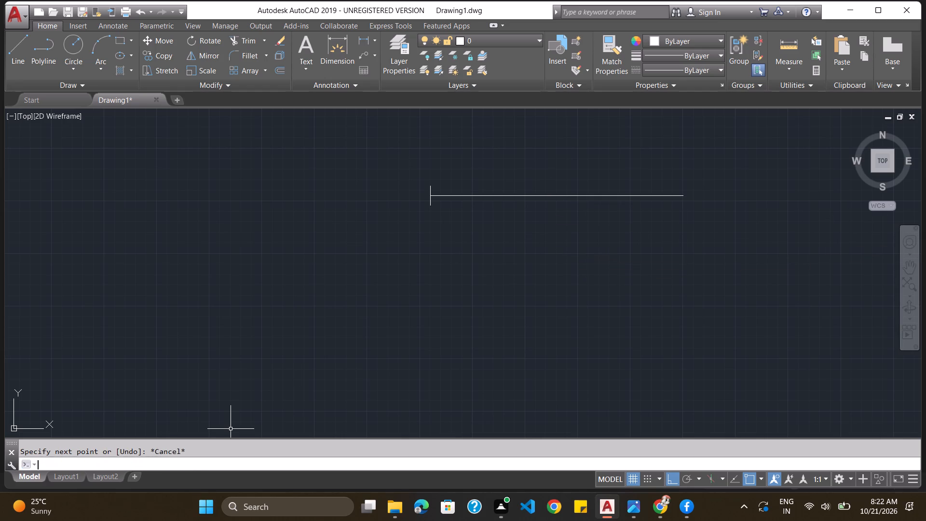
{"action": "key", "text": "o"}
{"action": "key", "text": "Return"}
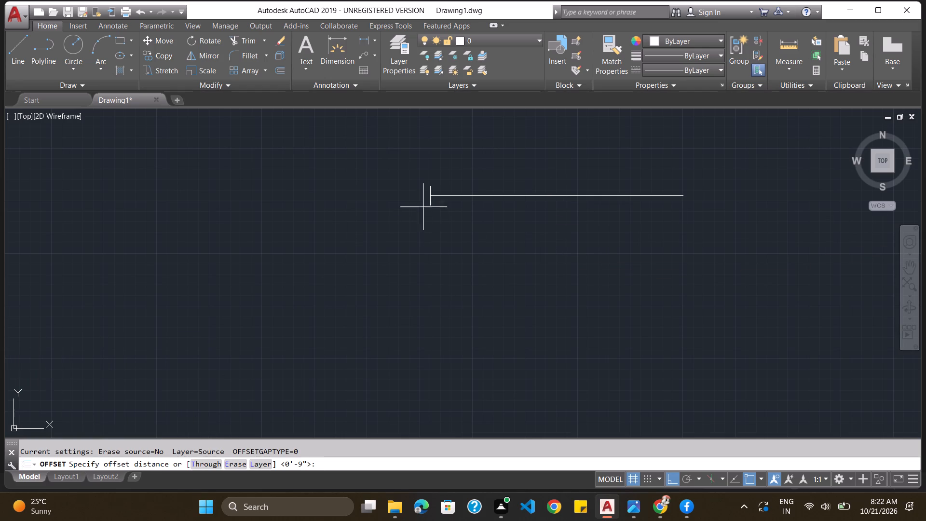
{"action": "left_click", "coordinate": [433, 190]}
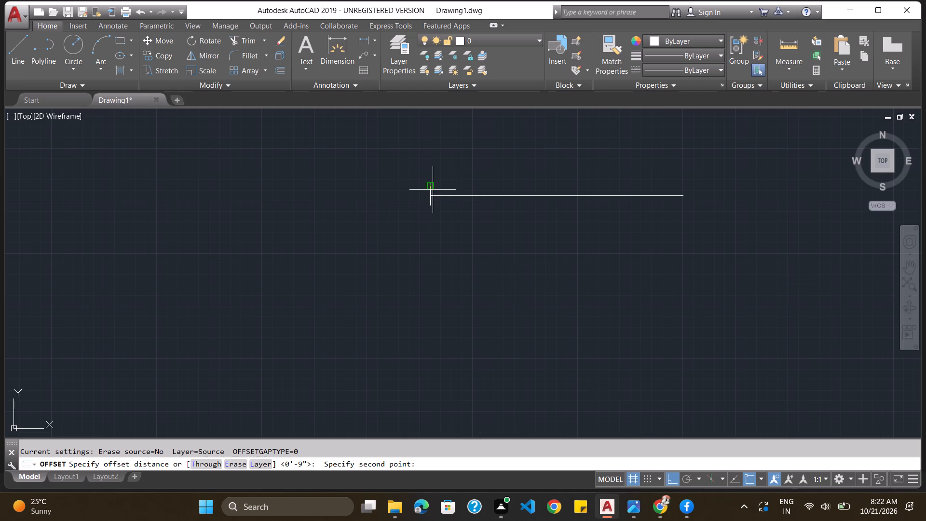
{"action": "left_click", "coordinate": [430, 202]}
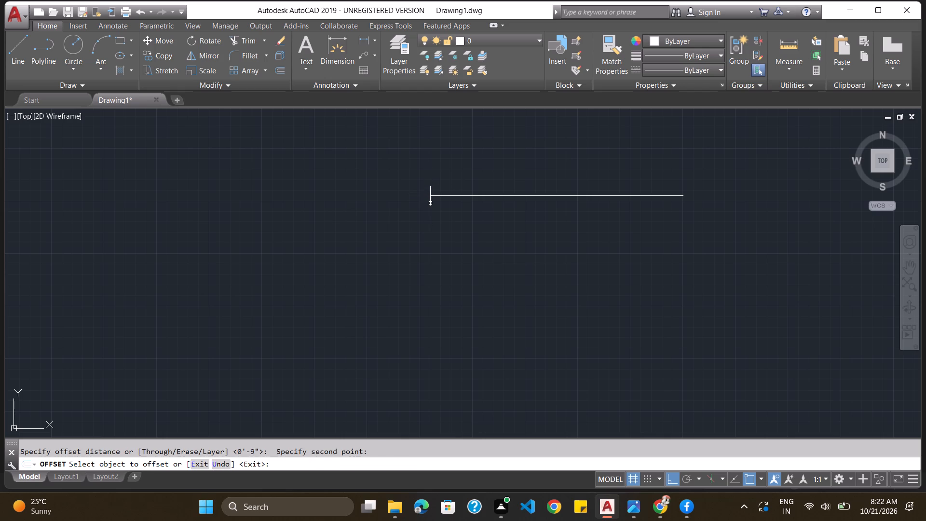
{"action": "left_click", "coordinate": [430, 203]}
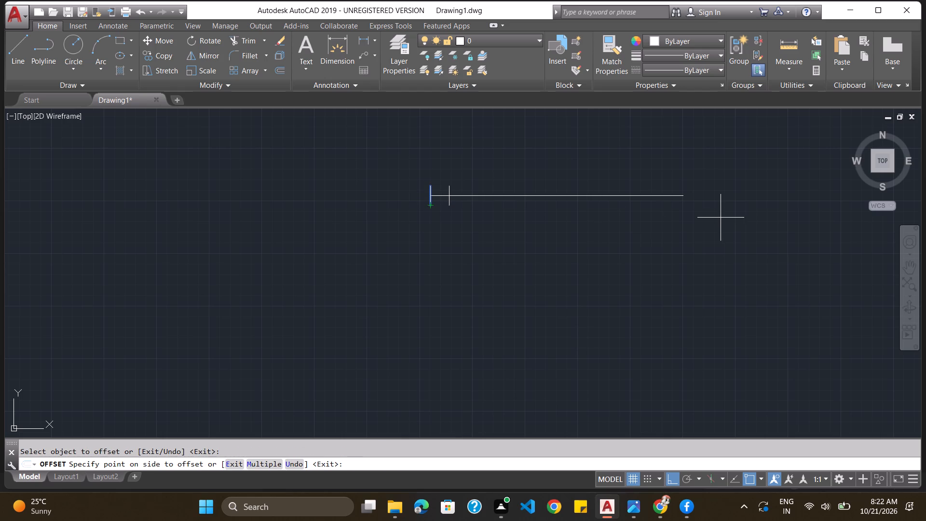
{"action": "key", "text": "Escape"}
Offset the 4.5" vertical line 5' east to close the far end of the horizontal line.
{"action": "left_click", "coordinate": [421, 462]}
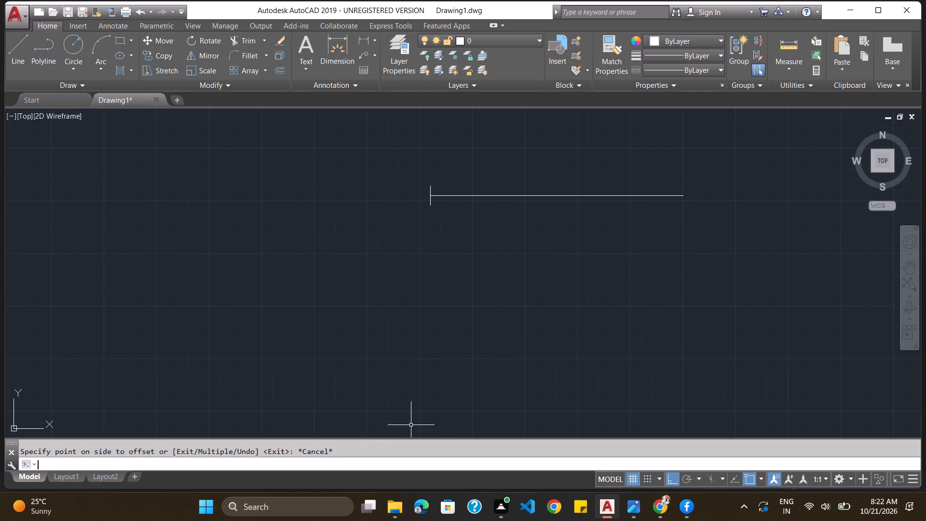
{"action": "key", "text": "o"}
{"action": "key", "text": "Return"}
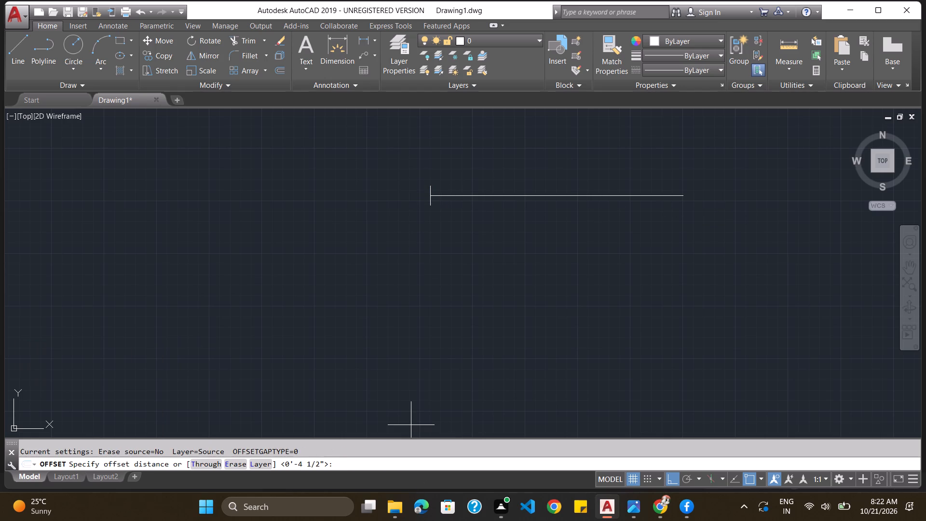
{"action": "type", "text": "5'"}
{"action": "key", "text": "Return"}
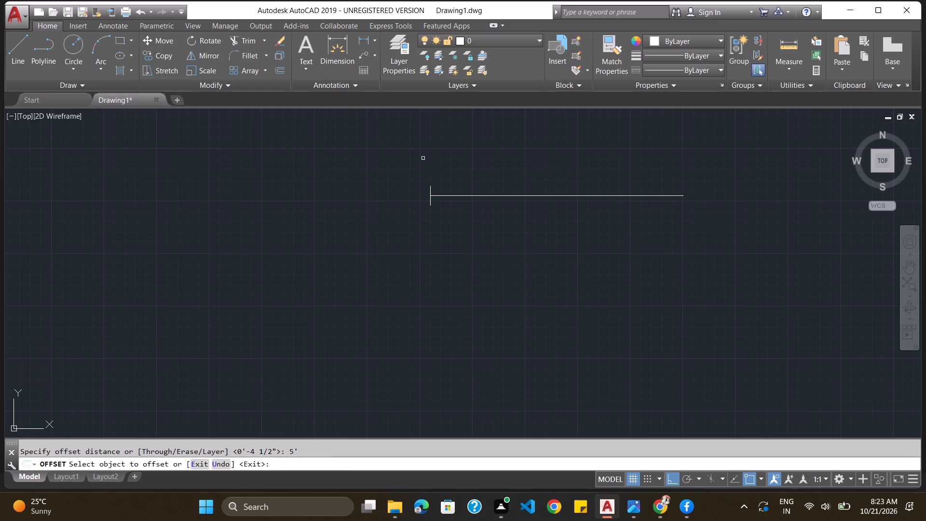
{"action": "left_click", "coordinate": [431, 189]}
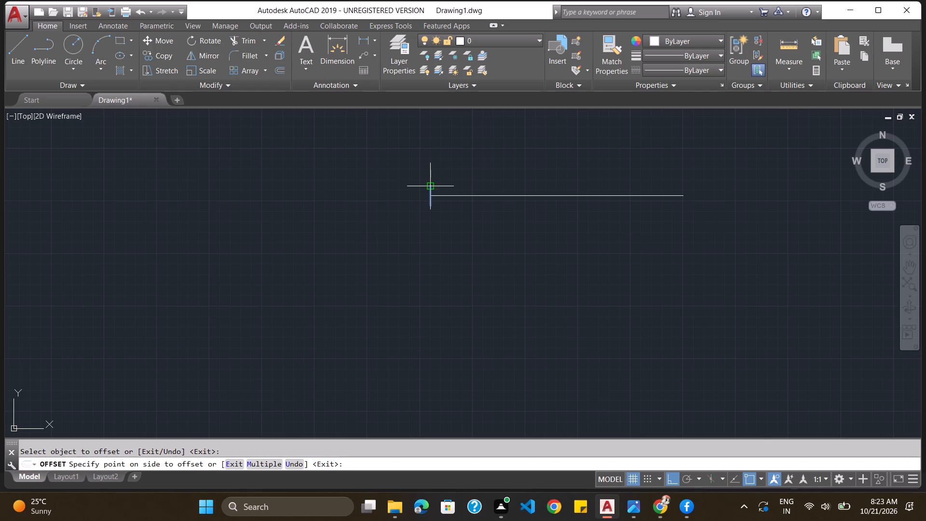
{"action": "left_click", "coordinate": [737, 218]}
{"action": "scroll", "coordinate": [510, 182], "scroll_direction": "down", "scroll_amount": 3}
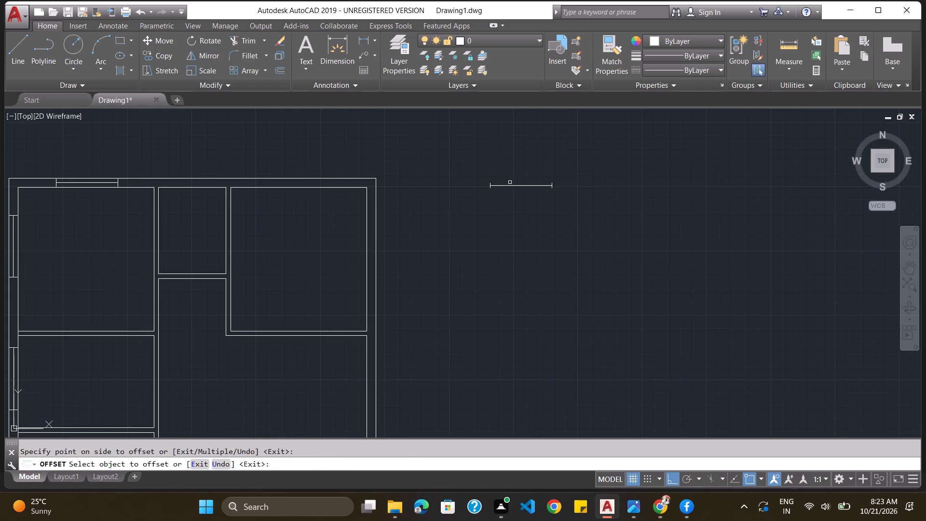
{"action": "left_click_drag", "start_coordinate": [524, 147], "coordinate": [533, 238]}
{"action": "key", "text": "Escape"}
Move the 5' horizontal window symbol by its midpoint into the central room's south wall, across the small southern room's east wall, with Ortho and Osnap off.
{"action": "left_click_drag", "start_coordinate": [545, 171], "coordinate": [504, 177]}
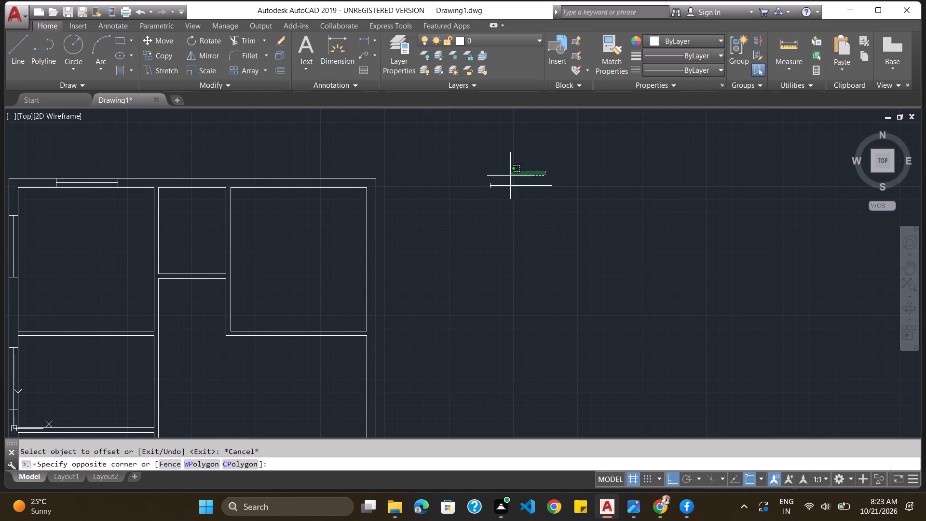
{"action": "left_click_drag", "start_coordinate": [504, 177], "coordinate": [578, 150]}
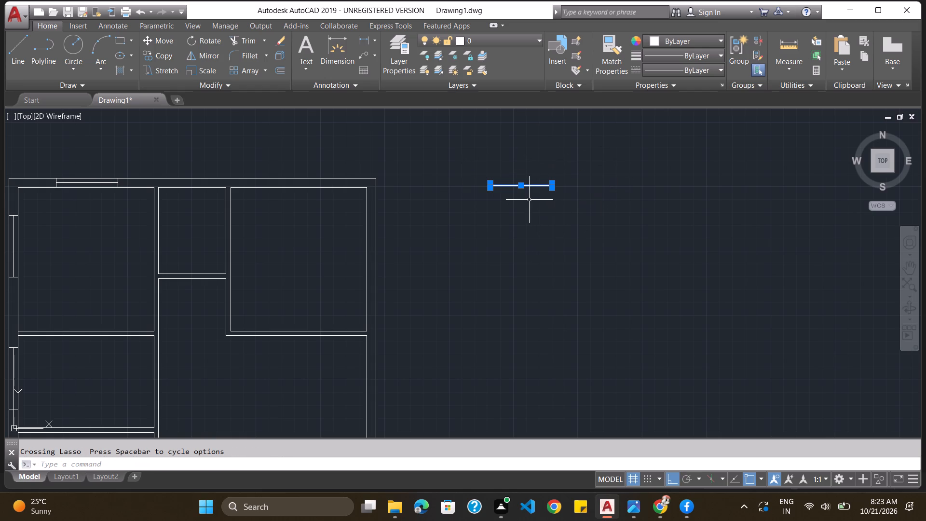
{"action": "key", "text": "m"}
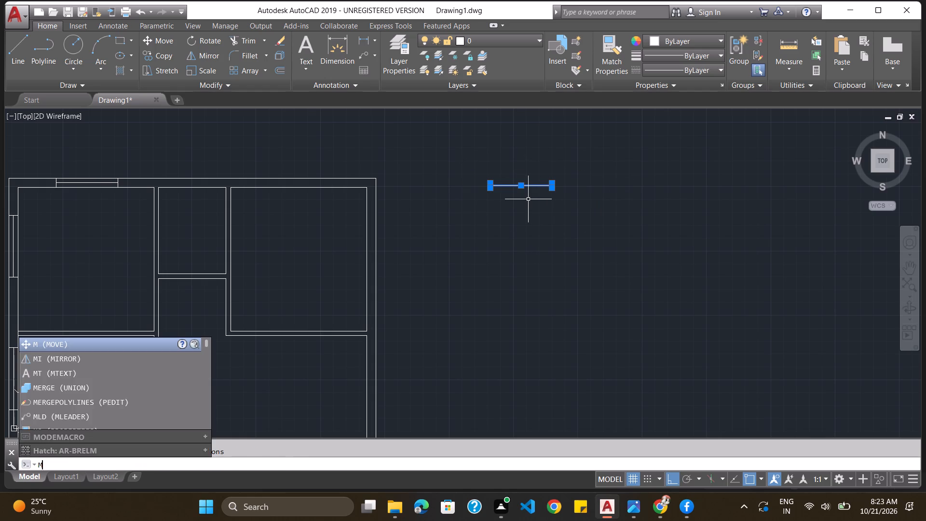
{"action": "key", "text": "Return"}
{"action": "left_click_drag", "start_coordinate": [518, 185], "coordinate": [509, 241]}
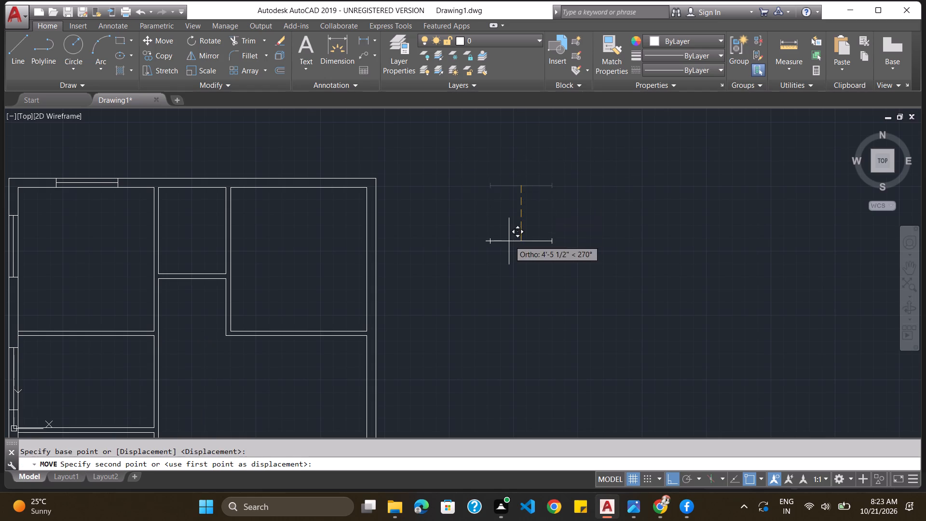
{"action": "scroll", "coordinate": [473, 301], "scroll_direction": "up", "scroll_amount": 4}
{"action": "scroll", "coordinate": [471, 302], "scroll_direction": "down", "scroll_amount": 8}
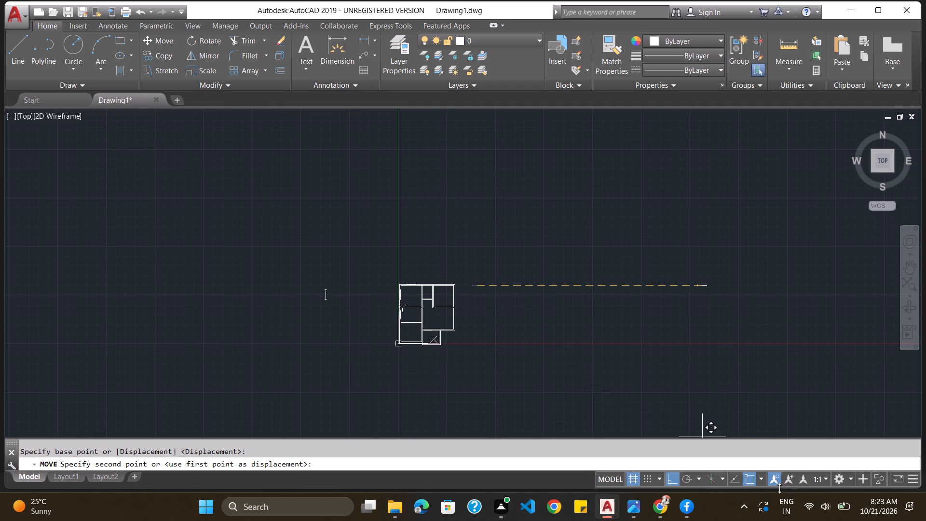
{"action": "left_click", "coordinate": [751, 478]}
{"action": "scroll", "coordinate": [421, 326], "scroll_direction": "up", "scroll_amount": 2}
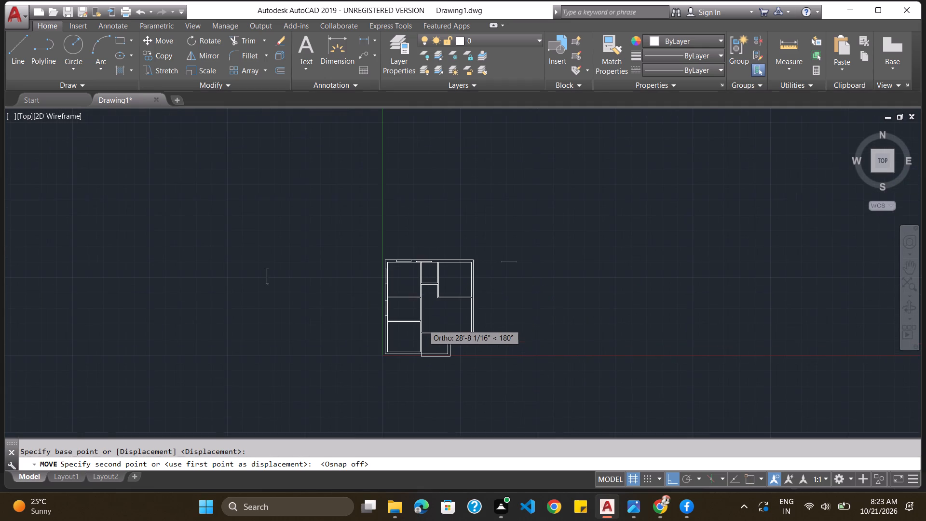
{"action": "scroll", "coordinate": [423, 324], "scroll_direction": "up", "scroll_amount": 1}
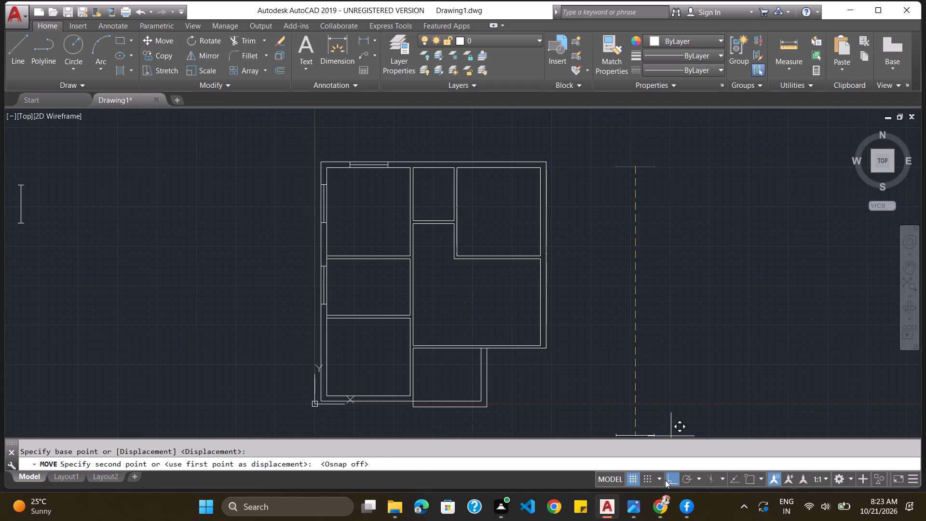
{"action": "left_click", "coordinate": [665, 480]}
{"action": "left_click", "coordinate": [667, 480]}
{"action": "scroll", "coordinate": [466, 374], "scroll_direction": "up", "scroll_amount": 4}
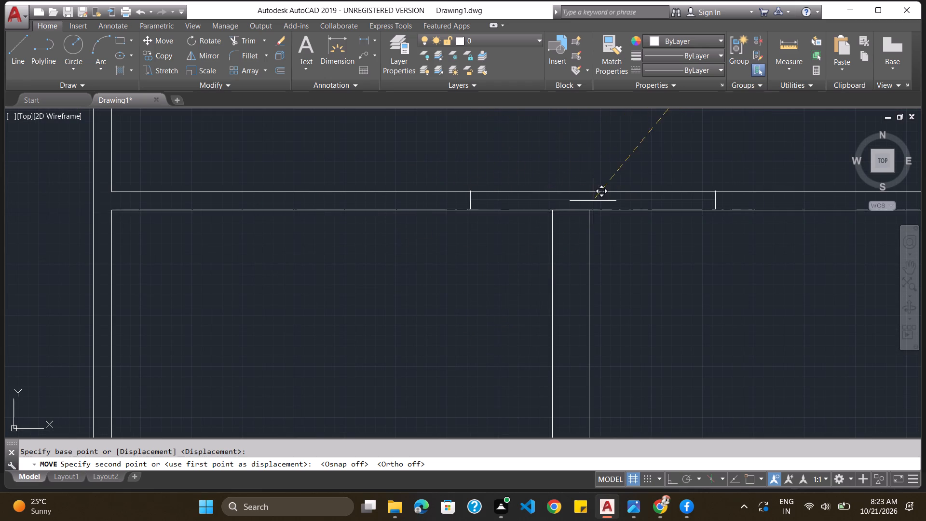
{"action": "scroll", "coordinate": [637, 202], "scroll_direction": "up", "scroll_amount": 2}
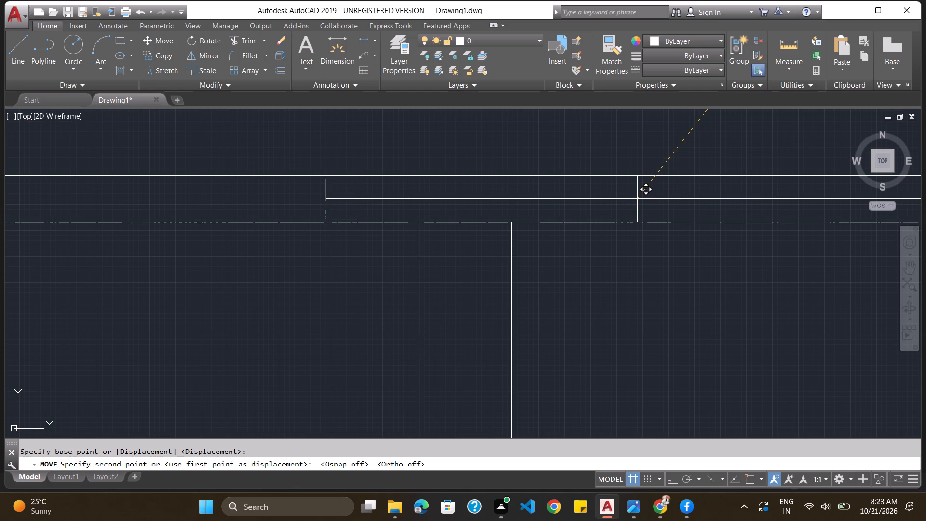
{"action": "left_click", "coordinate": [637, 199]}
Copy the vertical window symbol west of the house and paste it just outside the northeast room's east wall.
{"action": "scroll", "coordinate": [637, 199], "scroll_direction": "down", "scroll_amount": 5}
{"action": "scroll", "coordinate": [490, 236], "scroll_direction": "down", "scroll_amount": 3}
{"action": "scroll", "coordinate": [390, 228], "scroll_direction": "down", "scroll_amount": 2}
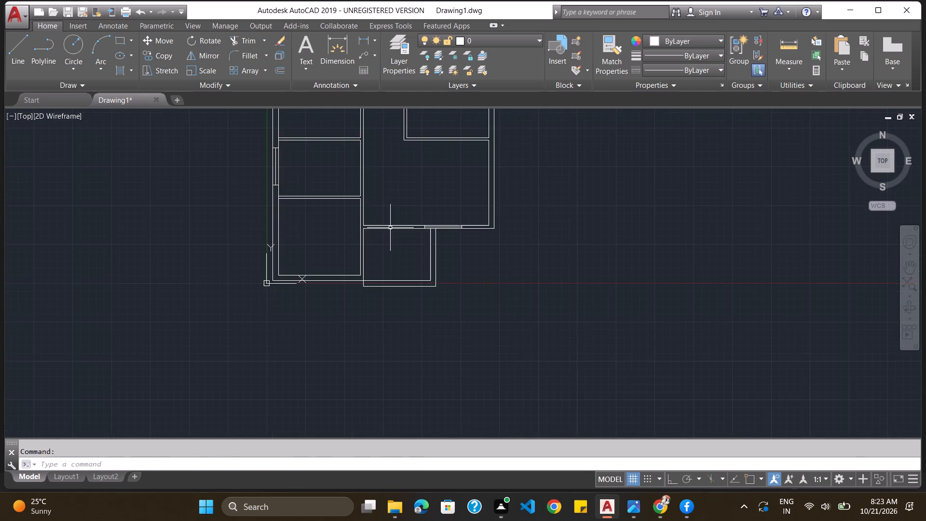
{"action": "scroll", "coordinate": [342, 229], "scroll_direction": "down", "scroll_amount": 2}
{"action": "scroll", "coordinate": [280, 203], "scroll_direction": "up", "scroll_amount": 2}
{"action": "scroll", "coordinate": [281, 201], "scroll_direction": "down", "scroll_amount": 1}
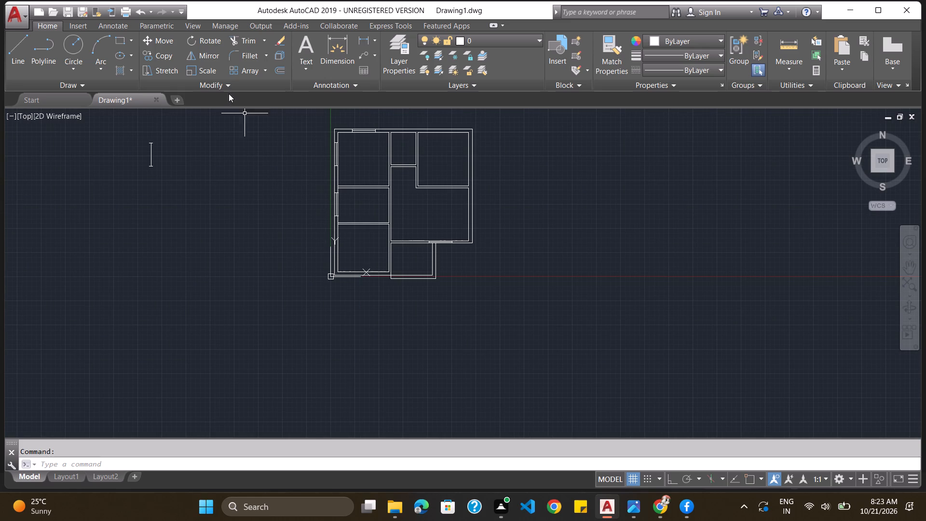
{"action": "left_click_drag", "start_coordinate": [163, 133], "coordinate": [113, 177]}
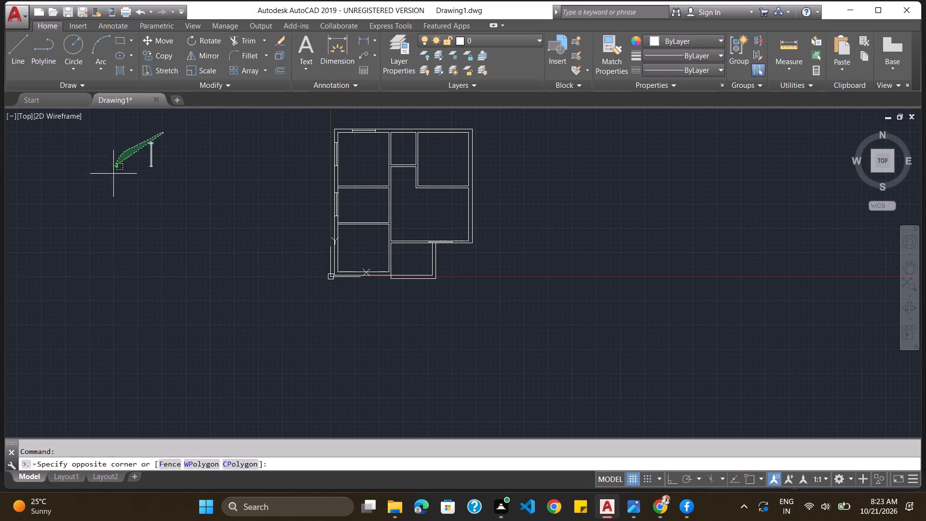
{"action": "left_click_drag", "start_coordinate": [113, 177], "coordinate": [116, 141]}
{"action": "key", "text": "ctrl+c"}
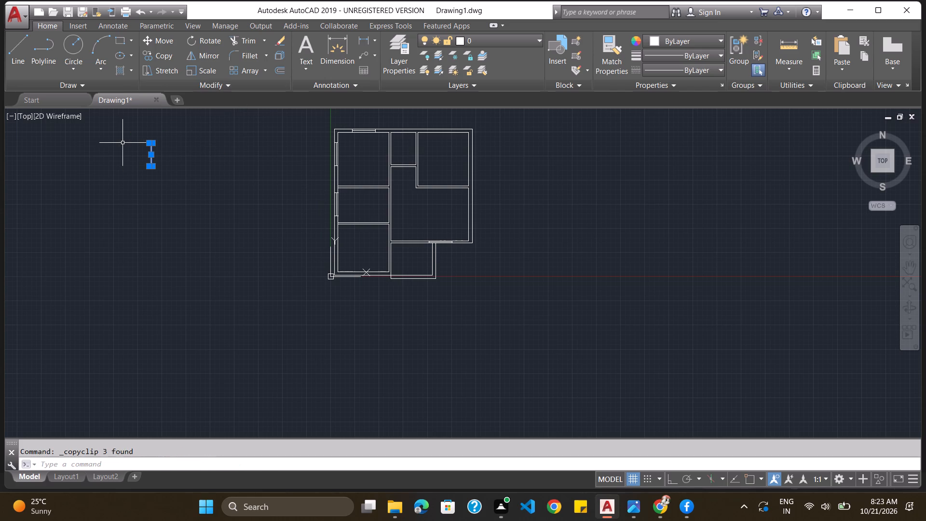
{"action": "key", "text": "ctrl+v"}
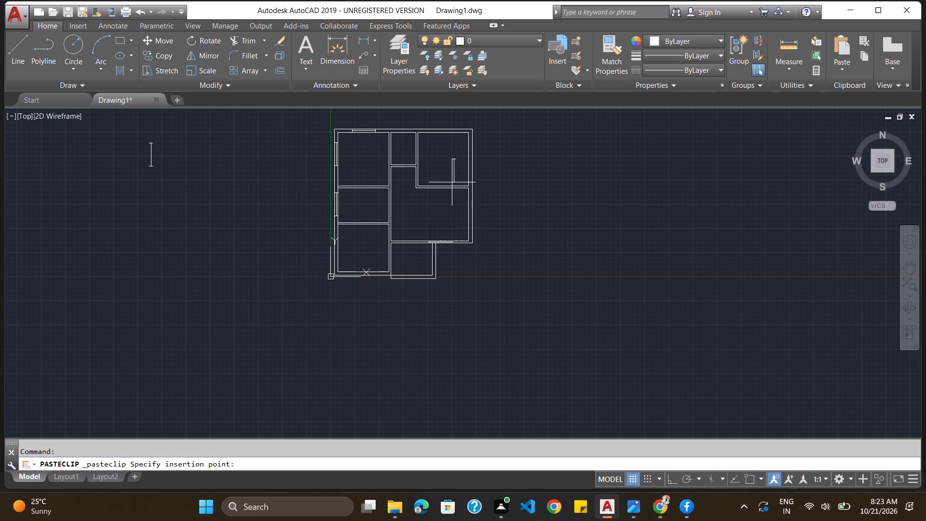
{"action": "scroll", "coordinate": [472, 173], "scroll_direction": "up", "scroll_amount": 3}
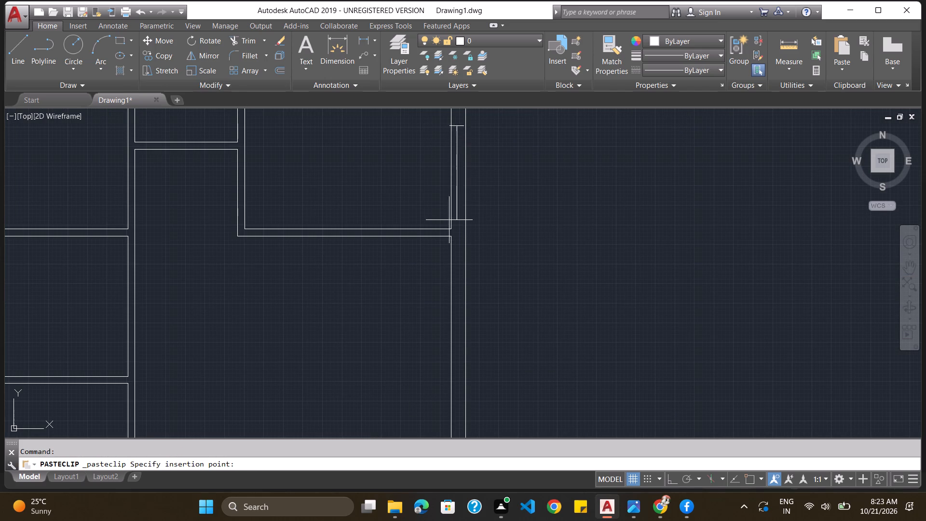
{"action": "scroll", "coordinate": [449, 218], "scroll_direction": "up", "scroll_amount": 1}
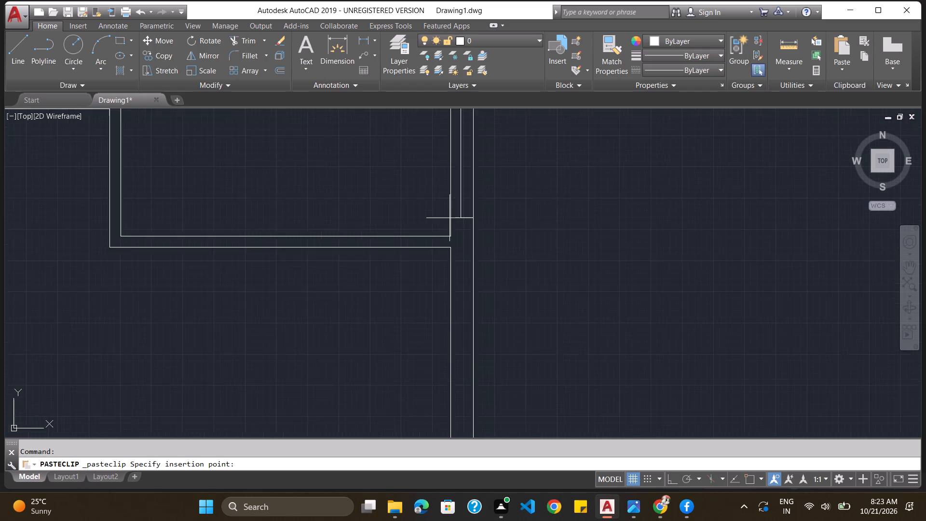
{"action": "scroll", "coordinate": [449, 219], "scroll_direction": "down", "scroll_amount": 3}
{"action": "left_click", "coordinate": [481, 199]}
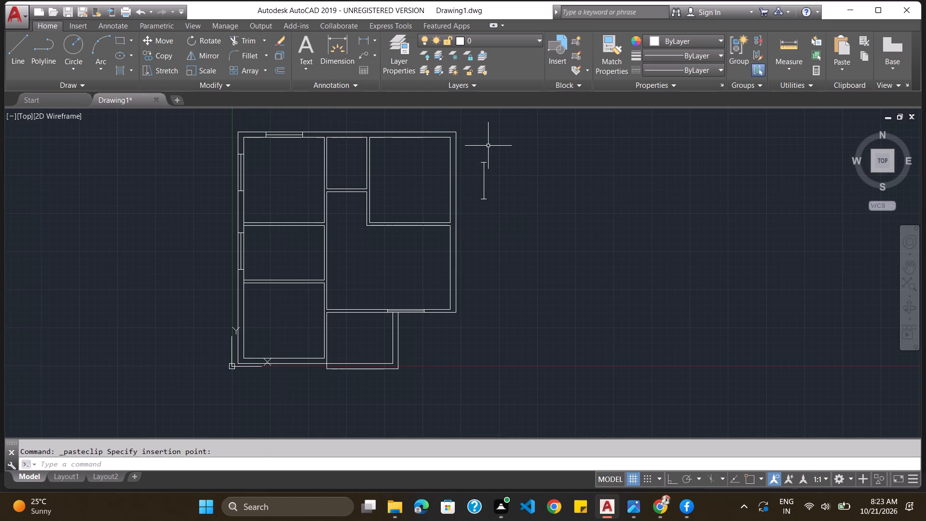
Move the pasted vertical window symbol into the northeast room's east wall, fitting its end lines between the two wall lines.
{"action": "left_click_drag", "start_coordinate": [488, 145], "coordinate": [475, 147]}
{"action": "key", "text": "m"}
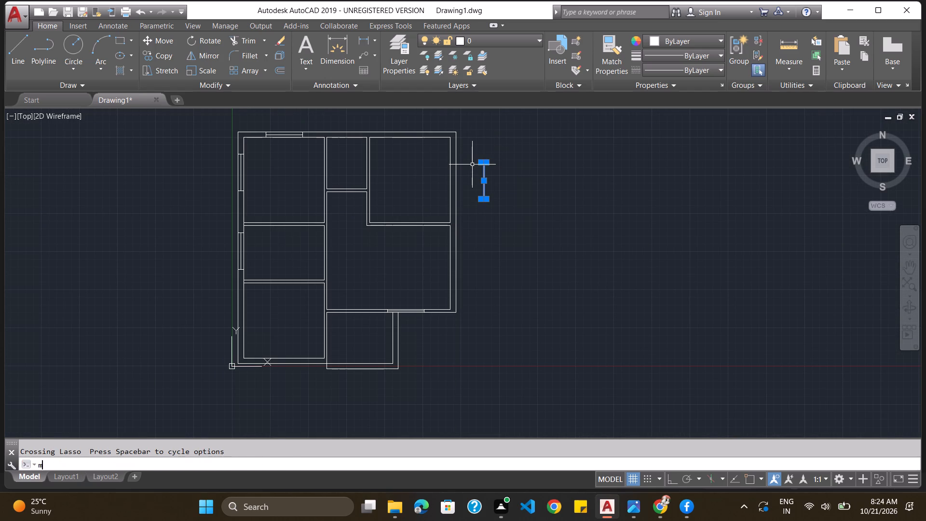
{"action": "key", "text": "Return"}
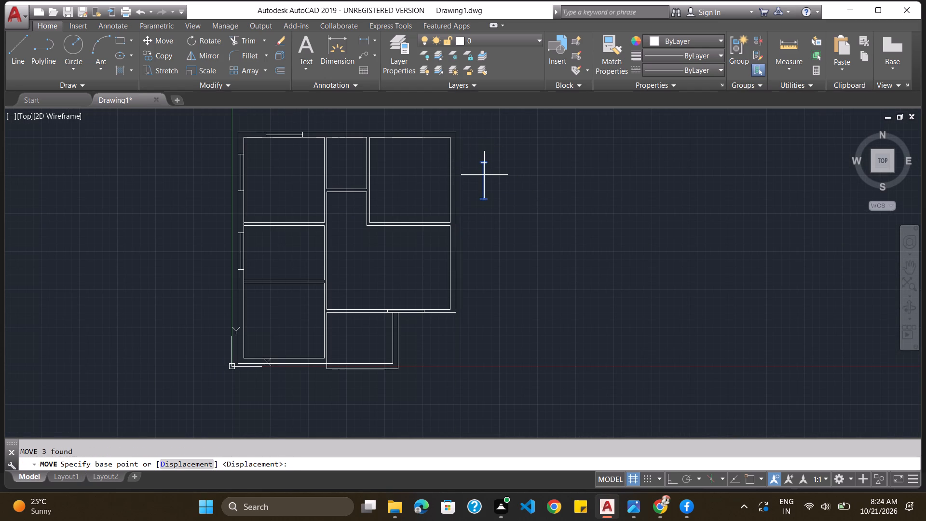
{"action": "scroll", "coordinate": [484, 175], "scroll_direction": "up", "scroll_amount": 1}
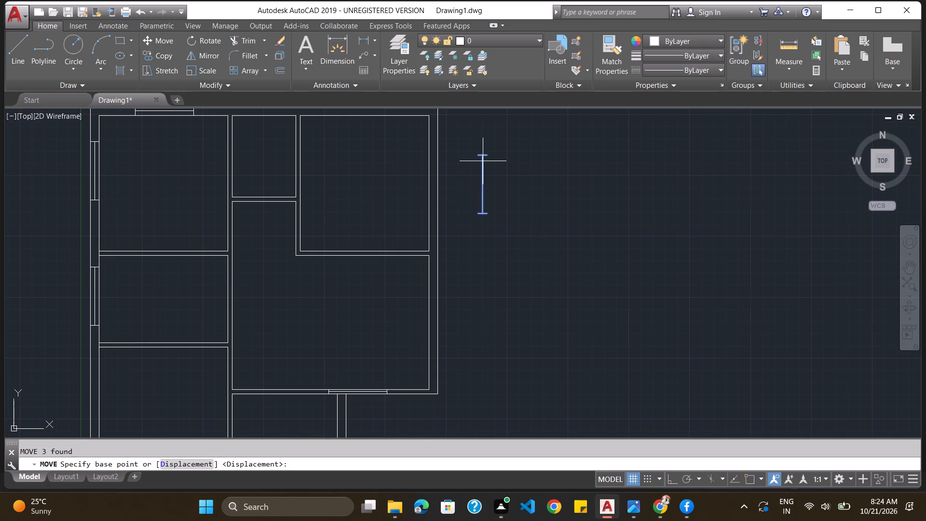
{"action": "left_click", "coordinate": [482, 158]}
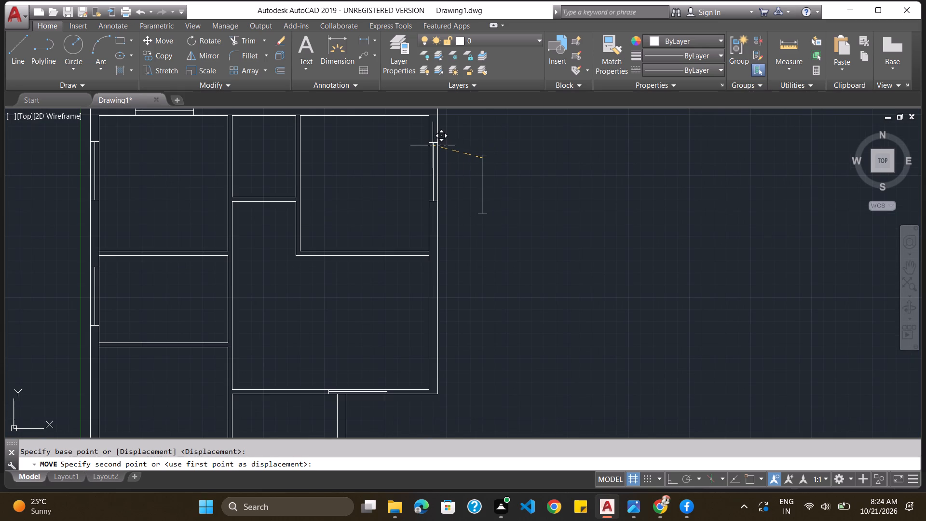
{"action": "scroll", "coordinate": [433, 145], "scroll_direction": "down", "scroll_amount": 2}
{"action": "scroll", "coordinate": [431, 142], "scroll_direction": "up", "scroll_amount": 4}
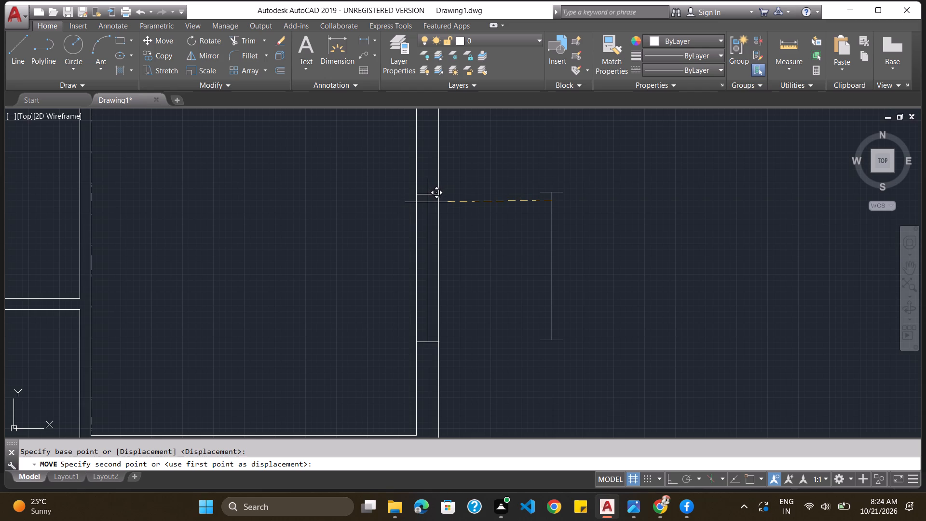
{"action": "scroll", "coordinate": [428, 202], "scroll_direction": "up", "scroll_amount": 3}
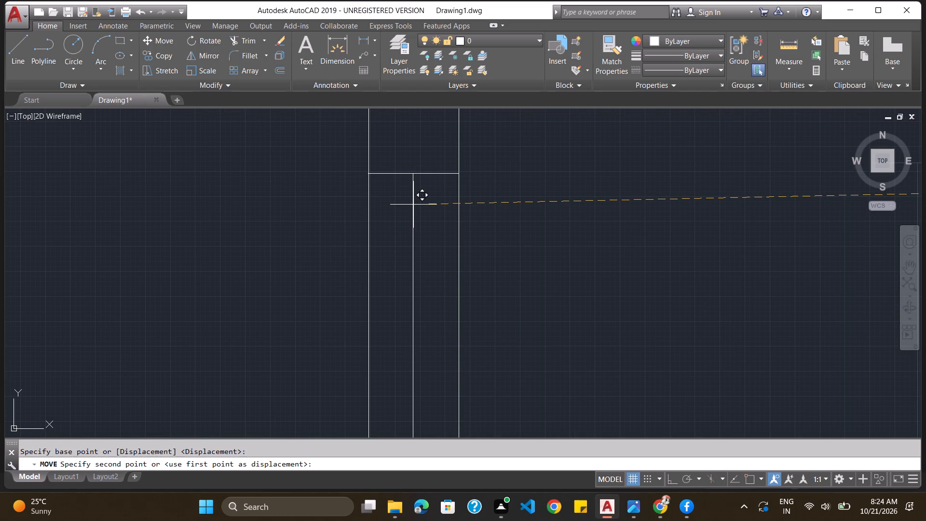
{"action": "key", "text": "Right"}
{"action": "key", "text": "Right"}
{"action": "key", "text": "Right"}
{"action": "key", "text": "Right"}
{"action": "key", "text": "Right"}
{"action": "key", "text": "Right"}
{"action": "key", "text": "Right"}
{"action": "key", "text": "Right"}
{"action": "key", "text": "Right"}
{"action": "key", "text": "Right"}
{"action": "key", "text": "Right"}
{"action": "key", "text": "Right"}
{"action": "key", "text": "Right"}
{"action": "key", "text": "Right"}
{"action": "key", "text": "Right"}
{"action": "key", "text": "Right"}
{"action": "key", "text": "Right"}
{"action": "key", "text": "Right"}
{"action": "key", "text": "Right"}
{"action": "key", "text": "Right"}
{"action": "key", "text": "Right"}
{"action": "key", "text": "Right"}
{"action": "key", "text": "Right"}
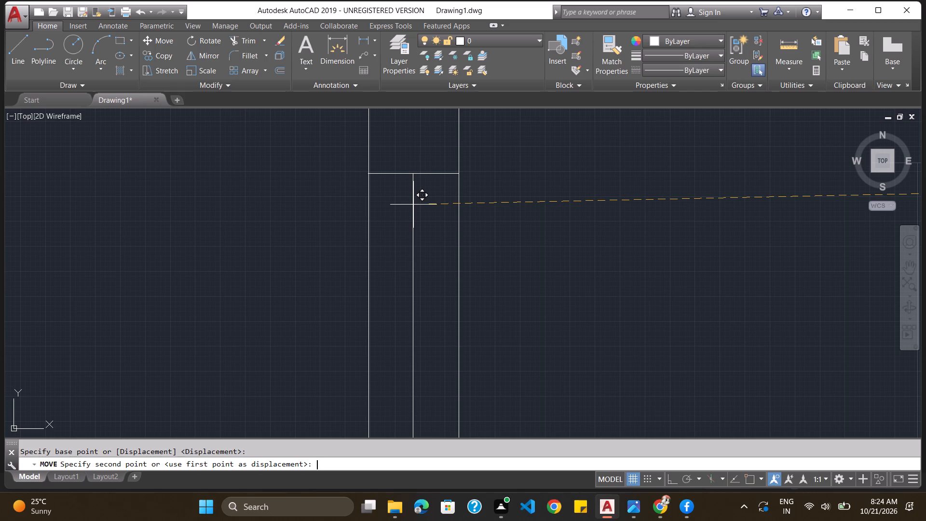
{"action": "left_click", "coordinate": [413, 205]}
{"action": "scroll", "coordinate": [414, 204], "scroll_direction": "down", "scroll_amount": 4}
{"action": "scroll", "coordinate": [531, 263], "scroll_direction": "down", "scroll_amount": 2}
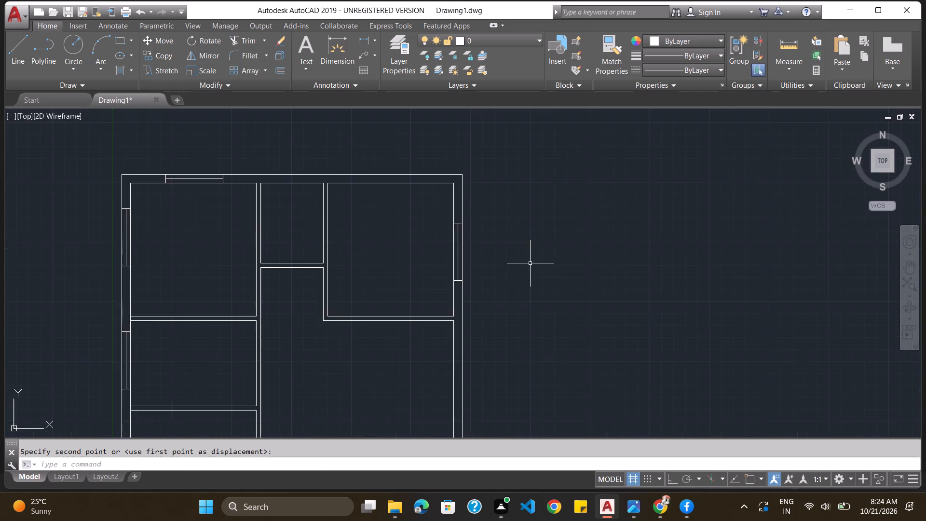
{"action": "scroll", "coordinate": [521, 327], "scroll_direction": "down", "scroll_amount": 1}
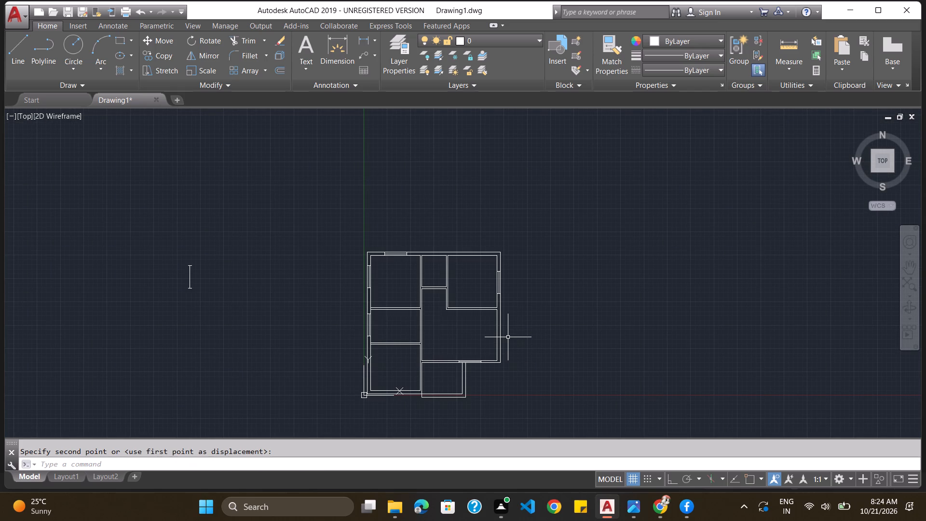
Paste another copy of the vertical window symbol just outside the central room's east wall.
{"action": "scroll", "coordinate": [504, 357], "scroll_direction": "up", "scroll_amount": 2}
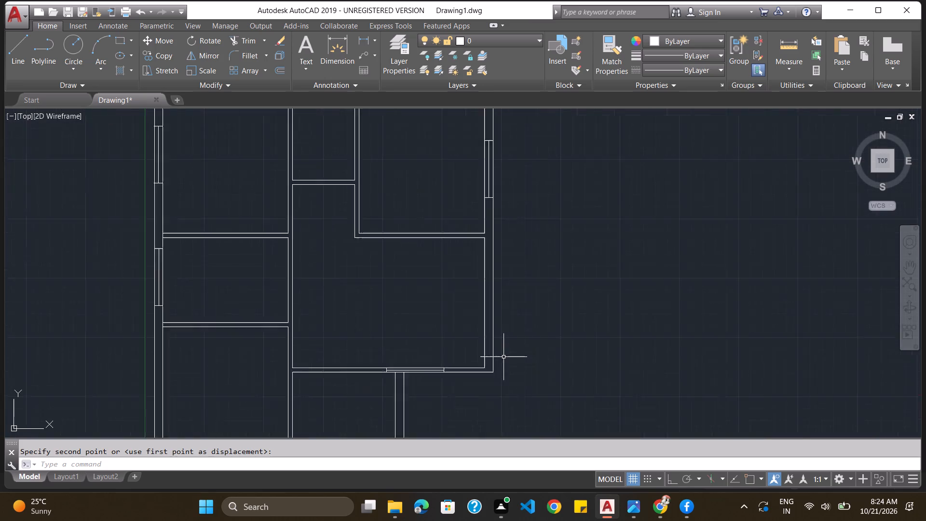
{"action": "scroll", "coordinate": [504, 357], "scroll_direction": "up", "scroll_amount": 2}
{"action": "scroll", "coordinate": [449, 343], "scroll_direction": "down", "scroll_amount": 1}
{"action": "key", "text": "ctrl+v"}
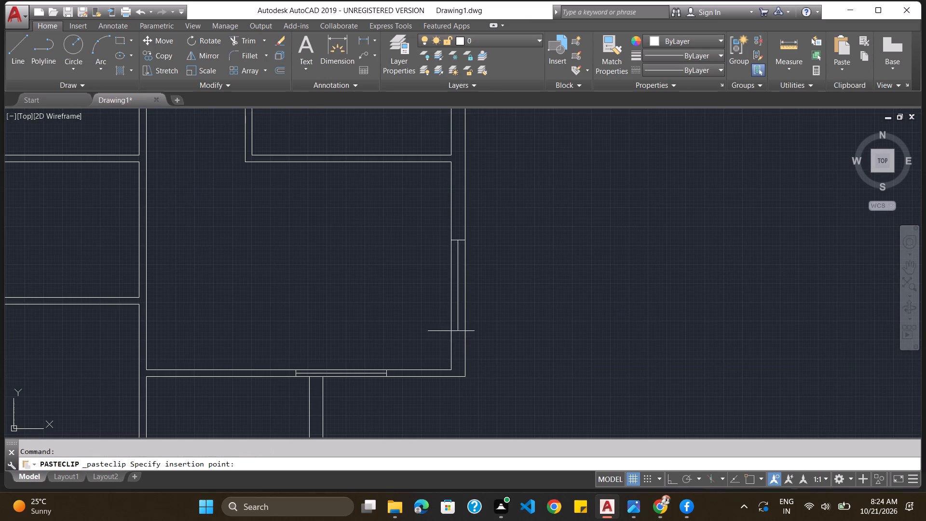
{"action": "left_click", "coordinate": [514, 271]}
Move the newly pasted window symbol into the central room's east wall, fitting its end lines between the wall lines.
{"action": "left_click_drag", "start_coordinate": [514, 170], "coordinate": [574, 253]}
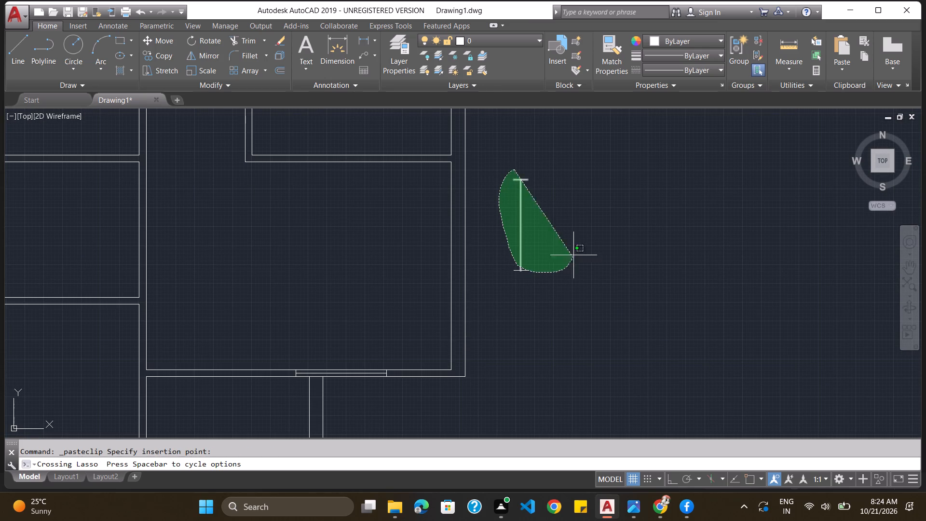
{"action": "left_click_drag", "start_coordinate": [574, 253], "coordinate": [526, 141]}
{"action": "left_click_drag", "start_coordinate": [542, 155], "coordinate": [514, 289]}
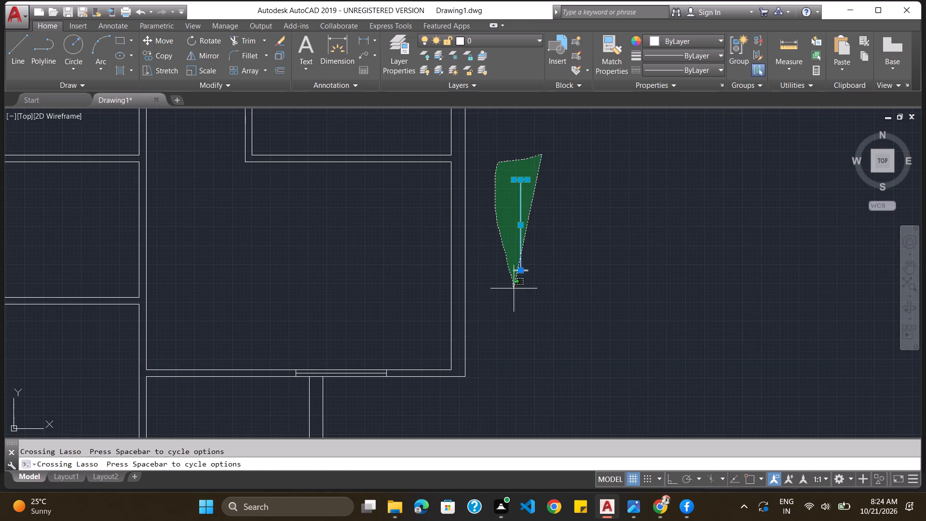
{"action": "left_click_drag", "start_coordinate": [514, 289], "coordinate": [546, 165]}
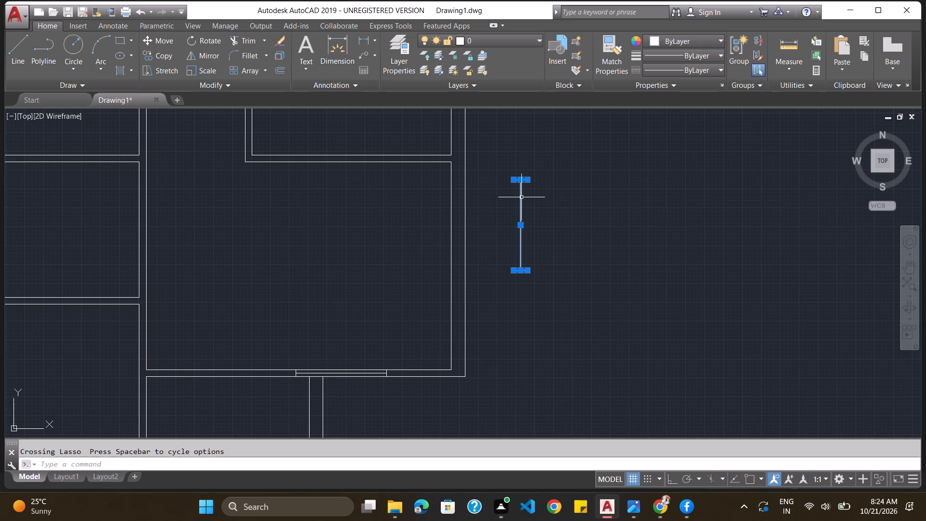
{"action": "key", "text": "m"}
{"action": "key", "text": "Return"}
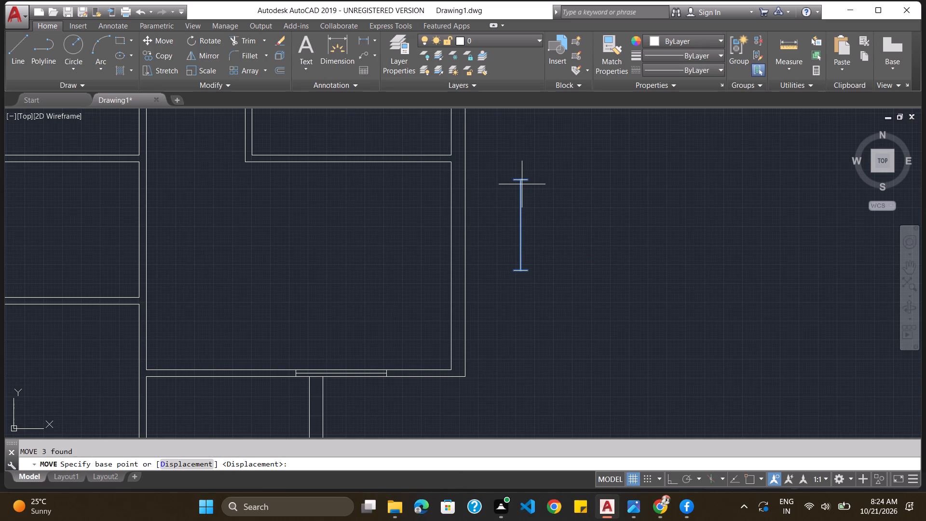
{"action": "left_click", "coordinate": [521, 185]}
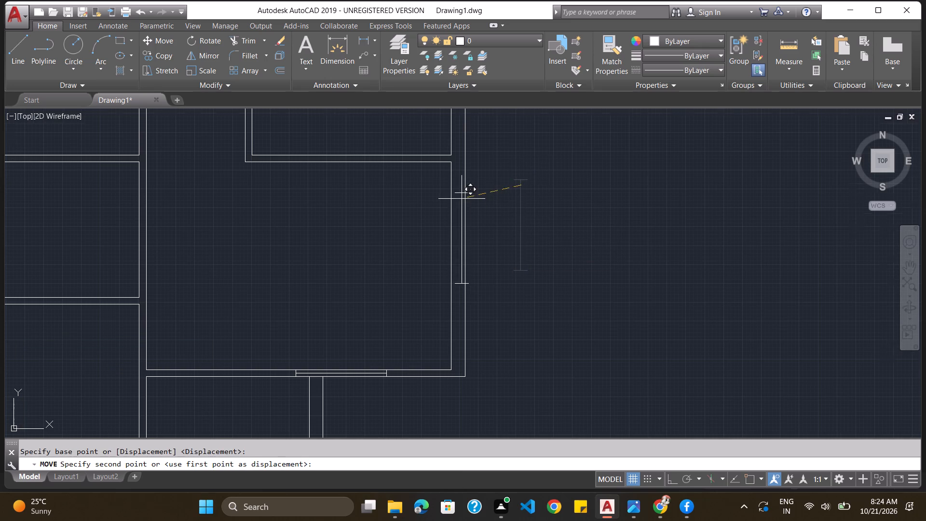
{"action": "scroll", "coordinate": [462, 199], "scroll_direction": "up", "scroll_amount": 5}
{"action": "scroll", "coordinate": [390, 182], "scroll_direction": "down", "scroll_amount": 4}
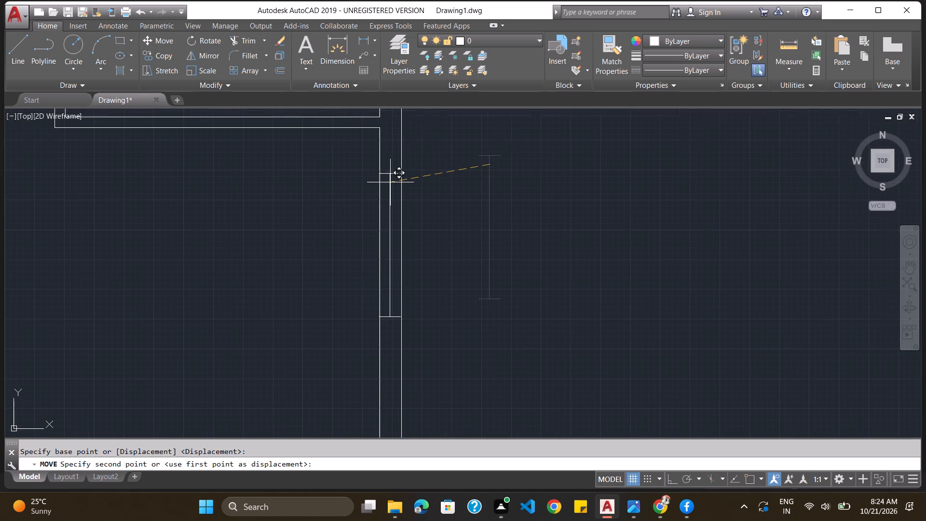
{"action": "scroll", "coordinate": [389, 191], "scroll_direction": "down", "scroll_amount": 2}
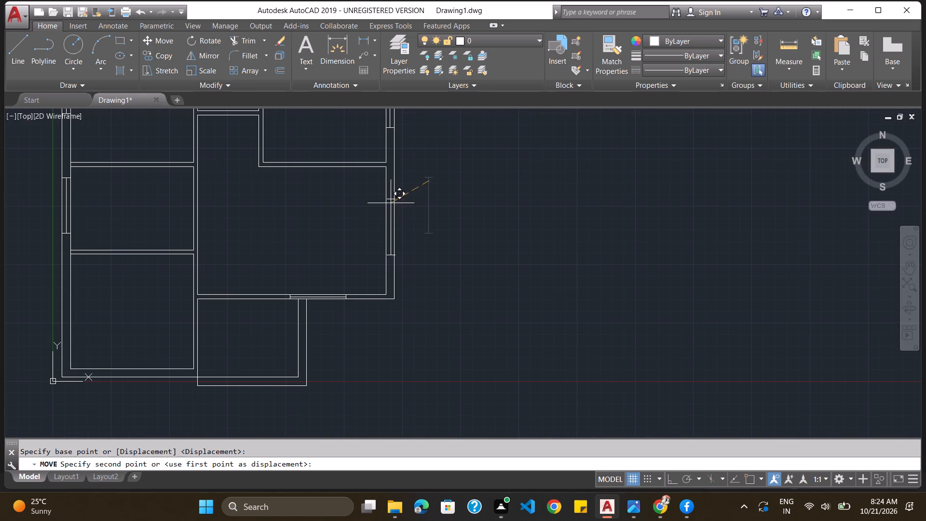
{"action": "scroll", "coordinate": [391, 203], "scroll_direction": "up", "scroll_amount": 4}
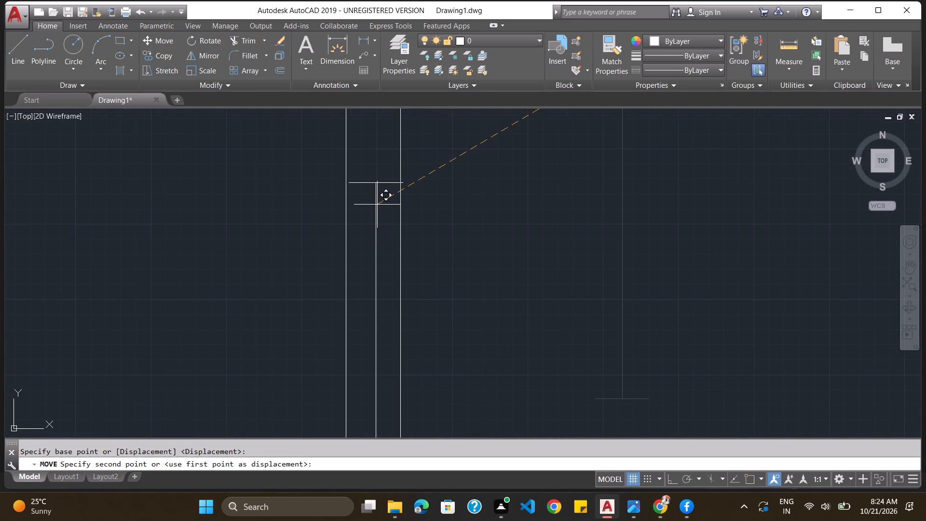
{"action": "scroll", "coordinate": [377, 205], "scroll_direction": "up", "scroll_amount": 1}
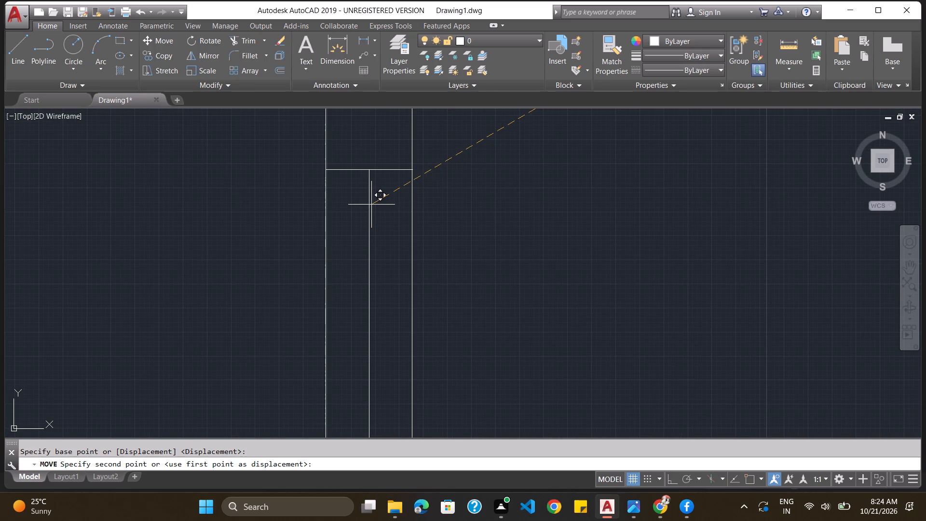
{"action": "left_click", "coordinate": [370, 205]}
{"action": "scroll", "coordinate": [409, 203], "scroll_direction": "down", "scroll_amount": 5}
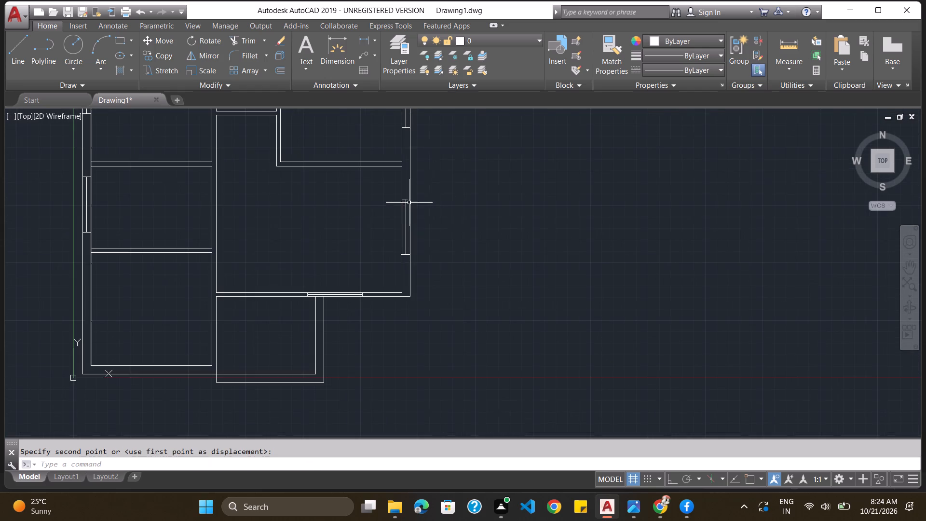
Inspect how the window symbol fits the central room's east wall, and review the whole plan.
{"action": "scroll", "coordinate": [412, 278], "scroll_direction": "up", "scroll_amount": 5}
{"action": "scroll", "coordinate": [389, 262], "scroll_direction": "down", "scroll_amount": 3}
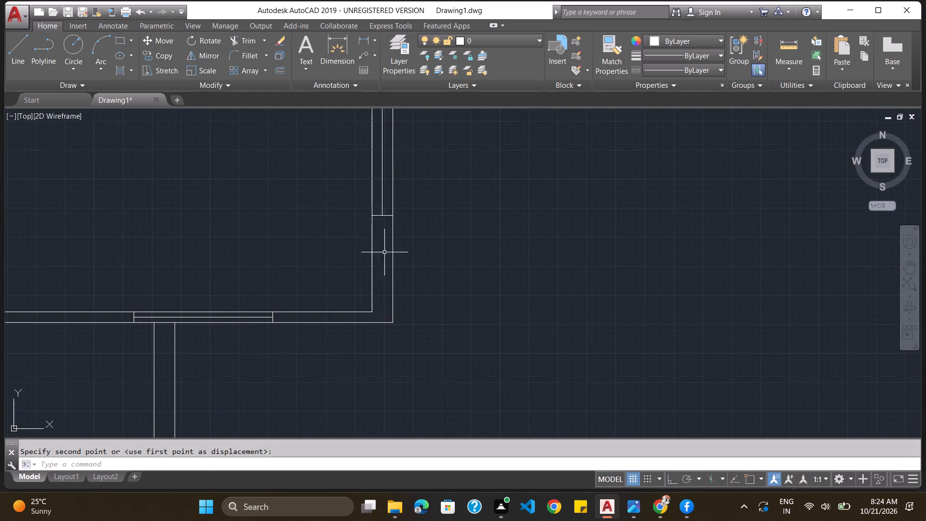
{"action": "scroll", "coordinate": [377, 210], "scroll_direction": "up", "scroll_amount": 6}
{"action": "scroll", "coordinate": [377, 210], "scroll_direction": "down", "scroll_amount": 5}
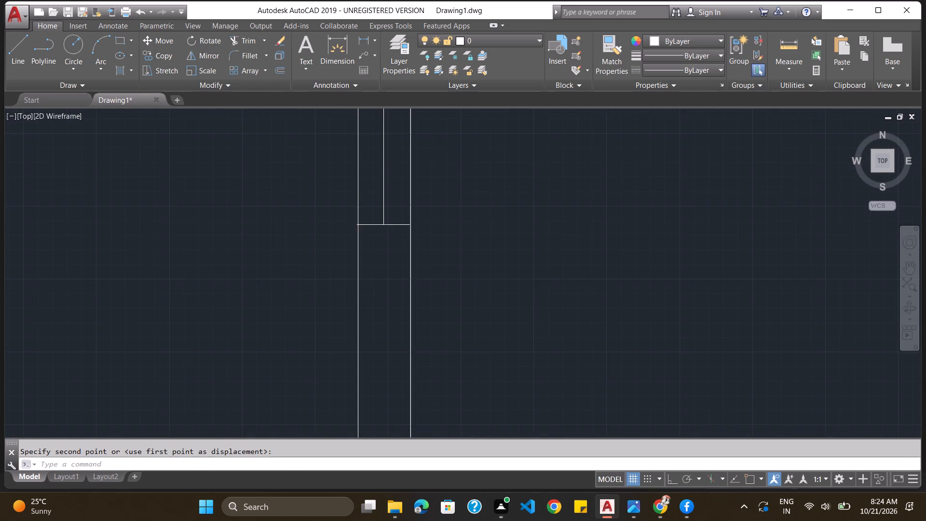
{"action": "scroll", "coordinate": [377, 210], "scroll_direction": "down", "scroll_amount": 7}
{"action": "scroll", "coordinate": [362, 180], "scroll_direction": "up", "scroll_amount": 3}
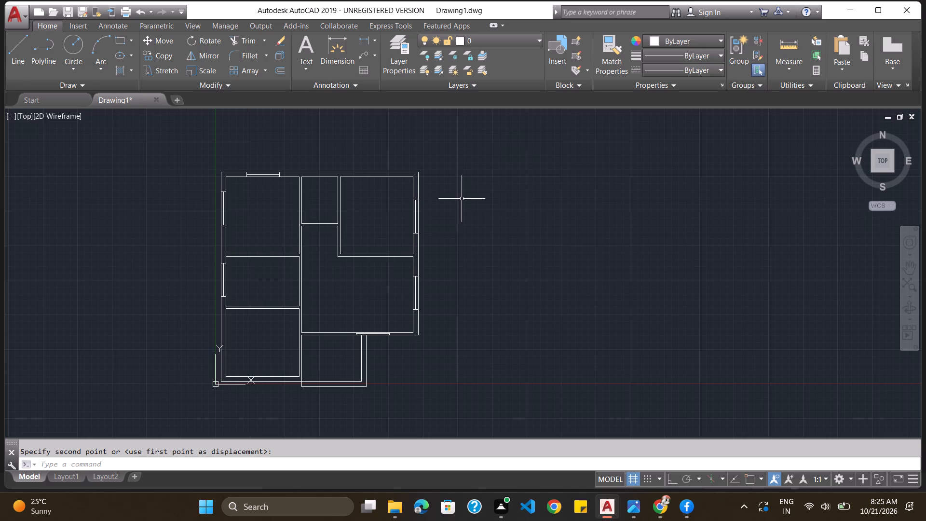
{"action": "left_click", "coordinate": [549, 183]}
{"action": "left_click", "coordinate": [624, 185]}
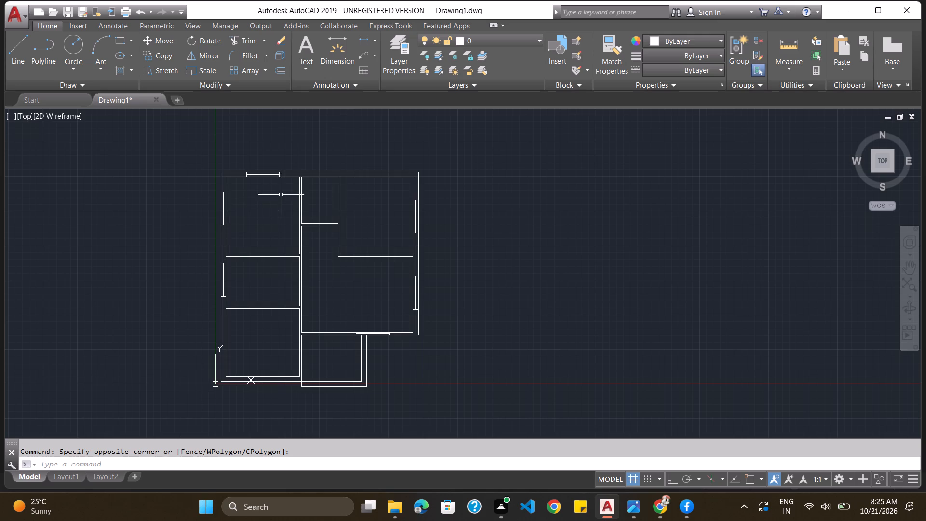
Break a 3' gap northward in the northwest room's inner east wall line, starting at the room's southeast corner.
{"action": "scroll", "coordinate": [281, 254], "scroll_direction": "up", "scroll_amount": 2}
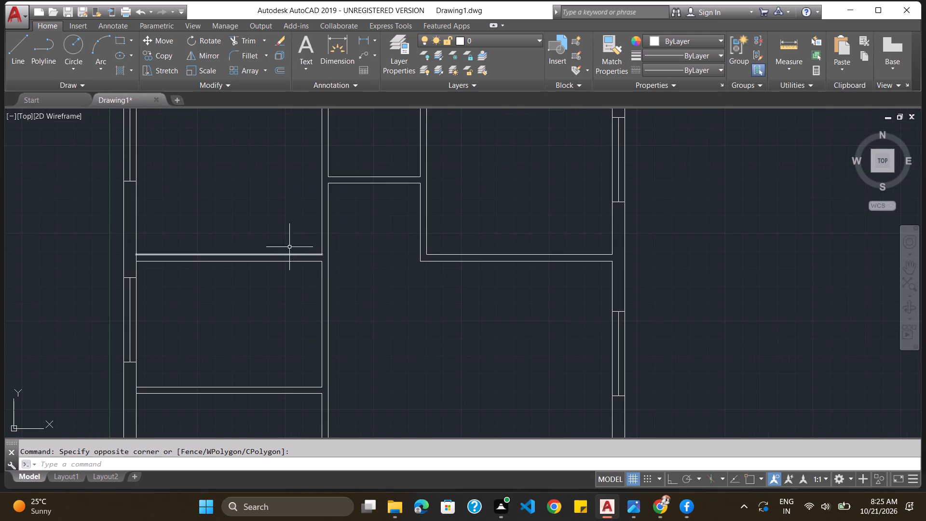
{"action": "left_click", "coordinate": [312, 465]}
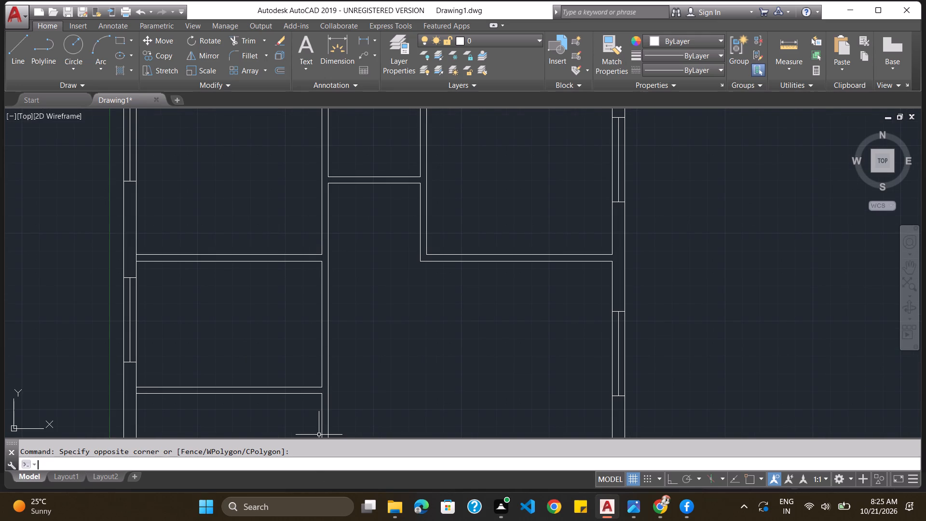
{"action": "type", "text": "br"}
{"action": "key", "text": "Return"}
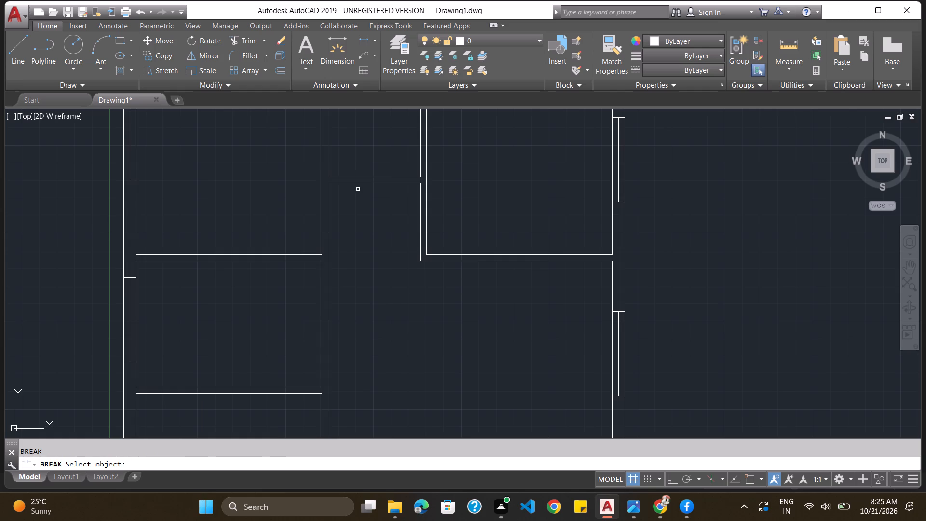
{"action": "scroll", "coordinate": [337, 215], "scroll_direction": "up", "scroll_amount": 2}
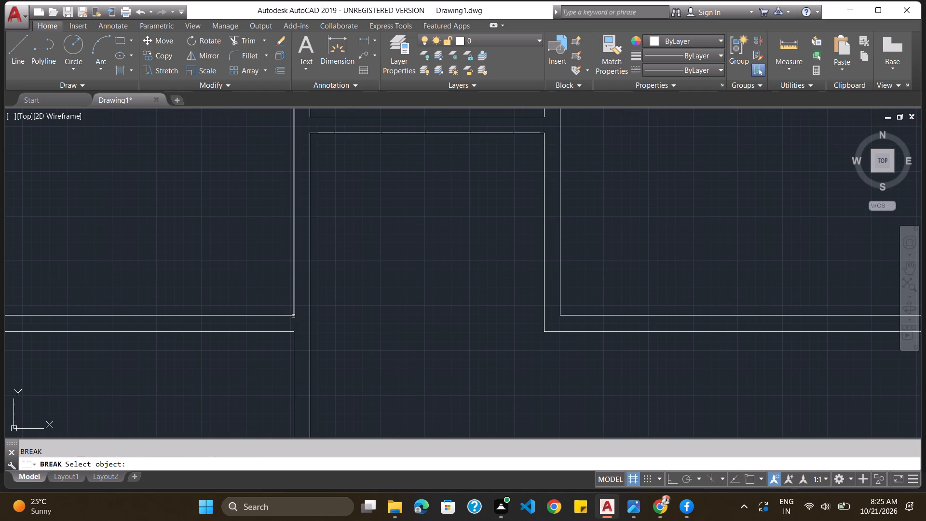
{"action": "left_click", "coordinate": [293, 315]}
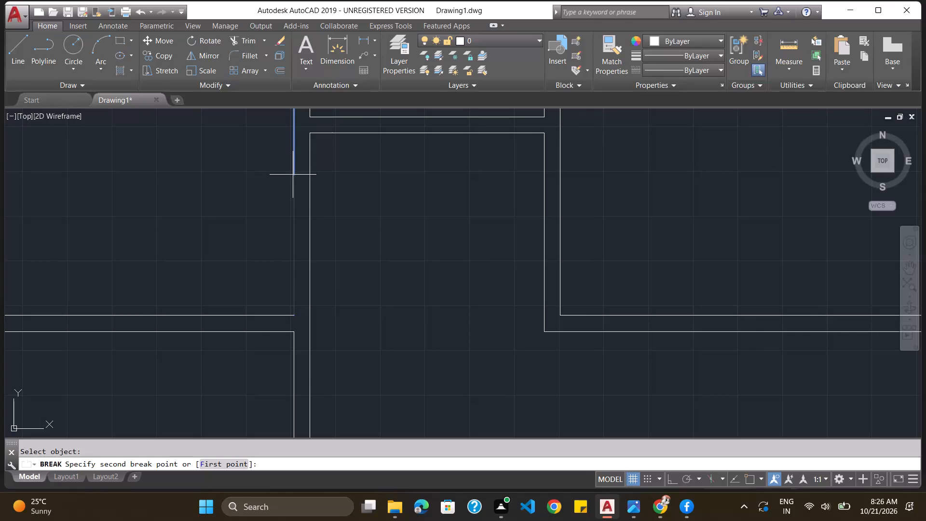
{"action": "type", "text": "3'"}
{"action": "key", "text": "Return"}
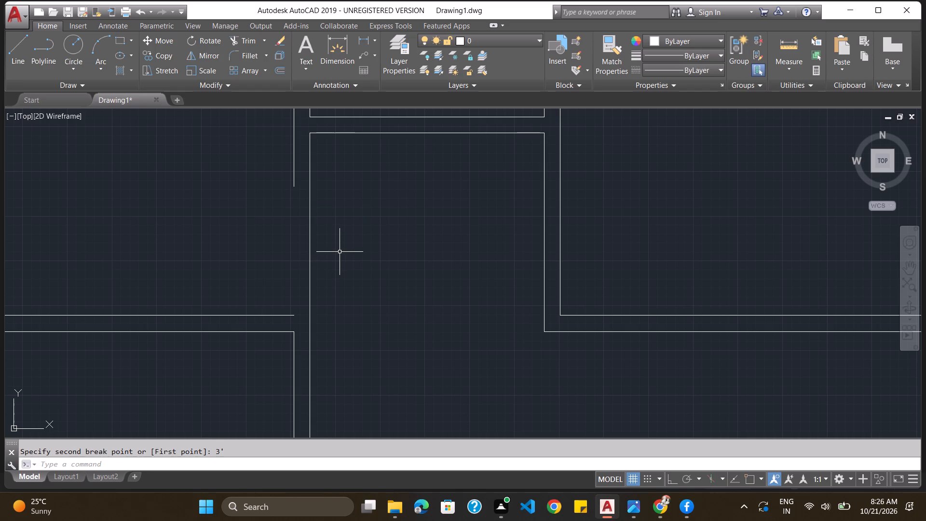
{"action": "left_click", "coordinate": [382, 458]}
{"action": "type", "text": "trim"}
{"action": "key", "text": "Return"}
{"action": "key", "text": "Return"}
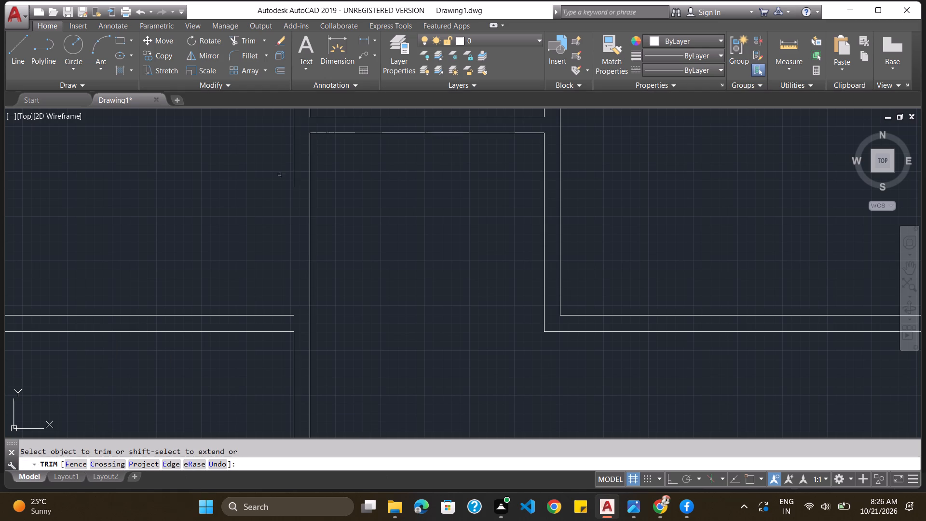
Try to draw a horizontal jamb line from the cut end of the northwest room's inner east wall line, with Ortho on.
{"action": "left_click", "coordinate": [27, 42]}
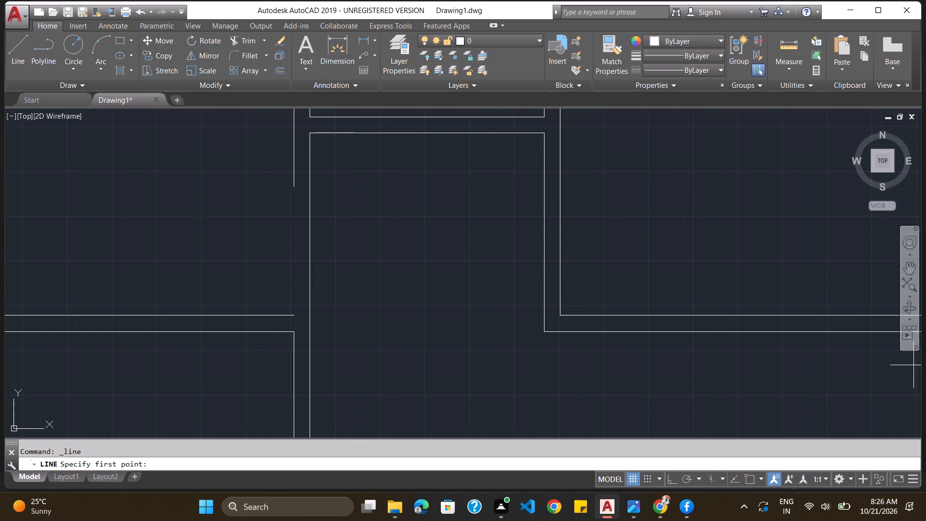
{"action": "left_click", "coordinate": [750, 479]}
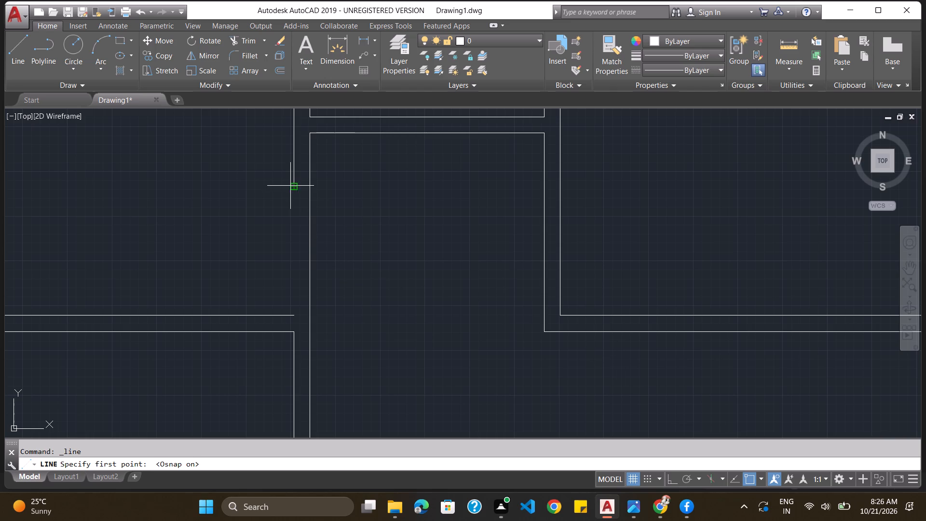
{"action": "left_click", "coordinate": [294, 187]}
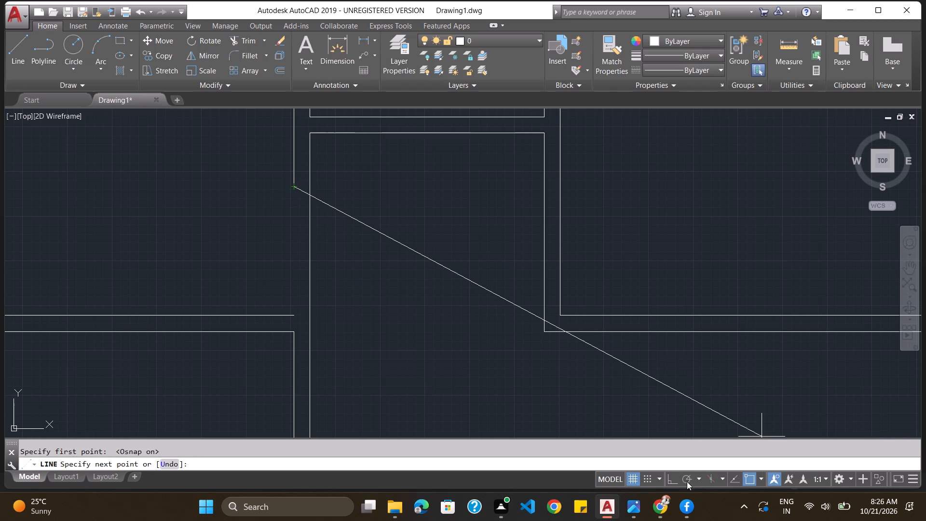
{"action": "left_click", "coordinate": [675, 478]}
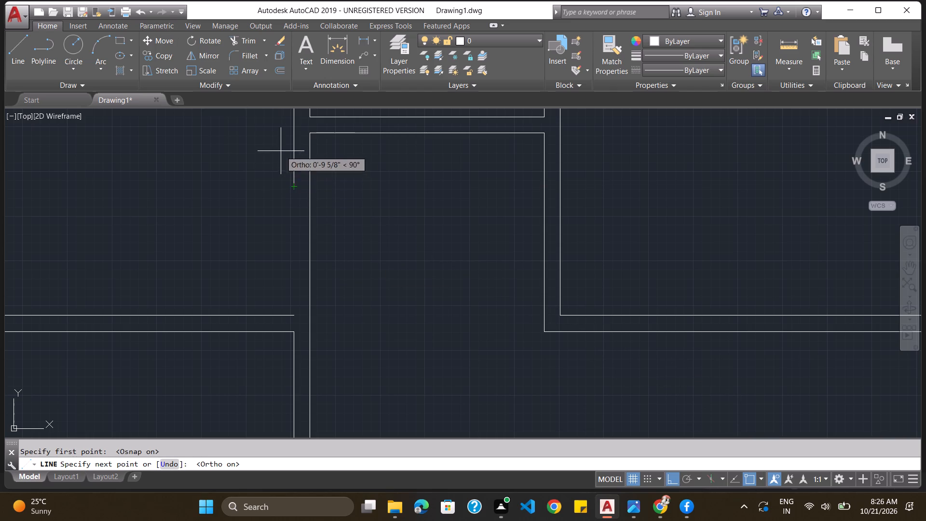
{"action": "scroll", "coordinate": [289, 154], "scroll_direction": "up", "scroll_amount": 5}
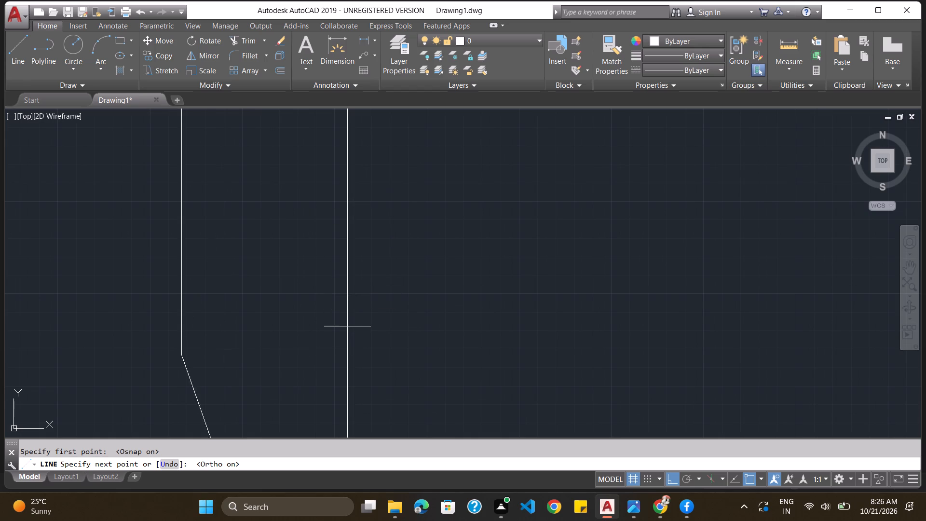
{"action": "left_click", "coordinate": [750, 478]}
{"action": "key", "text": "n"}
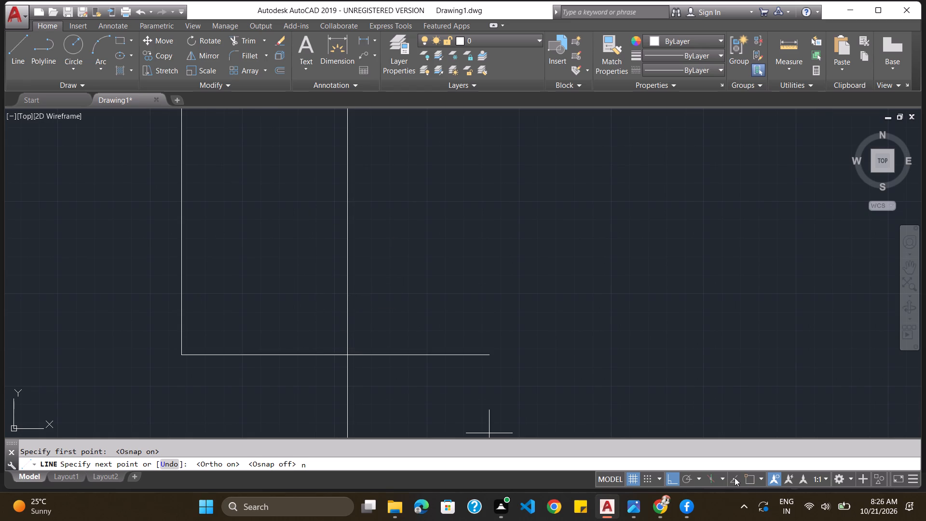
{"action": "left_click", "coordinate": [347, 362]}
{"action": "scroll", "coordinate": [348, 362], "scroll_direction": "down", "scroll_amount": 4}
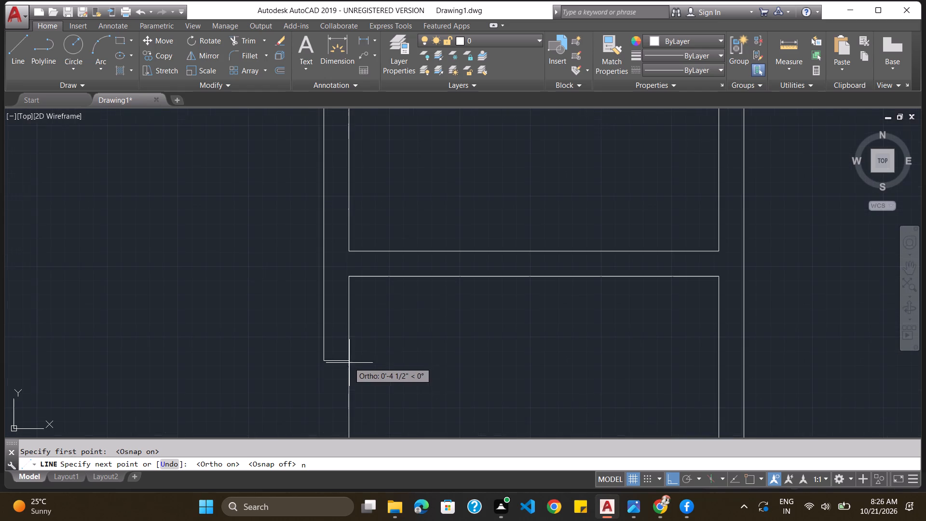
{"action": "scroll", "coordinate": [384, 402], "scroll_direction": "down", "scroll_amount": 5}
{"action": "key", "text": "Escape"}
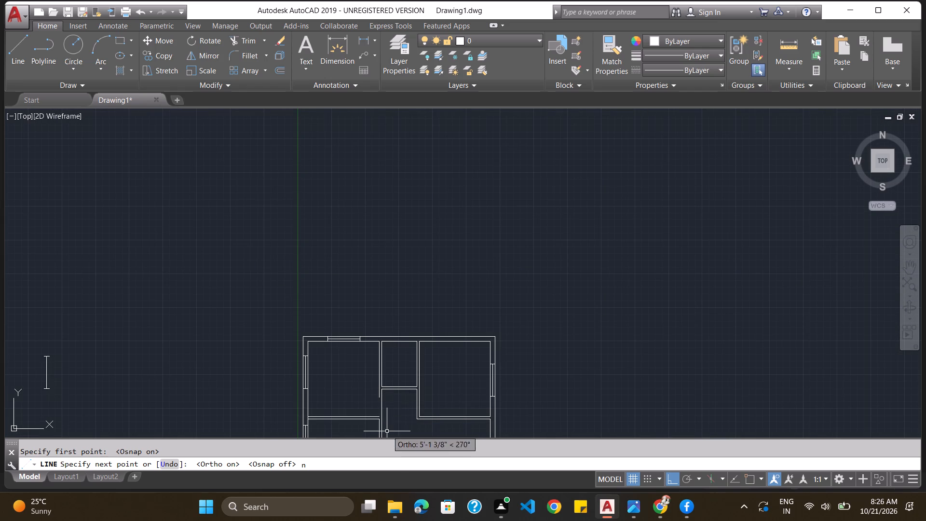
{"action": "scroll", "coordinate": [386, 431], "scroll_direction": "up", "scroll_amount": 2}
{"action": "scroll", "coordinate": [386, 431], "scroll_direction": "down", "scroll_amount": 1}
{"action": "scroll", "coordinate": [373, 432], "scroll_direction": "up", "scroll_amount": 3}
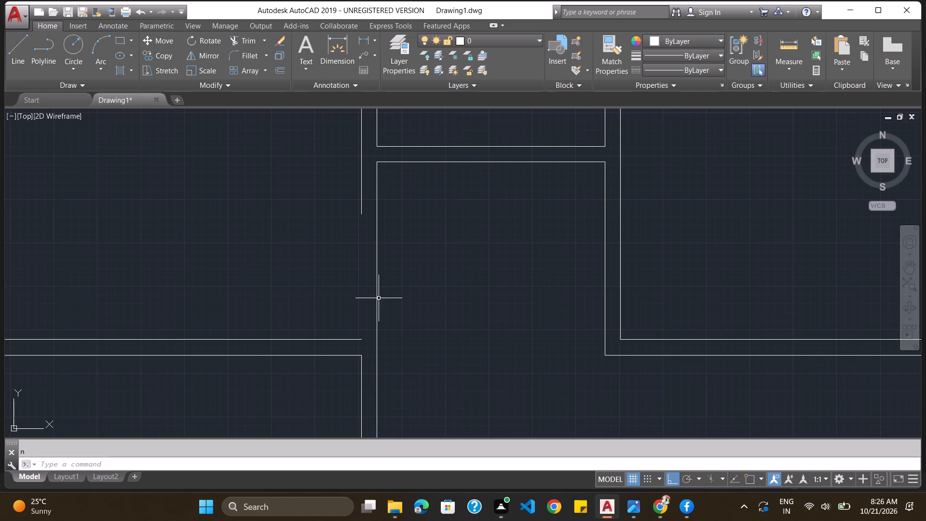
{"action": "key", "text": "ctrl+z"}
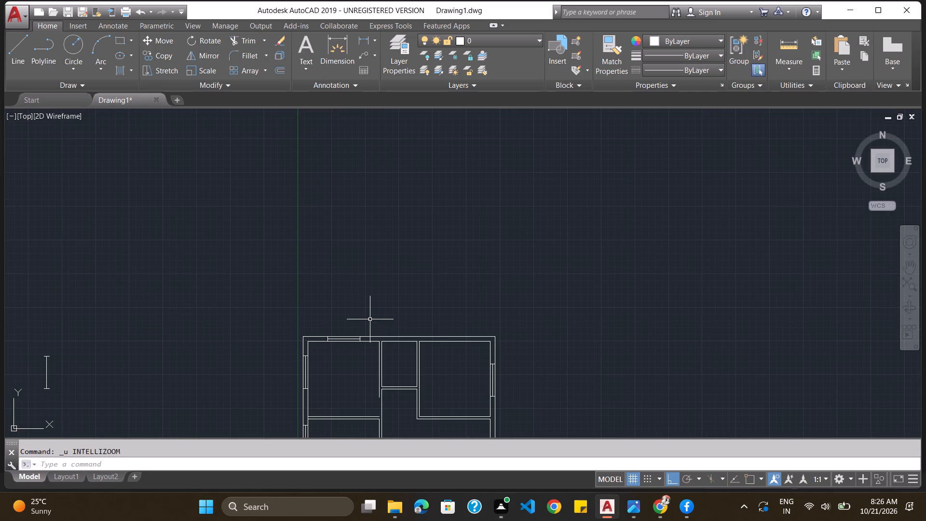
Draw a horizontal jamb line about 4 1/2" long from the cut end of the northwest room's inner east wall line to the opposite wall line.
{"action": "scroll", "coordinate": [389, 410], "scroll_direction": "up", "scroll_amount": 4}
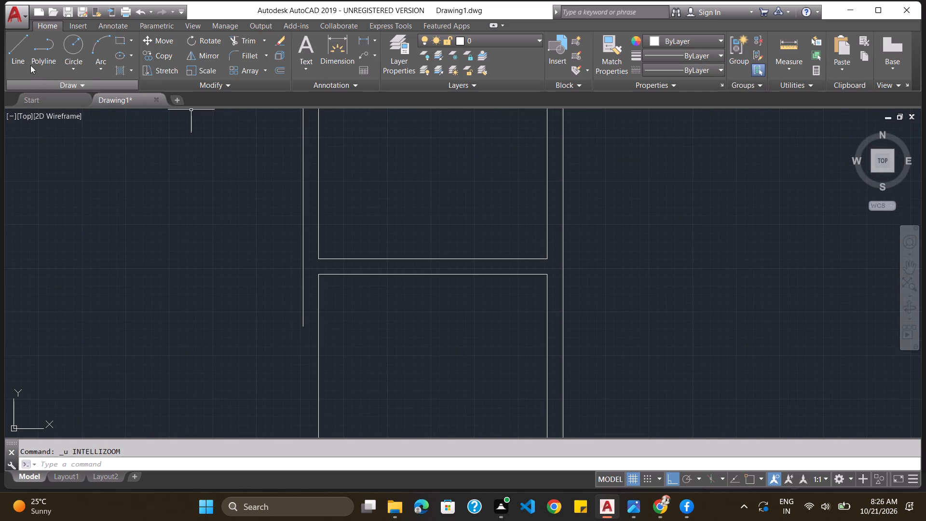
{"action": "left_click", "coordinate": [14, 58]}
{"action": "left_click", "coordinate": [752, 479]}
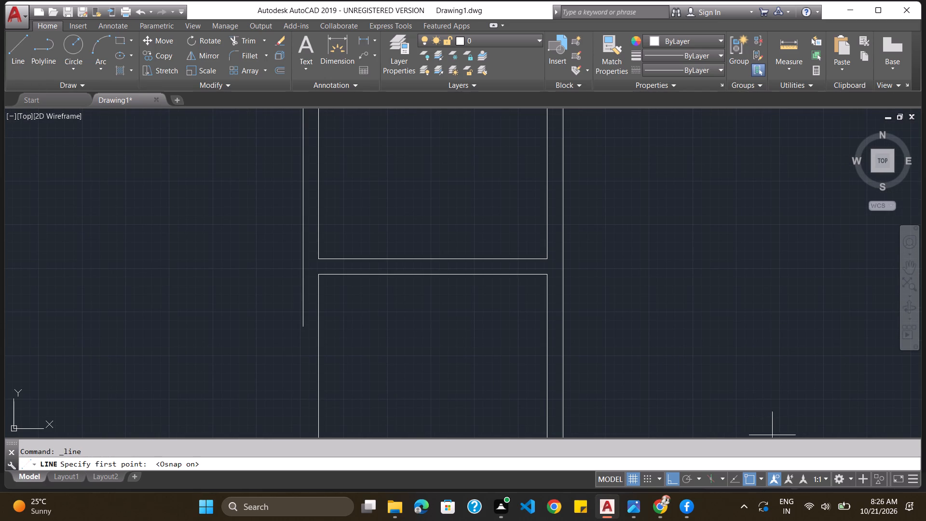
{"action": "left_click", "coordinate": [304, 327]}
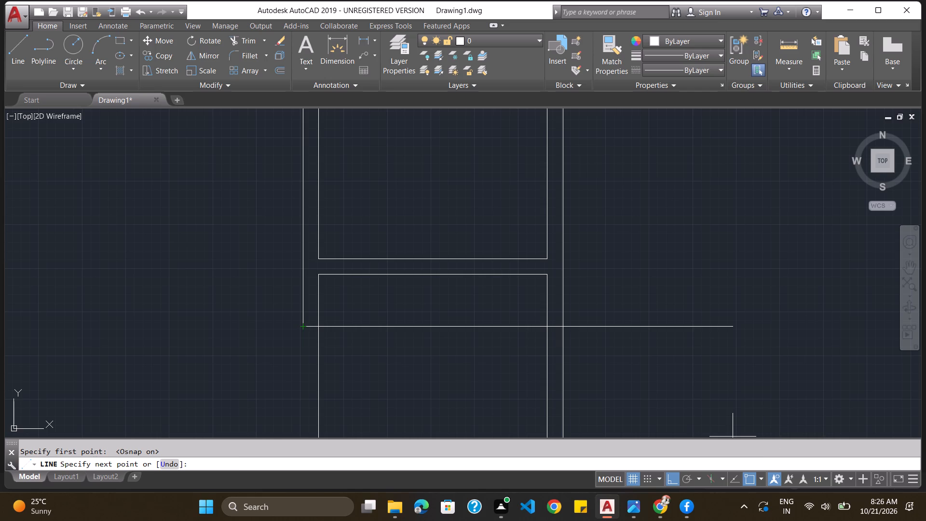
{"action": "left_click", "coordinate": [751, 478]}
{"action": "scroll", "coordinate": [302, 308], "scroll_direction": "up", "scroll_amount": 4}
{"action": "scroll", "coordinate": [304, 307], "scroll_direction": "down", "scroll_amount": 2}
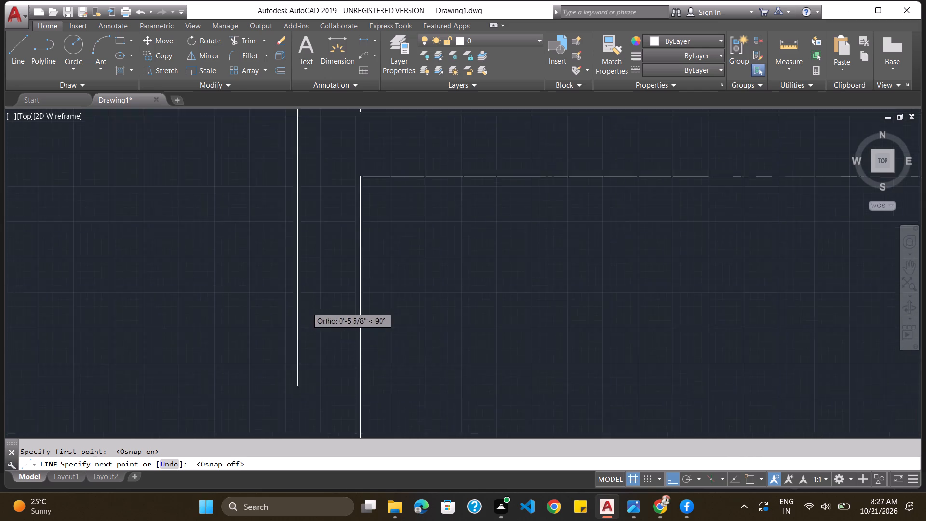
{"action": "scroll", "coordinate": [310, 308], "scroll_direction": "down", "scroll_amount": 3}
{"action": "scroll", "coordinate": [305, 339], "scroll_direction": "up", "scroll_amount": 5}
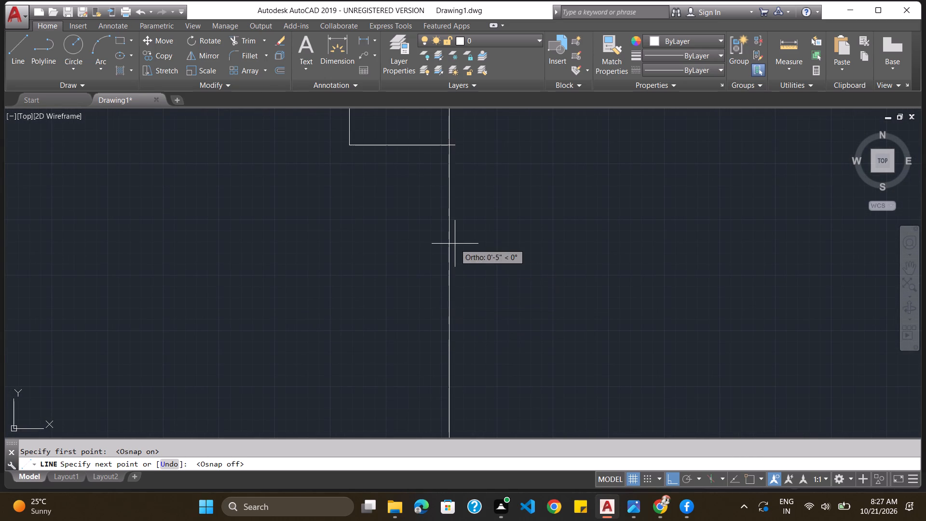
{"action": "left_click", "coordinate": [449, 152]}
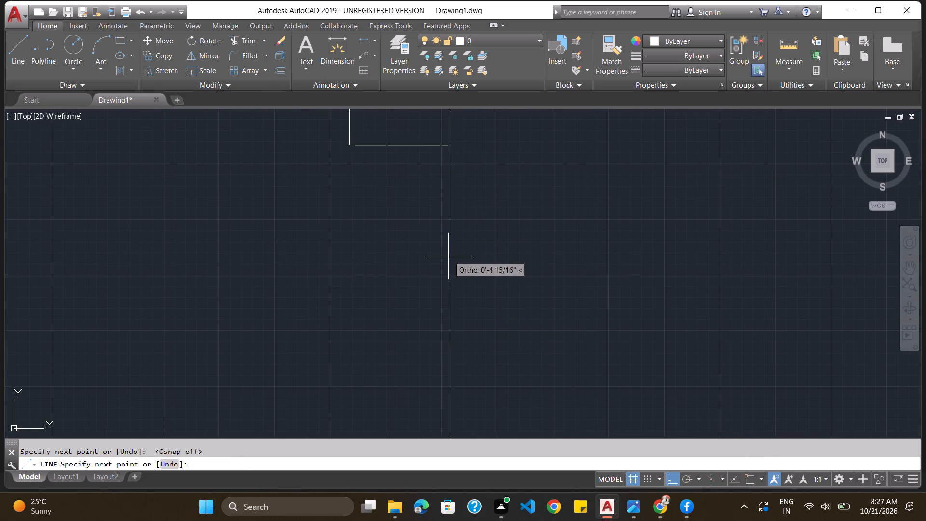
{"action": "key", "text": "Escape"}
Extend the northwest room's south wall line east to the remaining partition line, and trim that partition line north of it to clear the doorway.
{"action": "scroll", "coordinate": [441, 279], "scroll_direction": "down", "scroll_amount": 4}
{"action": "scroll", "coordinate": [434, 356], "scroll_direction": "down", "scroll_amount": 2}
{"action": "scroll", "coordinate": [431, 382], "scroll_direction": "up", "scroll_amount": 4}
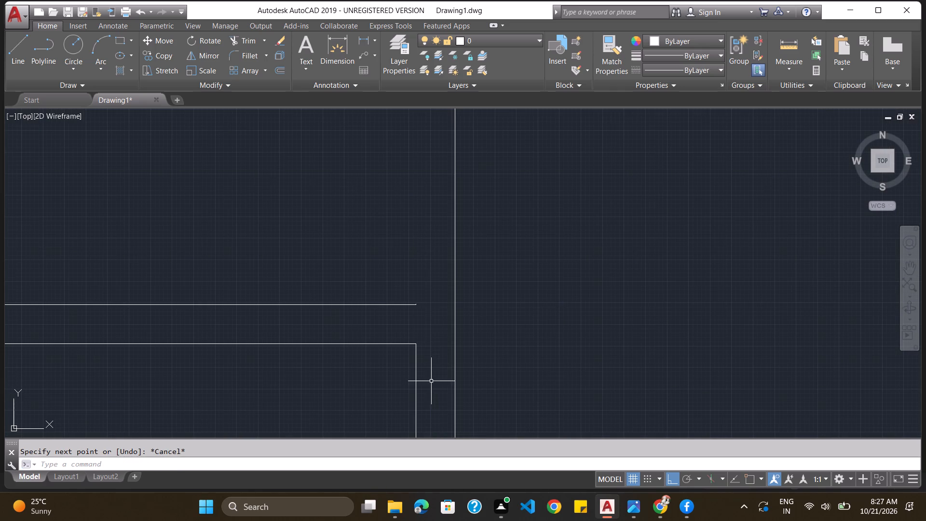
{"action": "key", "text": "Escape"}
{"action": "type", "text": "trim"}
{"action": "key", "text": "Return"}
{"action": "key", "text": "Return"}
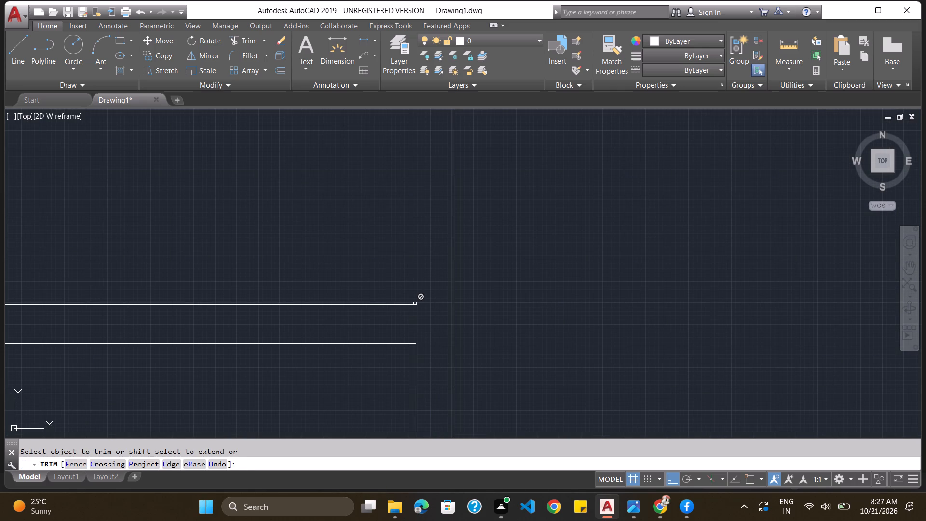
{"action": "left_click", "coordinate": [411, 304], "text": "shift"}
{"action": "scroll", "coordinate": [431, 274], "scroll_direction": "down", "scroll_amount": 1}
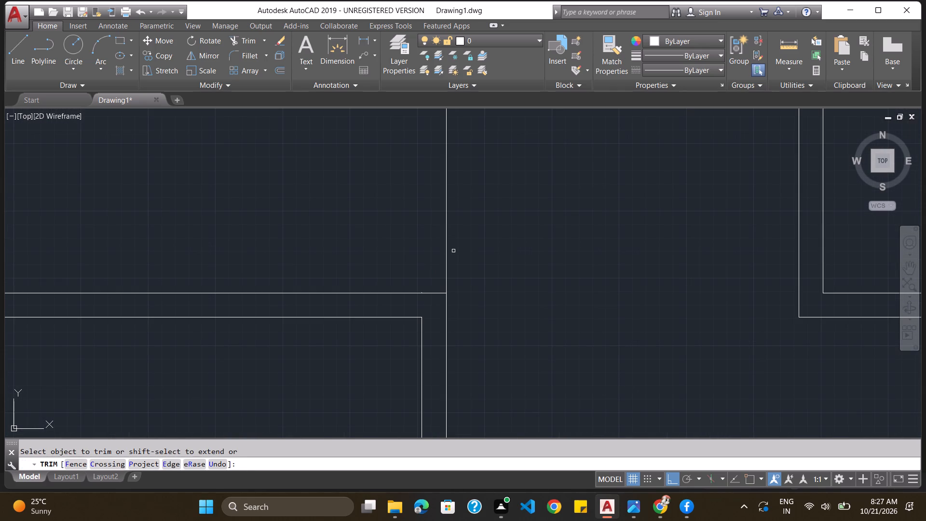
{"action": "left_click", "coordinate": [446, 259]}
{"action": "scroll", "coordinate": [446, 259], "scroll_direction": "down", "scroll_amount": 3}
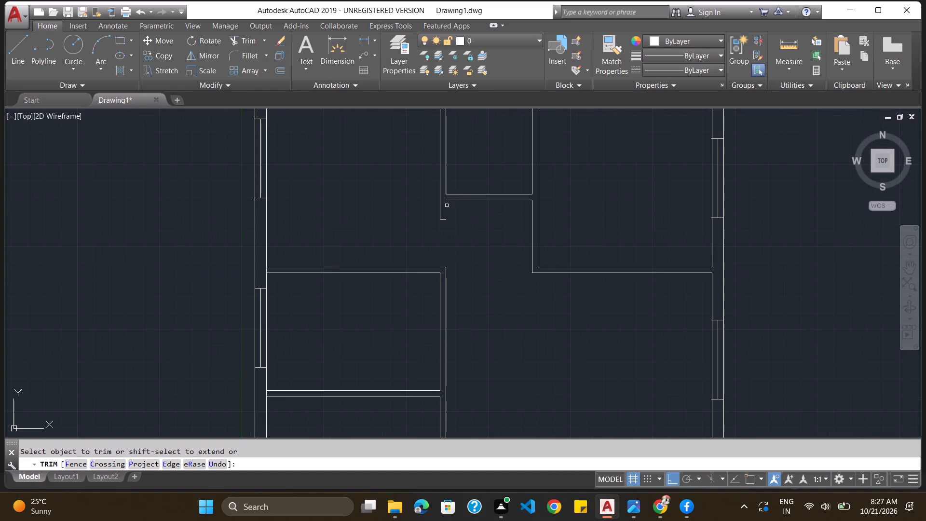
Extend the northwest room's outer east wall line south to the jamb, and trim its short piece inside the small north room's south wall junction.
{"action": "scroll", "coordinate": [452, 196], "scroll_direction": "up", "scroll_amount": 4}
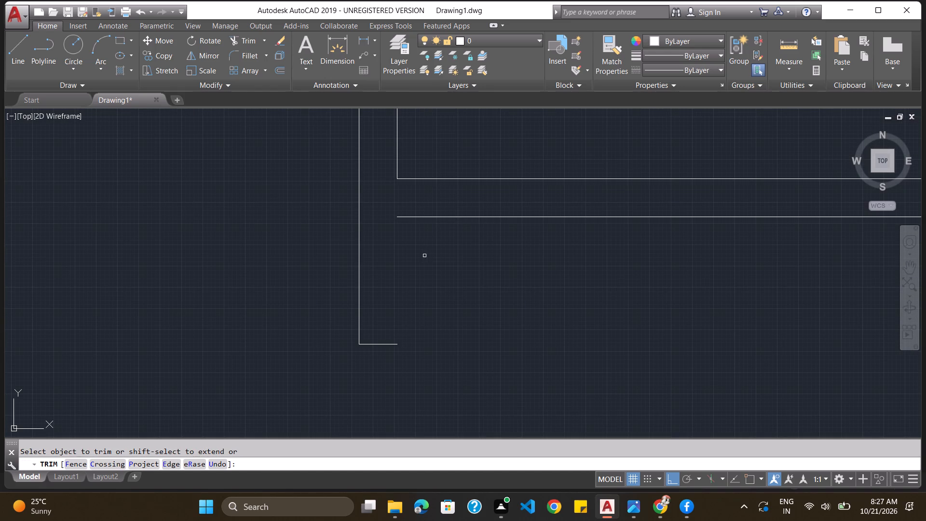
{"action": "left_click", "coordinate": [396, 166], "text": "shift"}
{"action": "left_click", "coordinate": [397, 191], "text": "shift"}
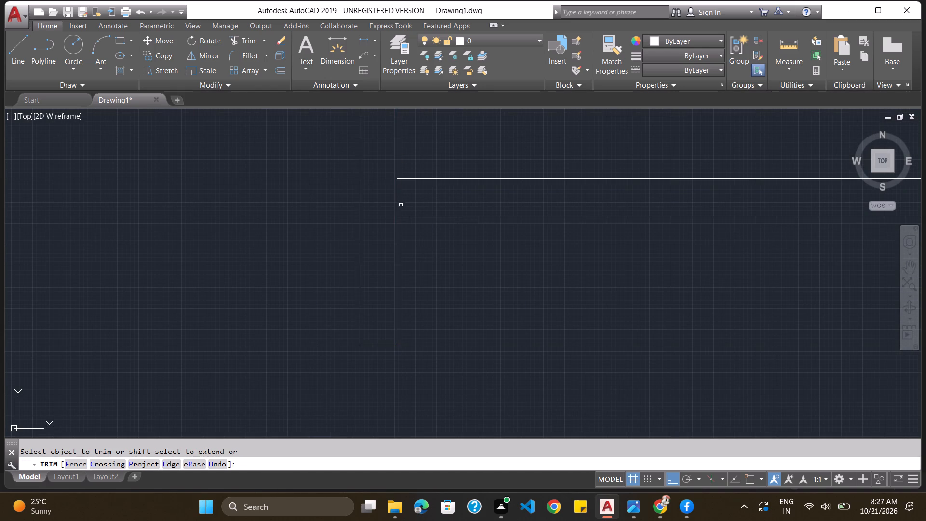
{"action": "left_click", "coordinate": [397, 201]}
Trim both lines of the northeast room's west wall between the jamb level and the south wall to open a doorway.
{"action": "scroll", "coordinate": [422, 204], "scroll_direction": "down", "scroll_amount": 5}
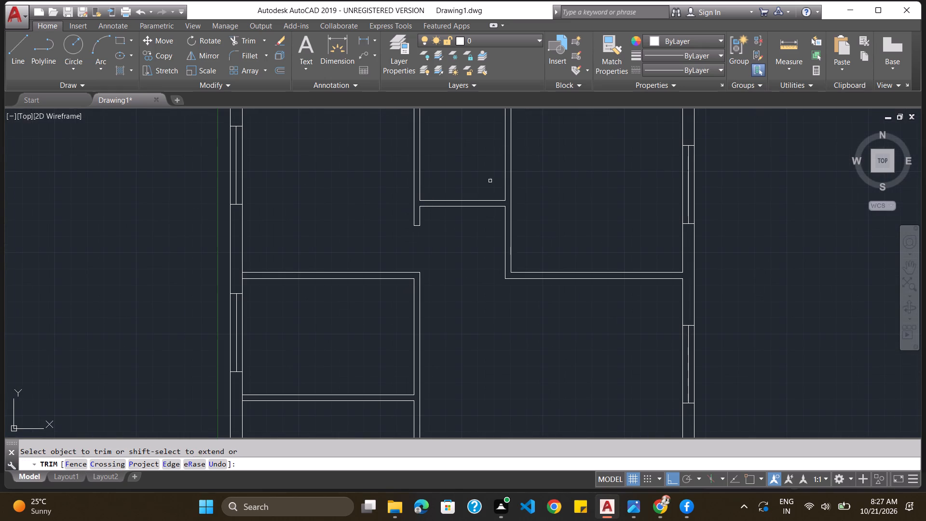
{"action": "scroll", "coordinate": [513, 233], "scroll_direction": "down", "scroll_amount": 1}
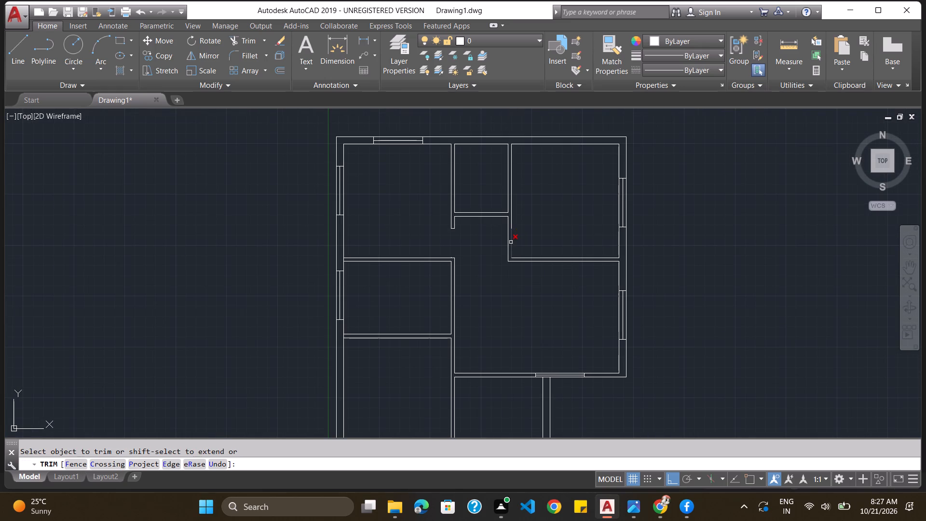
{"action": "scroll", "coordinate": [513, 238], "scroll_direction": "up", "scroll_amount": 1}
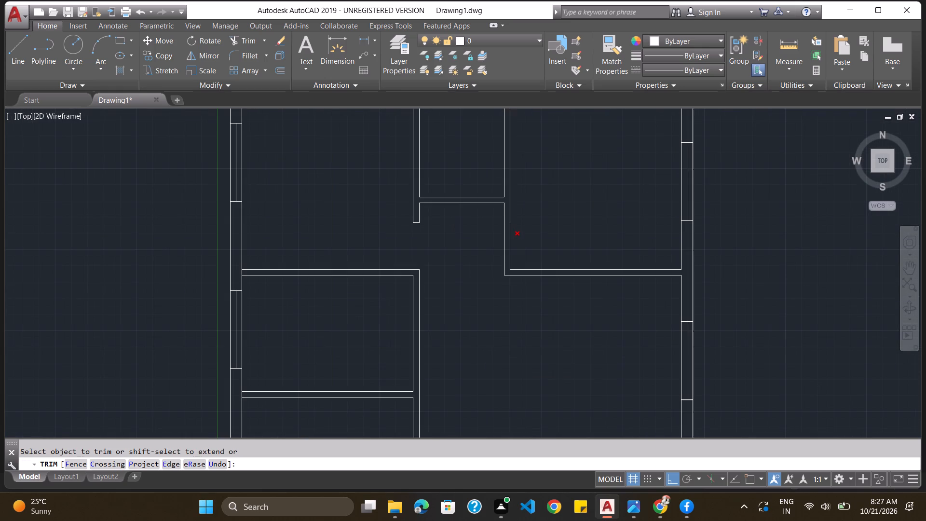
{"action": "scroll", "coordinate": [513, 238], "scroll_direction": "up", "scroll_amount": 1}
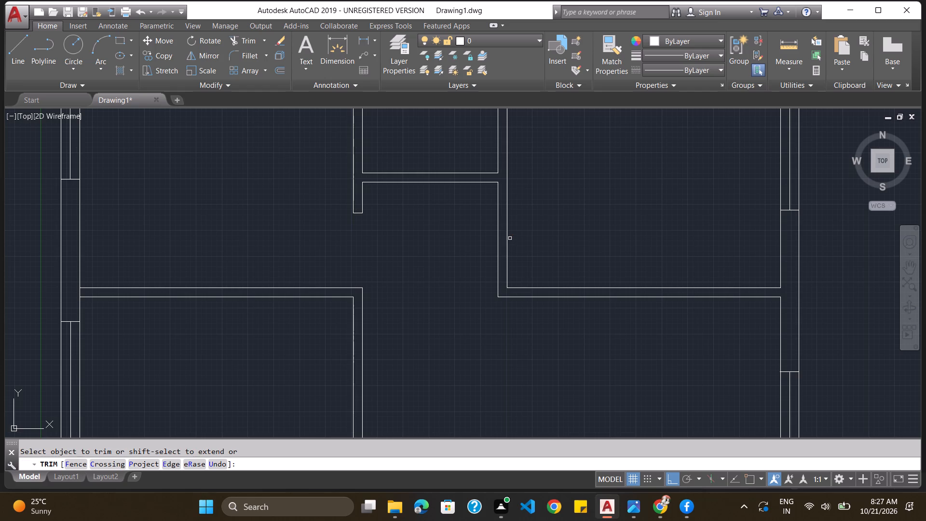
{"action": "left_click", "coordinate": [506, 233]}
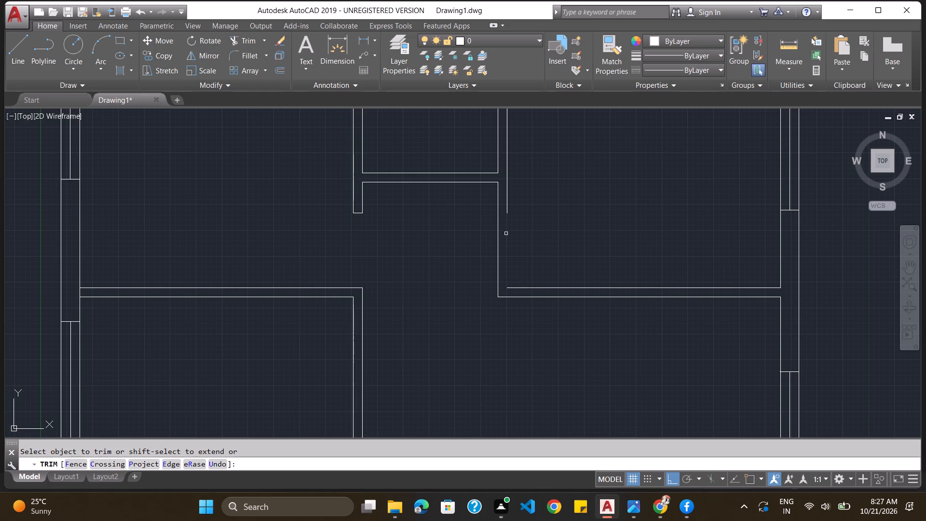
{"action": "left_click", "coordinate": [498, 236]}
Draw a jamb line closing the cut north ends of the northeast room's west wall lines, snapping endpoint to endpoint.
{"action": "left_click", "coordinate": [17, 54]}
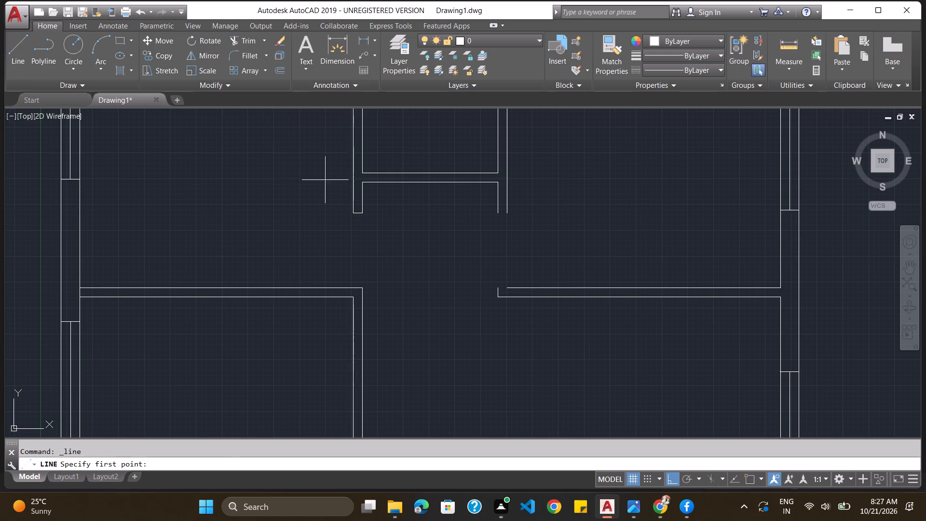
{"action": "left_click", "coordinate": [751, 484]}
{"action": "left_click", "coordinate": [500, 213]}
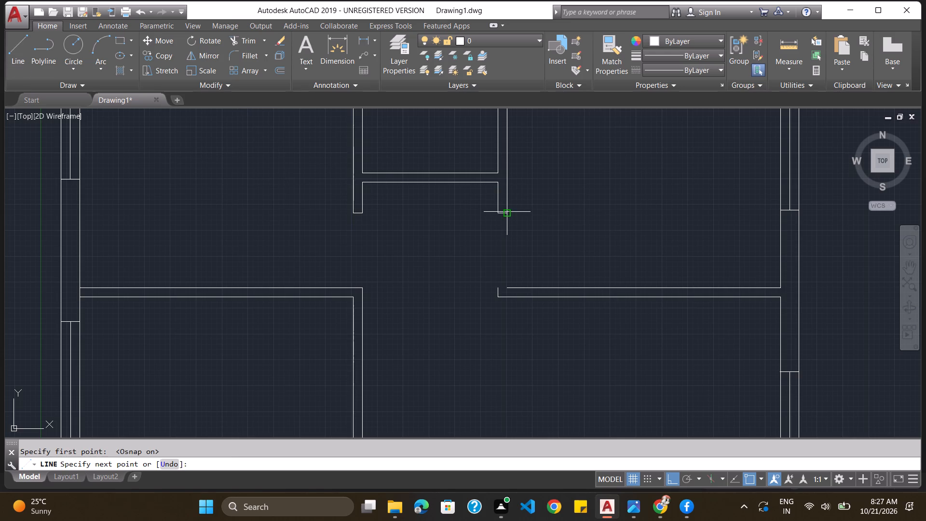
{"action": "left_click", "coordinate": [507, 212]}
{"action": "key", "text": "Escape"}
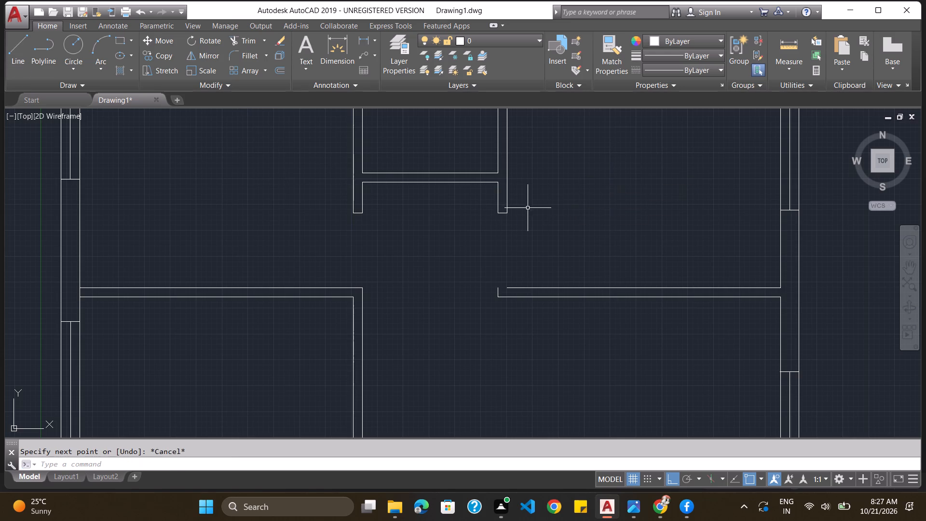
Extend the upper line of the northeast room's south wall west to the short line at the wall's open end.
{"action": "scroll", "coordinate": [507, 204], "scroll_direction": "up", "scroll_amount": 1}
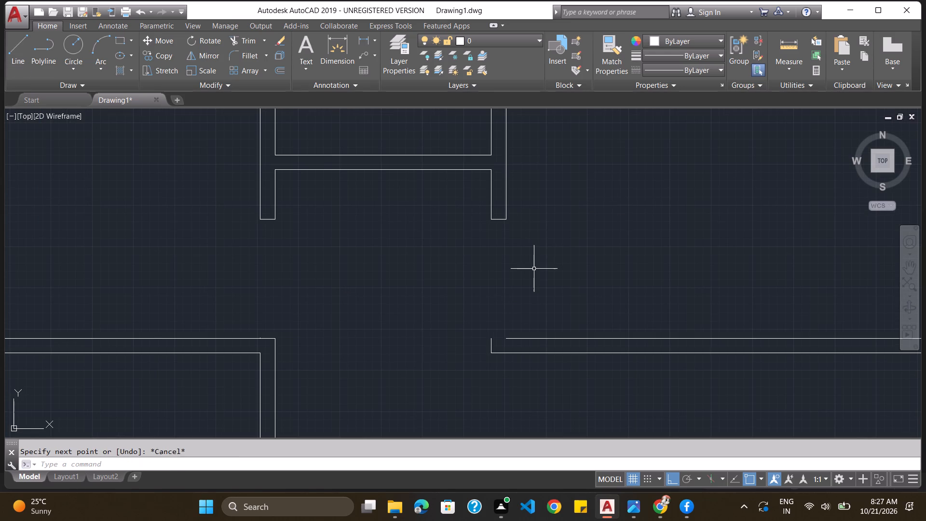
{"action": "scroll", "coordinate": [534, 269], "scroll_direction": "down", "scroll_amount": 2}
{"action": "key", "text": "Escape"}
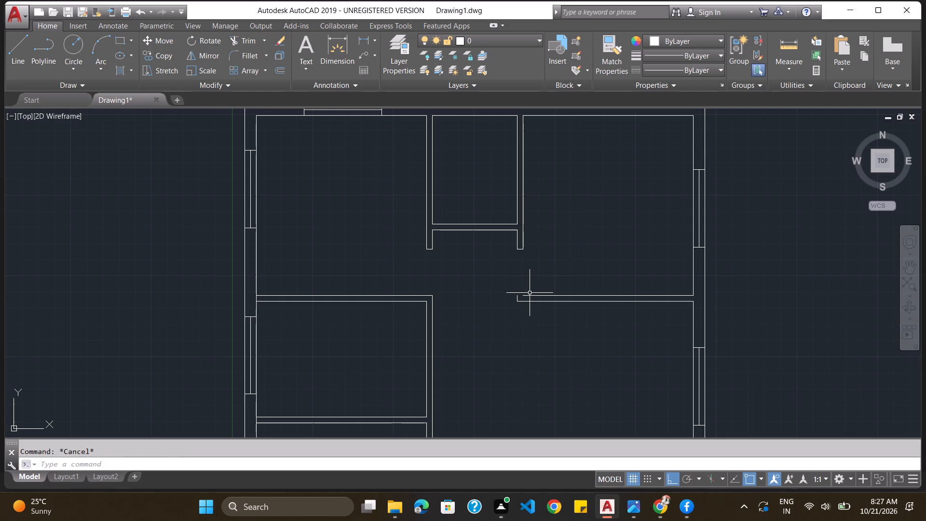
{"action": "key", "text": "t"}
{"action": "key", "text": "r"}
{"action": "type", "text": "im"}
{"action": "key", "text": "Return"}
{"action": "key", "text": "Return"}
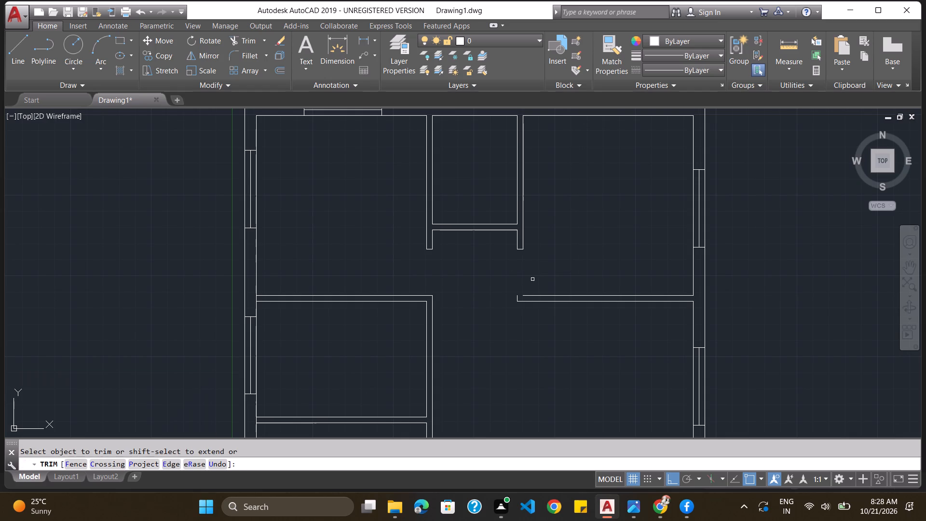
{"action": "left_click", "coordinate": [529, 296], "text": "shift"}
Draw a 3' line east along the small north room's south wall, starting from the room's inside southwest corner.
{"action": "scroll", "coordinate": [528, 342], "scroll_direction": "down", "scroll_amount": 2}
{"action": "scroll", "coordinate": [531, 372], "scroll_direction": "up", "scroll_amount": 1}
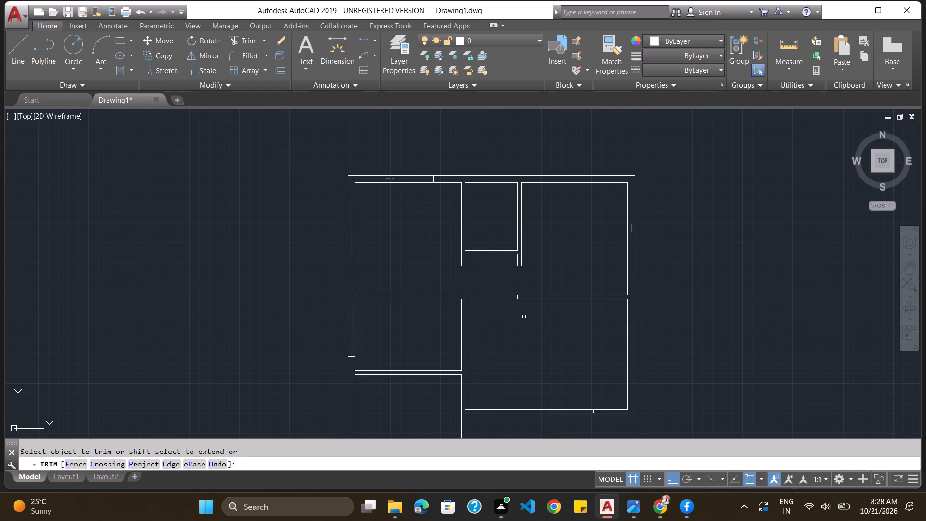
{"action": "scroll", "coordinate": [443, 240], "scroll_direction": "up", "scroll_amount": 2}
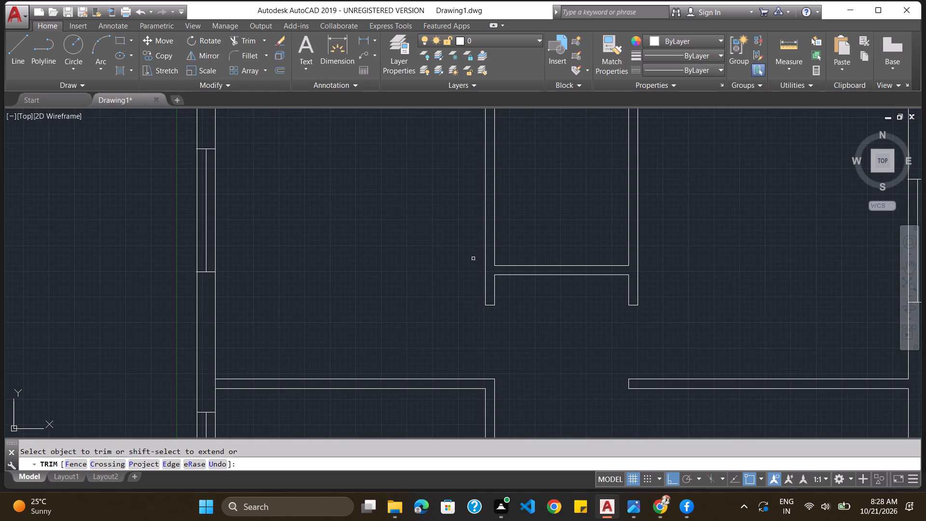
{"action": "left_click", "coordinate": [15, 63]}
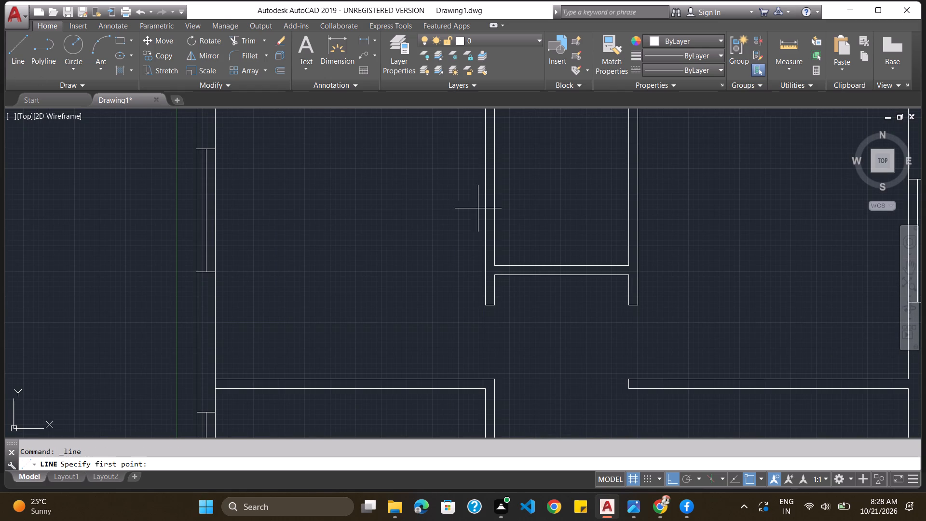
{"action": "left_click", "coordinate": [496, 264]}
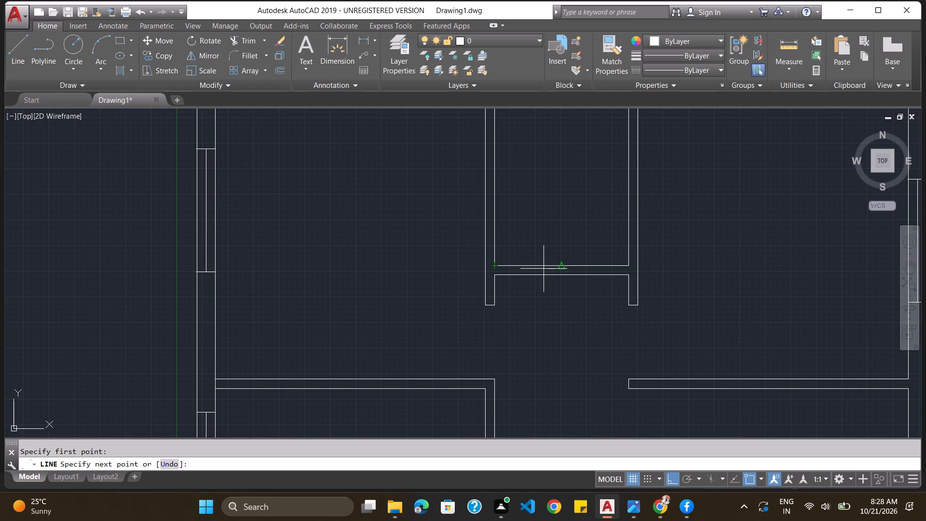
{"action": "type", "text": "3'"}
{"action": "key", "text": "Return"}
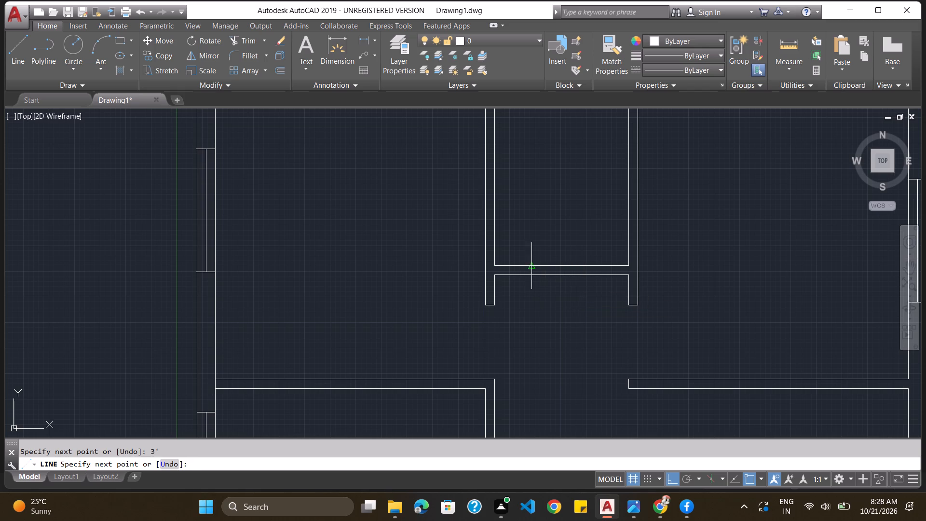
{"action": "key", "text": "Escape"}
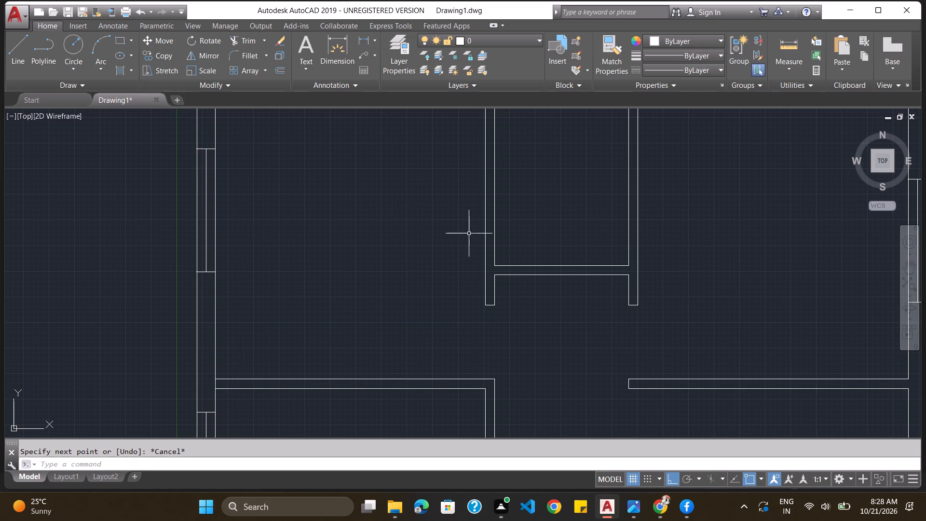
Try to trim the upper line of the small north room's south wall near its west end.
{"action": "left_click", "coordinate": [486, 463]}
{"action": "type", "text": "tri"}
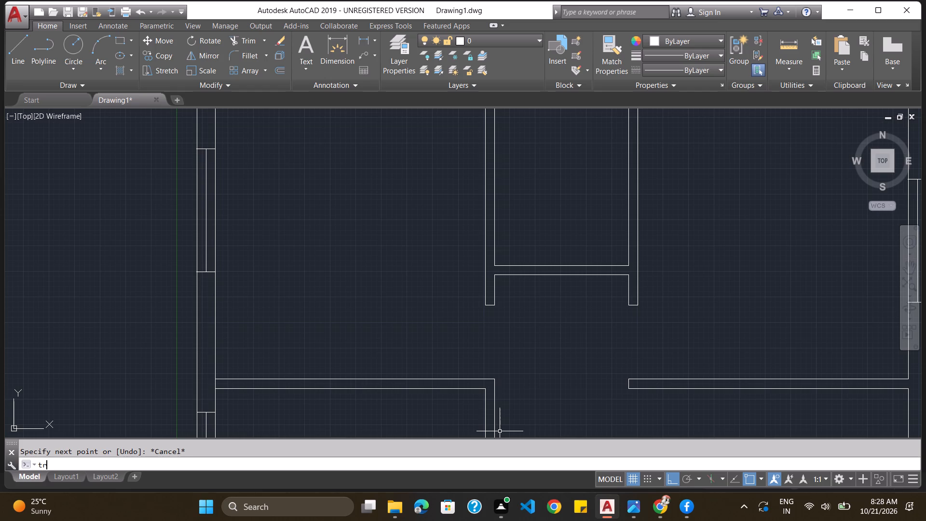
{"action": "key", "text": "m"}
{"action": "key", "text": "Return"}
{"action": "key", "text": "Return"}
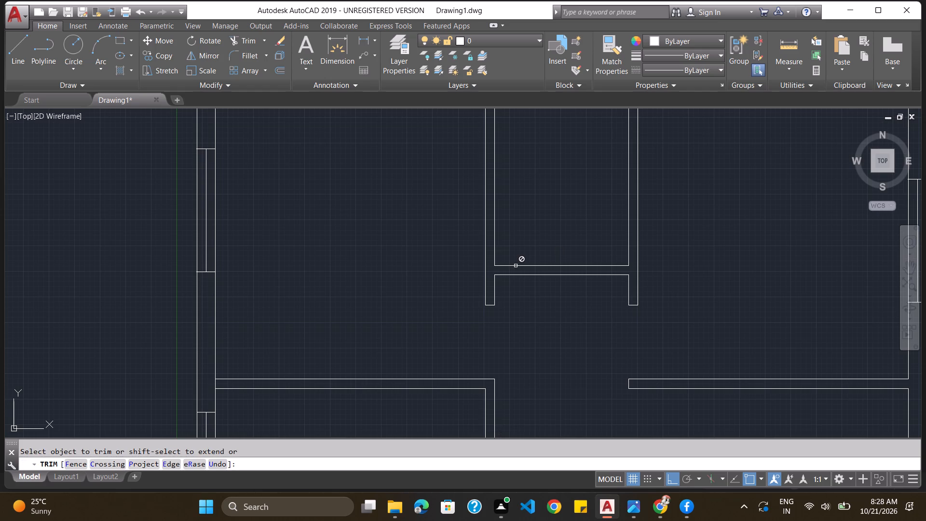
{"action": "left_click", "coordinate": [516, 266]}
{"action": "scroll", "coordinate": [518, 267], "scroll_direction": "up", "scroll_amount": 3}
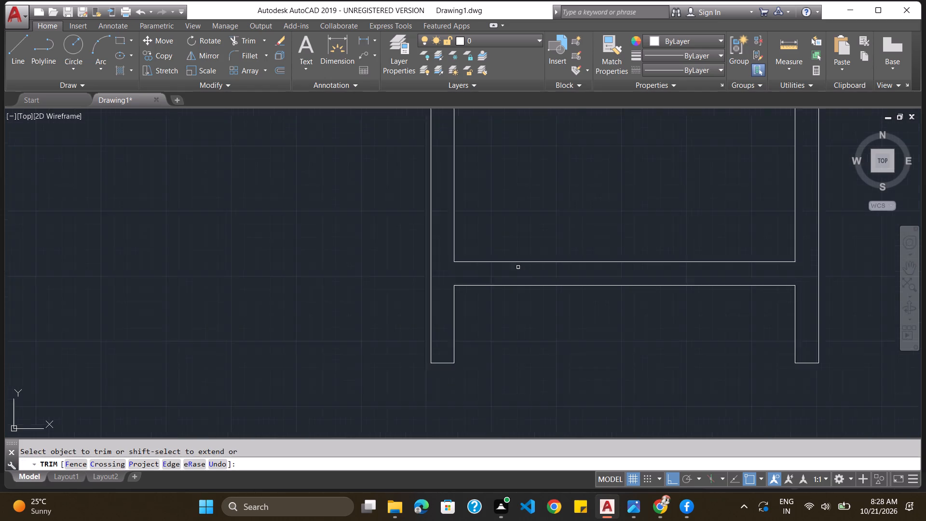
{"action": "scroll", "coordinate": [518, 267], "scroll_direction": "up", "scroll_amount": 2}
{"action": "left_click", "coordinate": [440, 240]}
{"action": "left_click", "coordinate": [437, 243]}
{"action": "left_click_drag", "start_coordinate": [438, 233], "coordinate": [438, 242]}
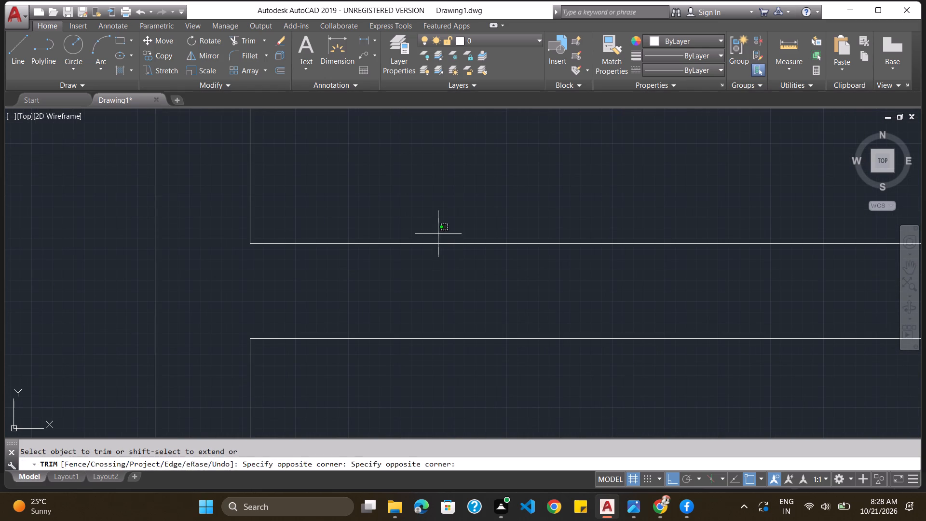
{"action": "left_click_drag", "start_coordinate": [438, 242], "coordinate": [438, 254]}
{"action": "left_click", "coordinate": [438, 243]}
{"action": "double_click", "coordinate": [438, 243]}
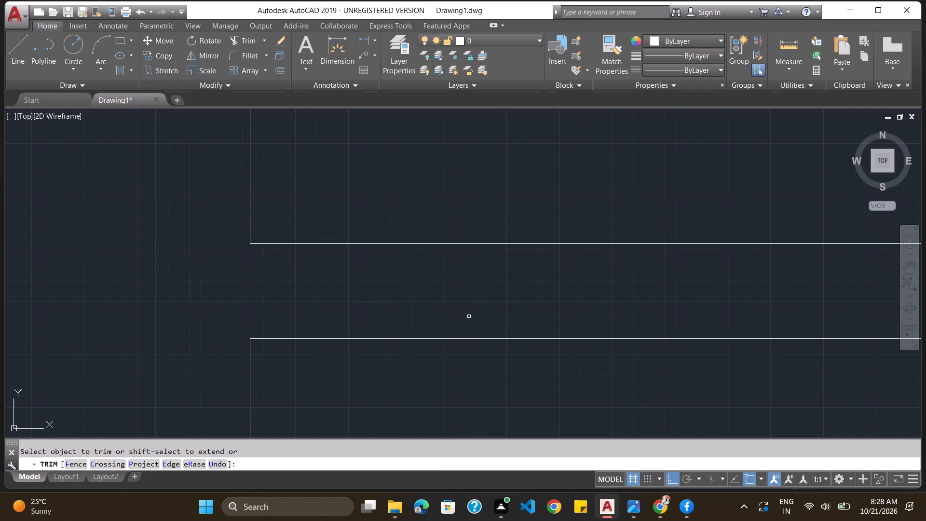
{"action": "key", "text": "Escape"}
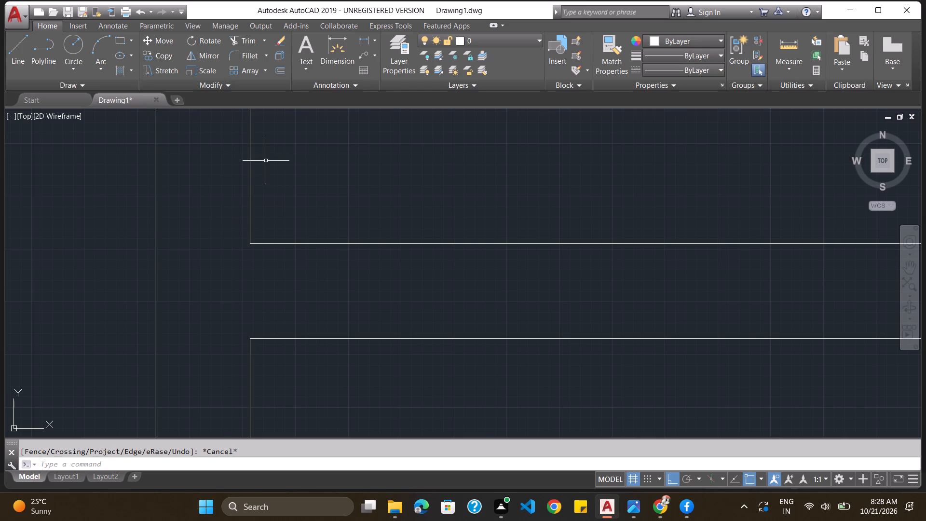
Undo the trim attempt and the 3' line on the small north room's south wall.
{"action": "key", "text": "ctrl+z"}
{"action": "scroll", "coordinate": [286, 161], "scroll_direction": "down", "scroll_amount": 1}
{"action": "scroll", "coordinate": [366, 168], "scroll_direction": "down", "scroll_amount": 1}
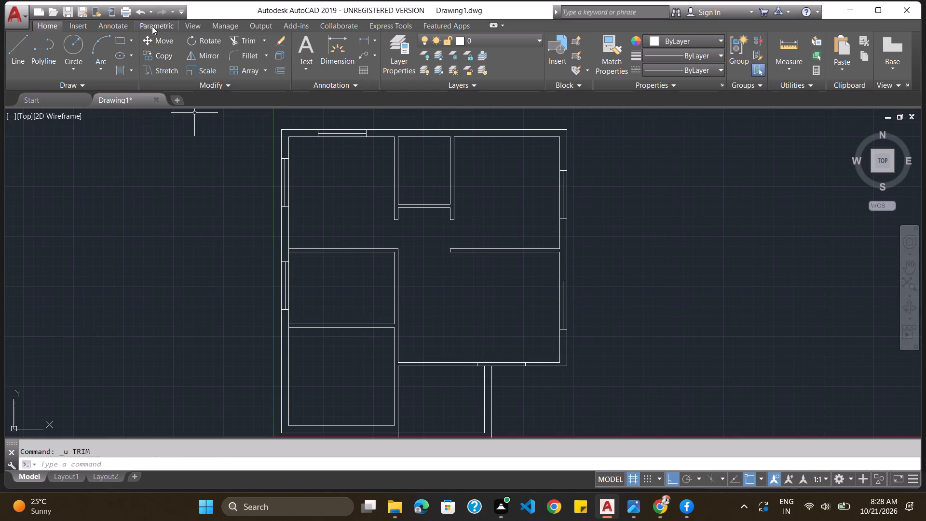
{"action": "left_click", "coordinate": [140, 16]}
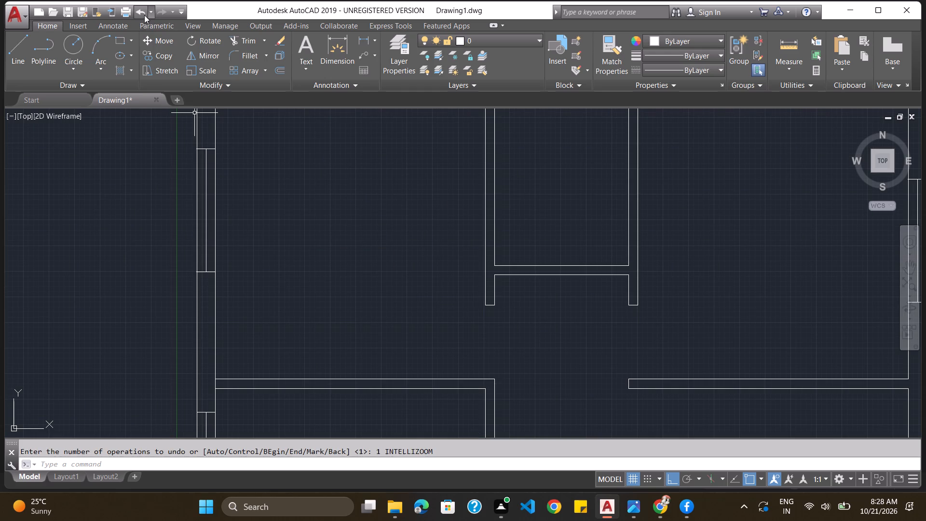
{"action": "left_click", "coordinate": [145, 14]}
Draw a 3' line down and a 3' line east from its lower end in the empty space east of the plan.
{"action": "scroll", "coordinate": [568, 314], "scroll_direction": "down", "scroll_amount": 4}
{"action": "scroll", "coordinate": [718, 418], "scroll_direction": "up", "scroll_amount": 1}
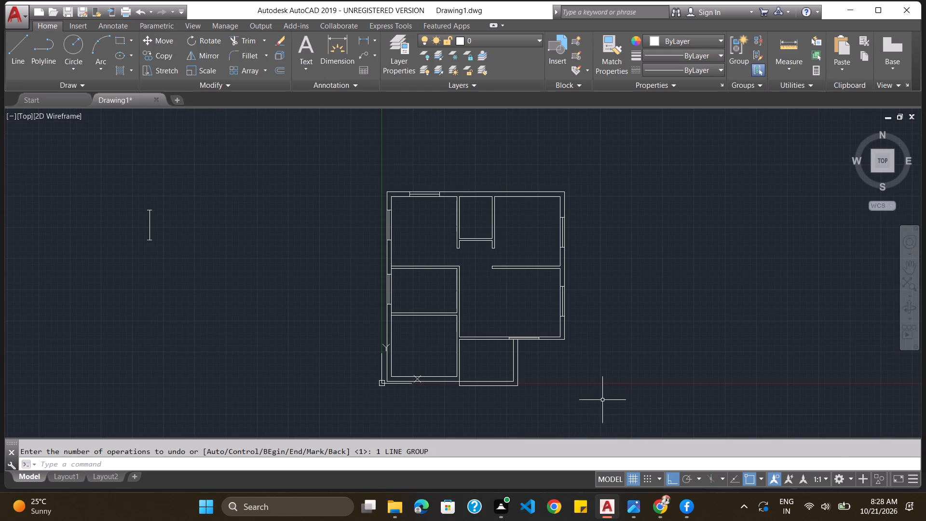
{"action": "scroll", "coordinate": [608, 399], "scroll_direction": "up", "scroll_amount": 1}
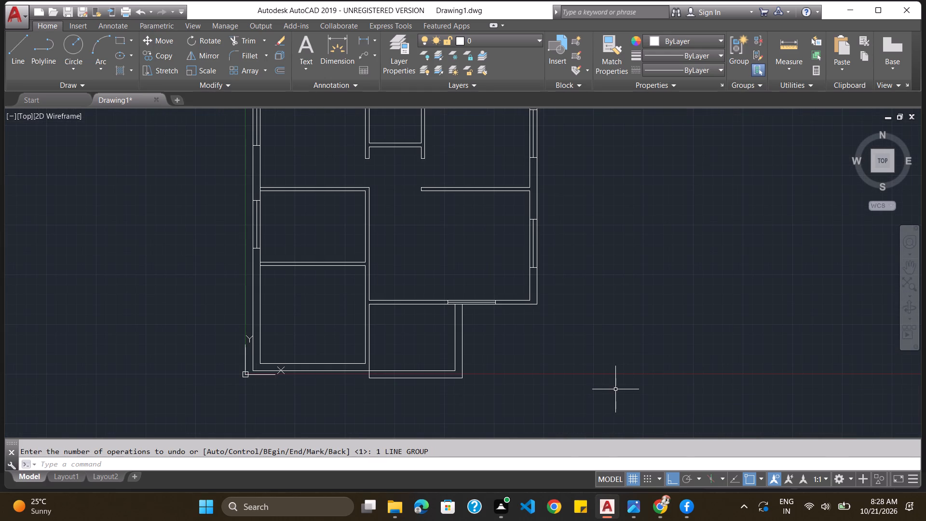
{"action": "scroll", "coordinate": [412, 215], "scroll_direction": "down", "scroll_amount": 3}
{"action": "scroll", "coordinate": [412, 215], "scroll_direction": "up", "scroll_amount": 5}
{"action": "scroll", "coordinate": [413, 215], "scroll_direction": "down", "scroll_amount": 3}
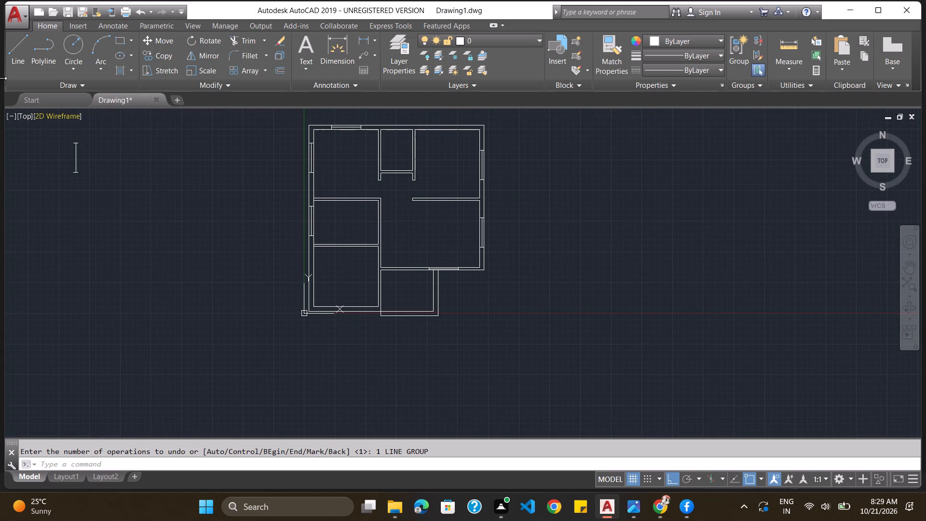
{"action": "left_click", "coordinate": [25, 52]}
{"action": "left_click", "coordinate": [642, 160]}
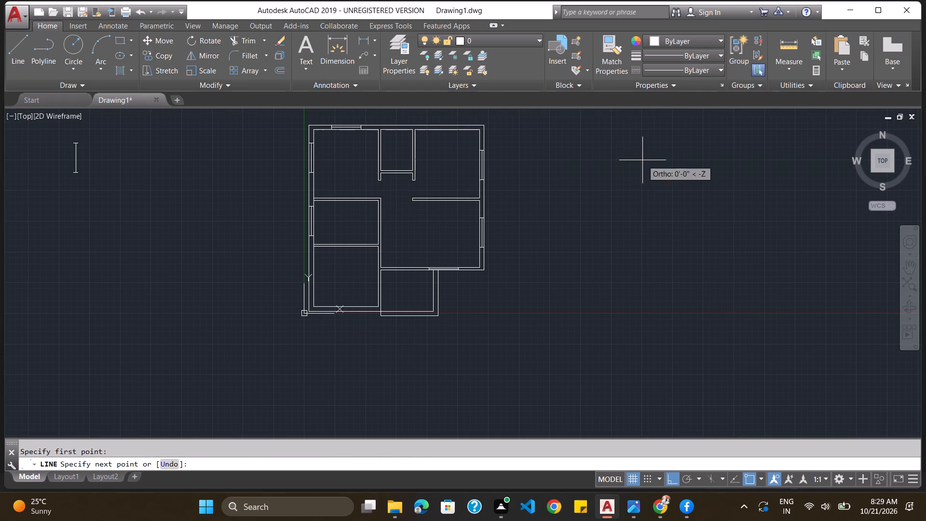
{"action": "type", "text": "3'"}
{"action": "key", "text": "Return"}
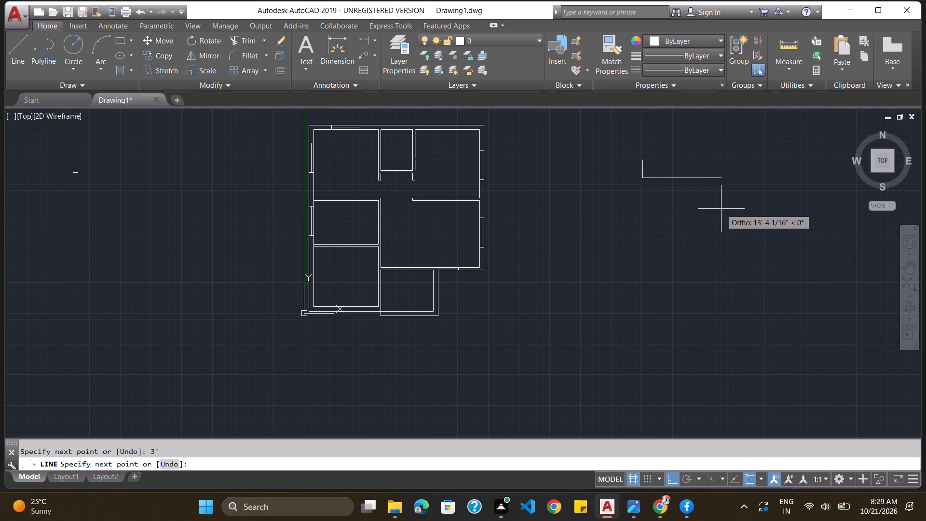
{"action": "key", "text": "3"}
{"action": "key", "text": "apostrophe"}
{"action": "key", "text": "Return"}
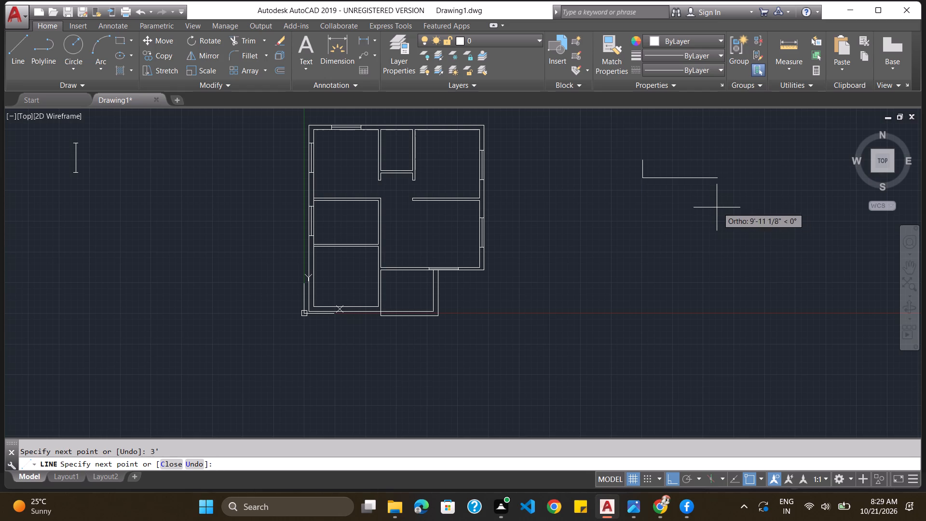
{"action": "key", "text": "Escape"}
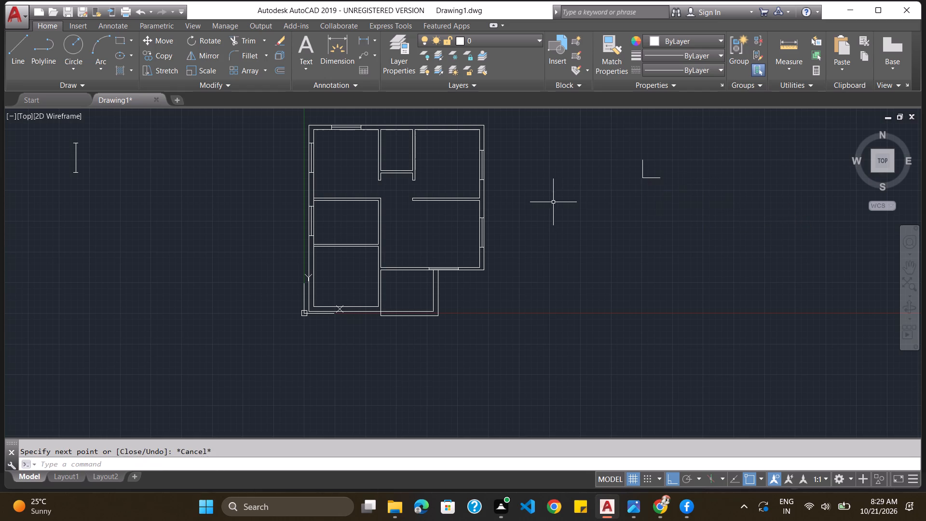
Draw the door swing as a Start, Center, End arc from the horizontal line's east end, centred on the corner, to the vertical line's top.
{"action": "left_click", "coordinate": [100, 58]}
{"action": "left_click", "coordinate": [133, 121]}
{"action": "scroll", "coordinate": [665, 169], "scroll_direction": "up", "scroll_amount": 1}
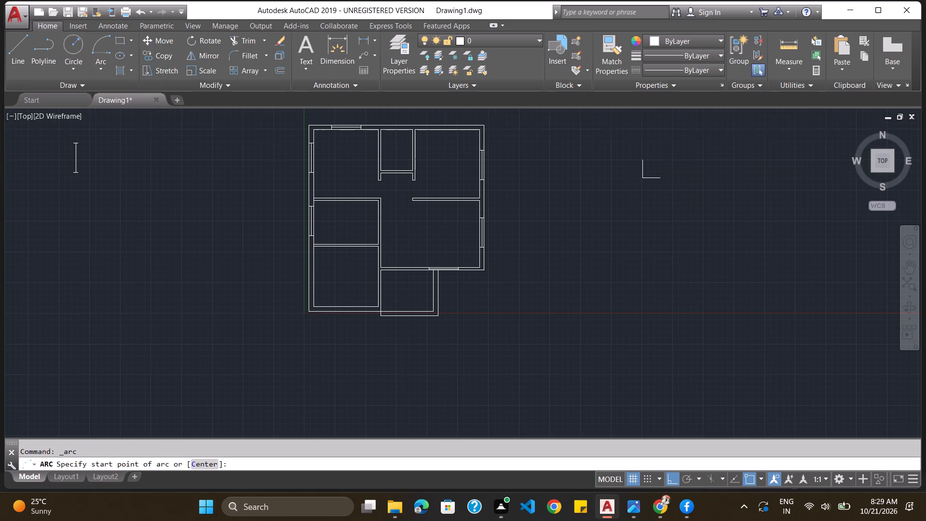
{"action": "scroll", "coordinate": [665, 169], "scroll_direction": "up", "scroll_amount": 1}
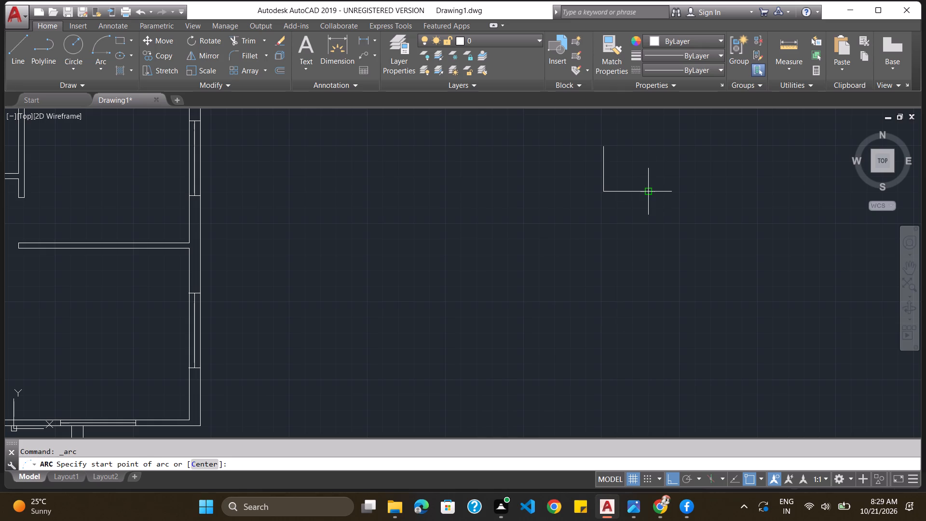
{"action": "left_click", "coordinate": [649, 192]}
{"action": "left_click", "coordinate": [604, 191]}
{"action": "left_click", "coordinate": [603, 146]}
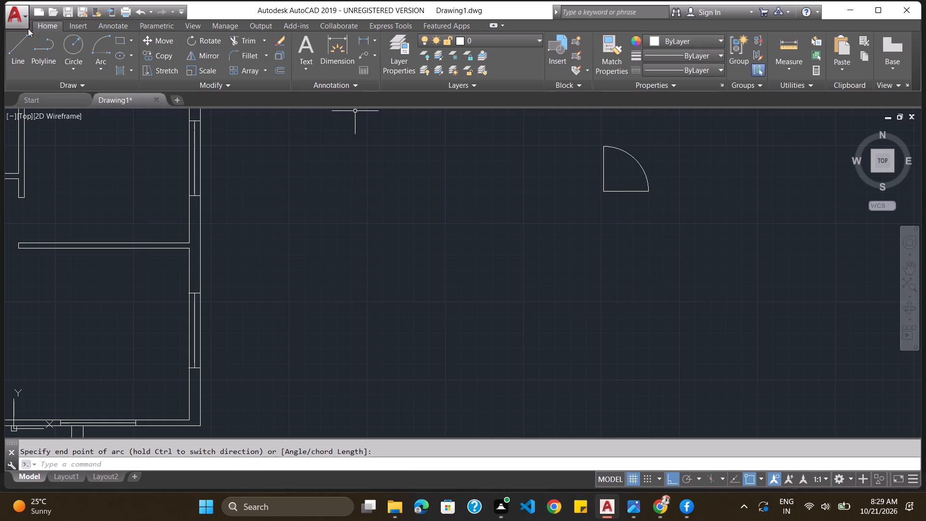
Draw a thin rectangle as the door leaf along the west side of the door symbol's 3' vertical line.
{"action": "left_click", "coordinate": [123, 39]}
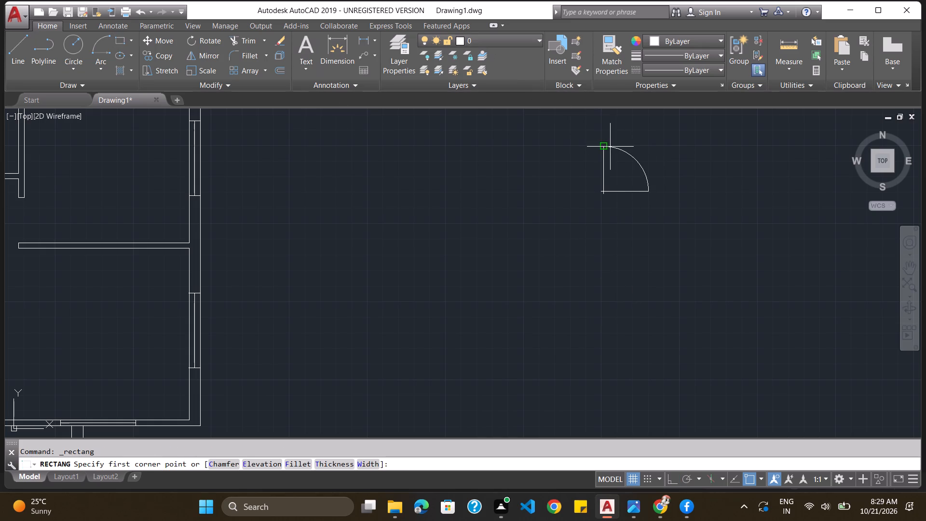
{"action": "left_click", "coordinate": [600, 145]}
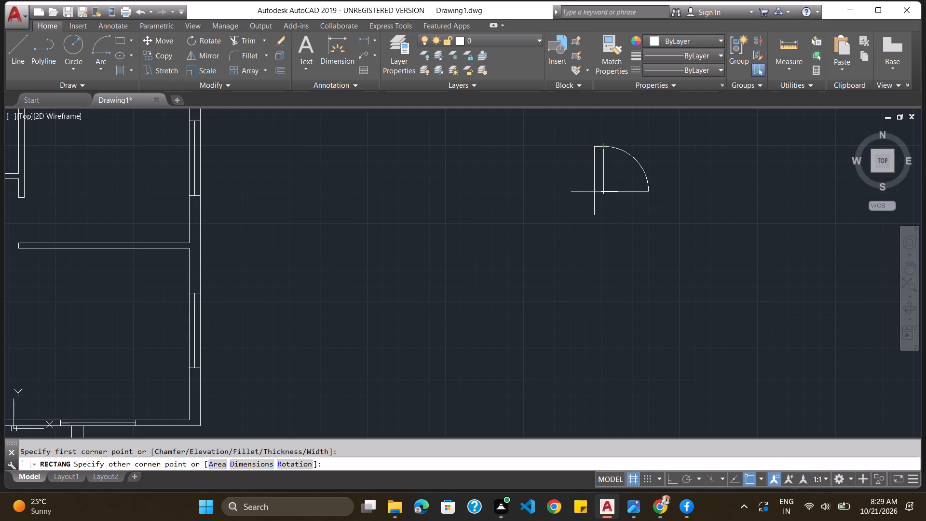
{"action": "scroll", "coordinate": [604, 207], "scroll_direction": "up", "scroll_amount": 3}
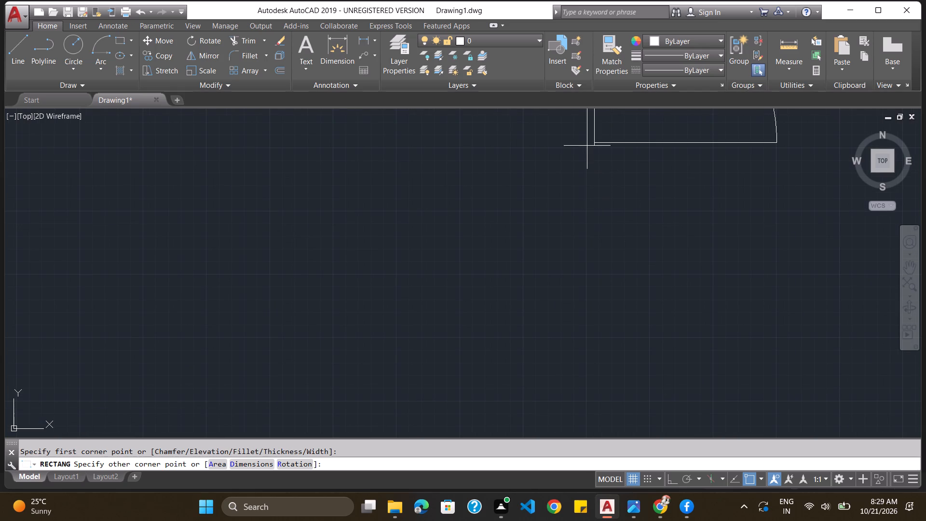
{"action": "left_click", "coordinate": [587, 143]}
{"action": "scroll", "coordinate": [587, 202], "scroll_direction": "down", "scroll_amount": 2}
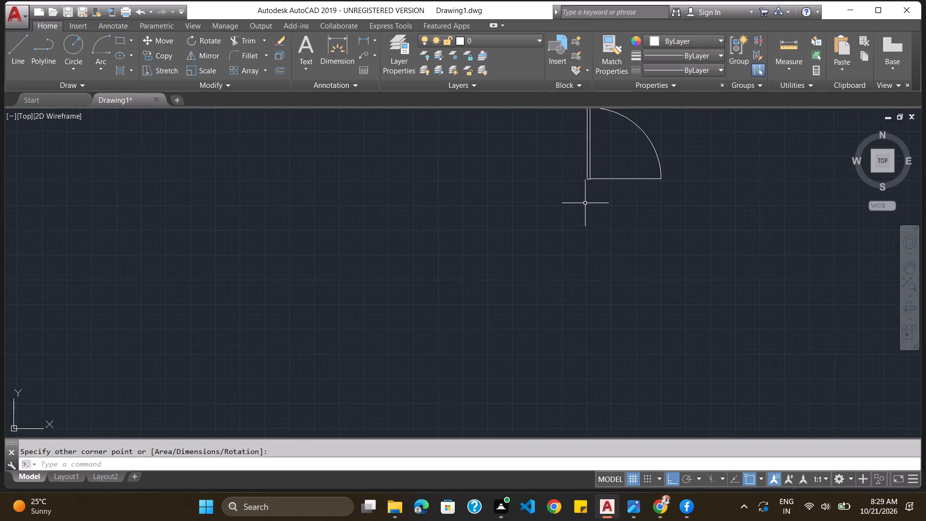
Copy the whole door symbol and paste the copy between the floor plan and the original.
{"action": "scroll", "coordinate": [585, 203], "scroll_direction": "down", "scroll_amount": 3}
{"action": "scroll", "coordinate": [582, 203], "scroll_direction": "up", "scroll_amount": 1}
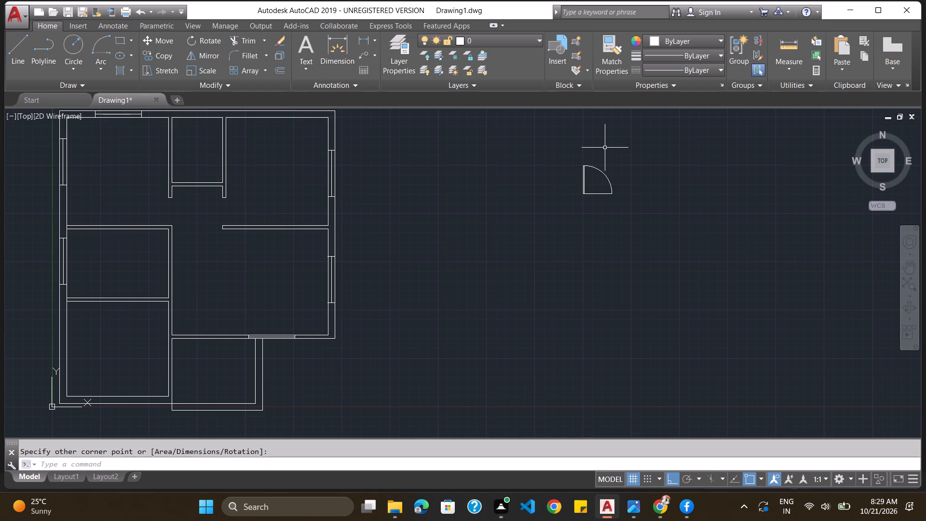
{"action": "left_click_drag", "start_coordinate": [605, 147], "coordinate": [599, 122]}
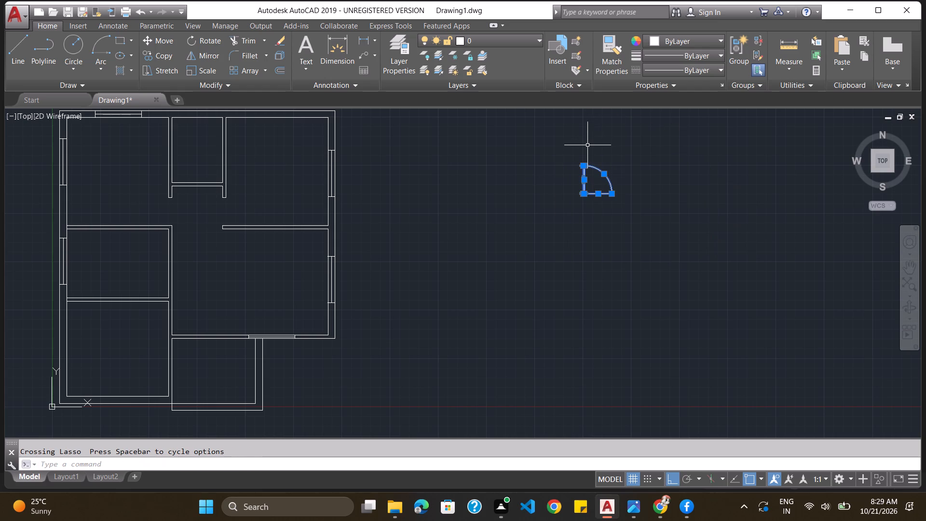
{"action": "key", "text": "ctrl+c"}
{"action": "key", "text": "ctrl+v"}
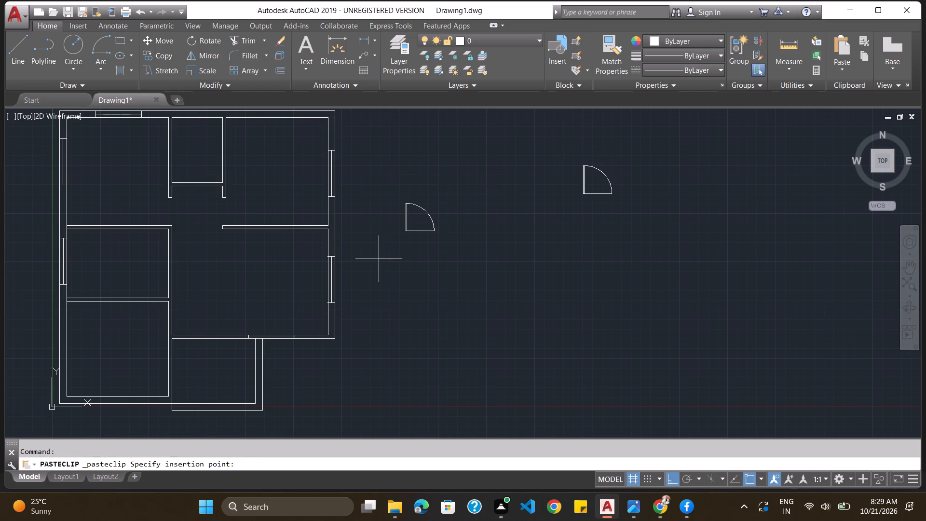
{"action": "left_click", "coordinate": [379, 259]}
Rotate the pasted door copy 90° about its top-west corner.
{"action": "left_click_drag", "start_coordinate": [431, 169], "coordinate": [415, 278]}
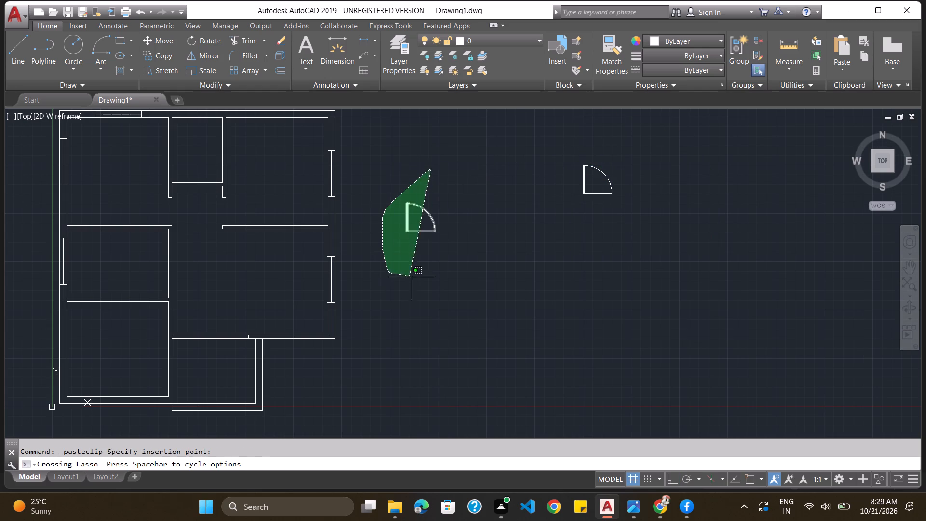
{"action": "left_click_drag", "start_coordinate": [415, 278], "coordinate": [392, 196]}
{"action": "key", "text": "r"}
{"action": "key", "text": "o"}
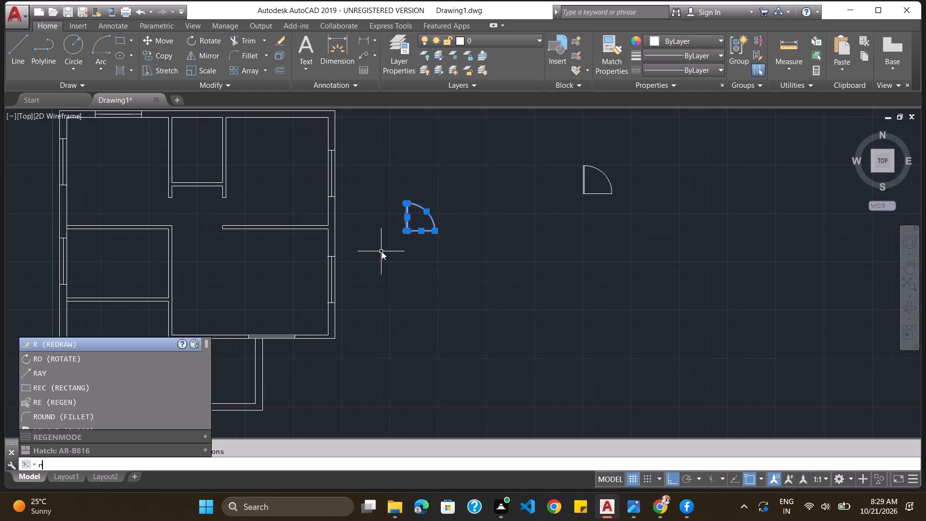
{"action": "key", "text": "Return"}
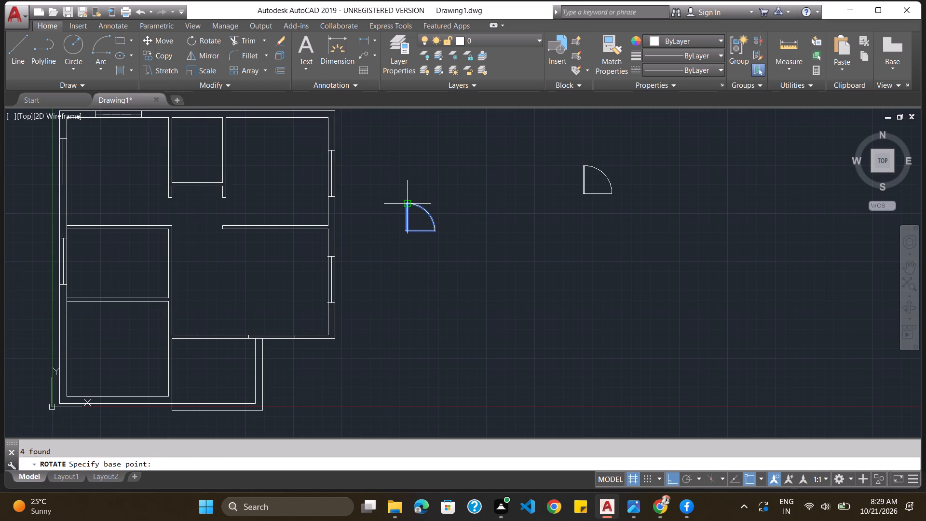
{"action": "left_click", "coordinate": [409, 202]}
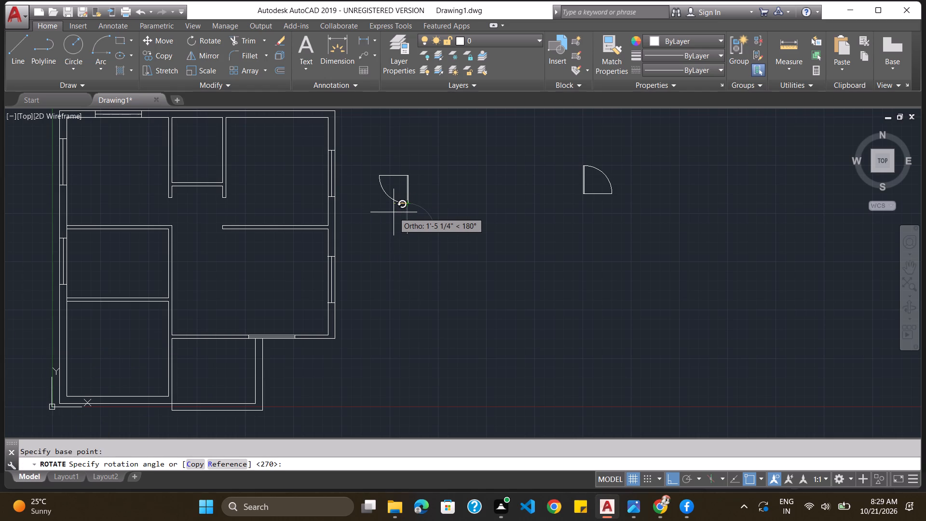
{"action": "left_click", "coordinate": [396, 180]}
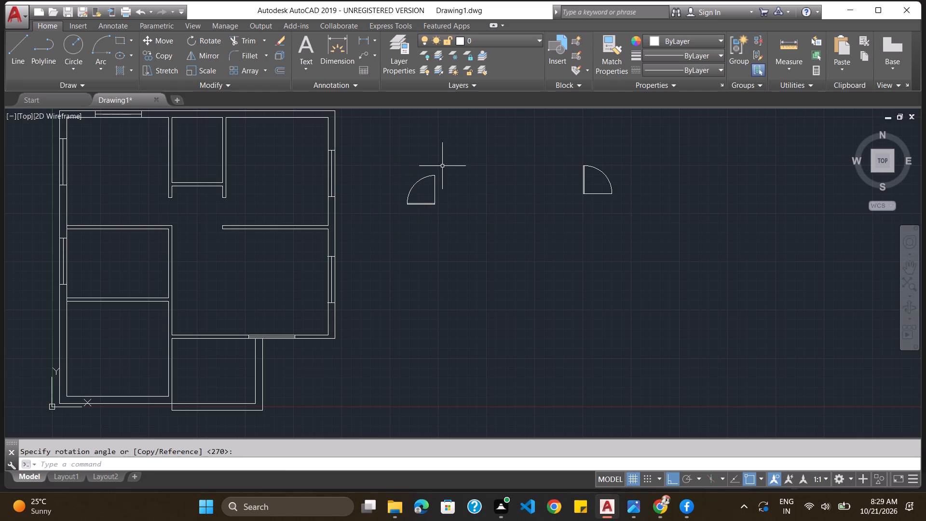
Move the rotated door by its leaf's lower east corner onto the wall corner at the northwest room's doorway.
{"action": "left_click_drag", "start_coordinate": [443, 164], "coordinate": [448, 158]}
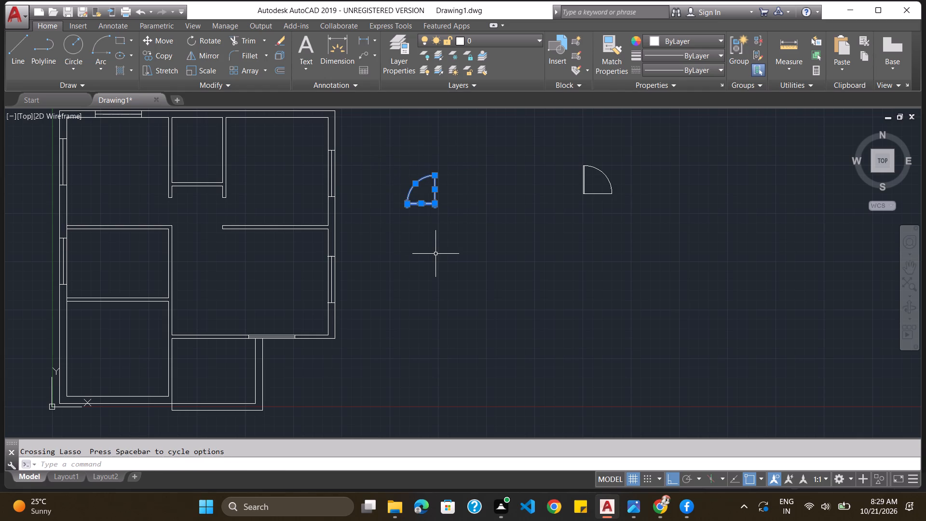
{"action": "key", "text": "m"}
{"action": "key", "text": "Return"}
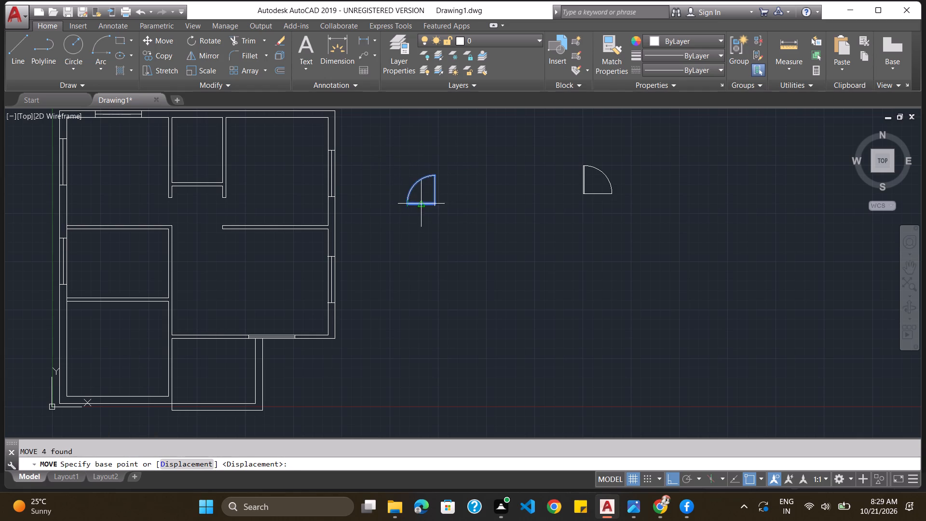
{"action": "scroll", "coordinate": [437, 207], "scroll_direction": "up", "scroll_amount": 5}
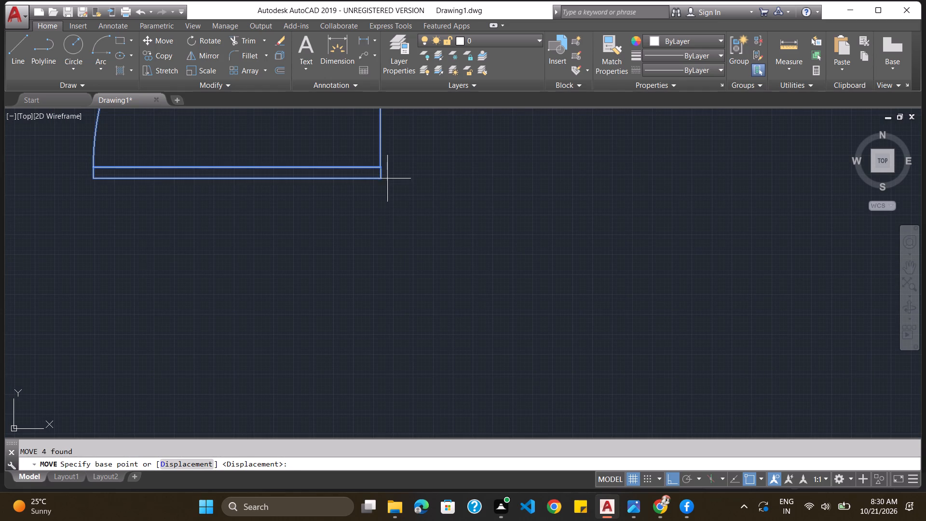
{"action": "left_click", "coordinate": [379, 181]}
{"action": "scroll", "coordinate": [321, 189], "scroll_direction": "down", "scroll_amount": 4}
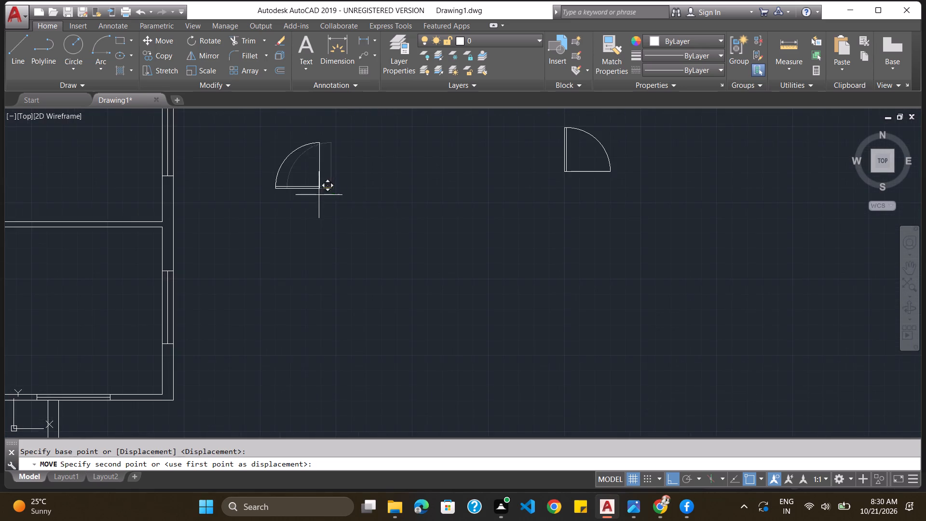
{"action": "scroll", "coordinate": [224, 217], "scroll_direction": "down", "scroll_amount": 2}
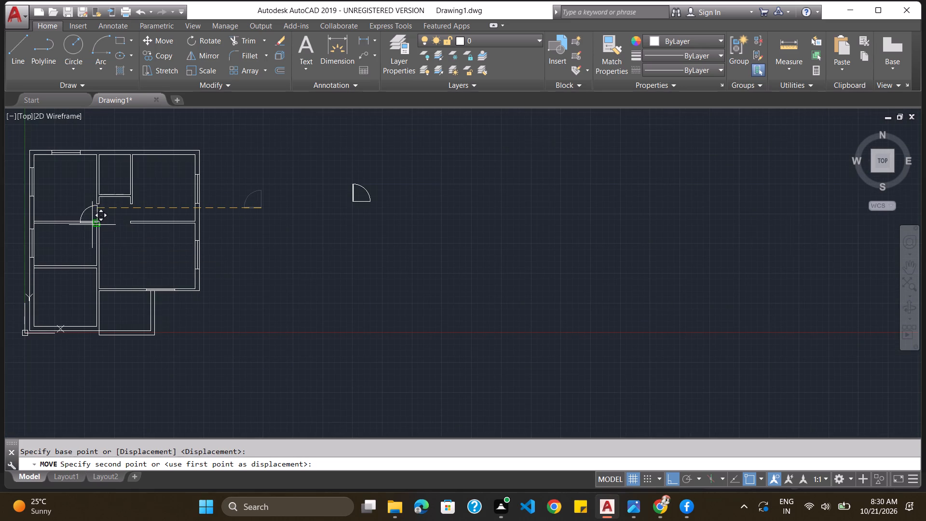
{"action": "scroll", "coordinate": [92, 225], "scroll_direction": "up", "scroll_amount": 5}
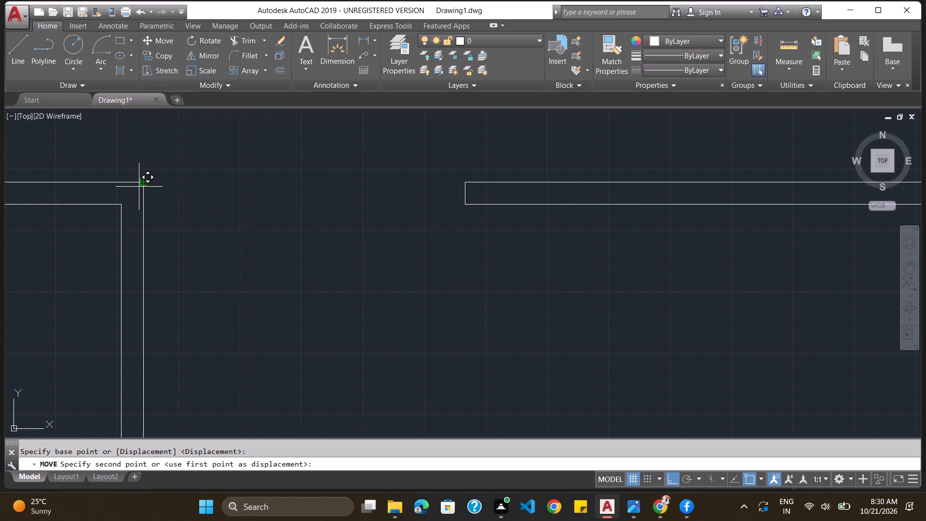
{"action": "left_click", "coordinate": [140, 187]}
{"action": "scroll", "coordinate": [195, 187], "scroll_direction": "down", "scroll_amount": 3}
{"action": "scroll", "coordinate": [127, 190], "scroll_direction": "down", "scroll_amount": 1}
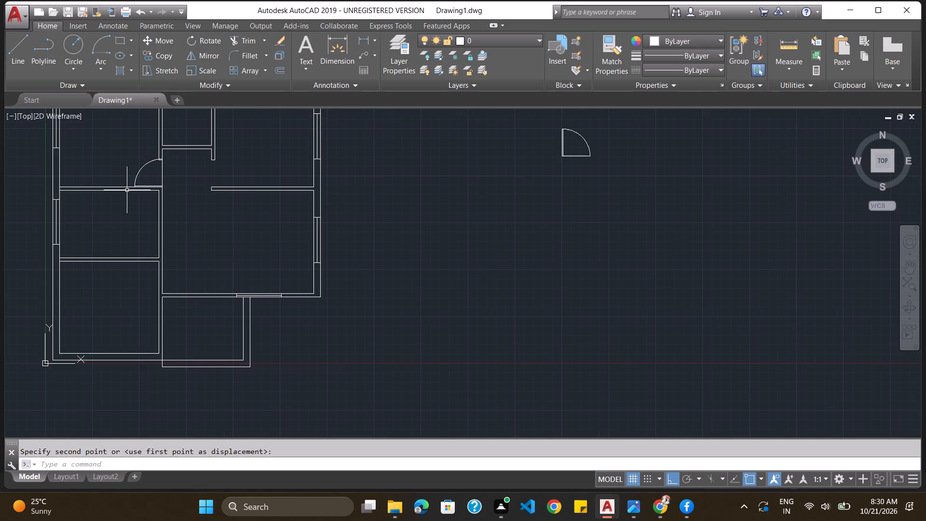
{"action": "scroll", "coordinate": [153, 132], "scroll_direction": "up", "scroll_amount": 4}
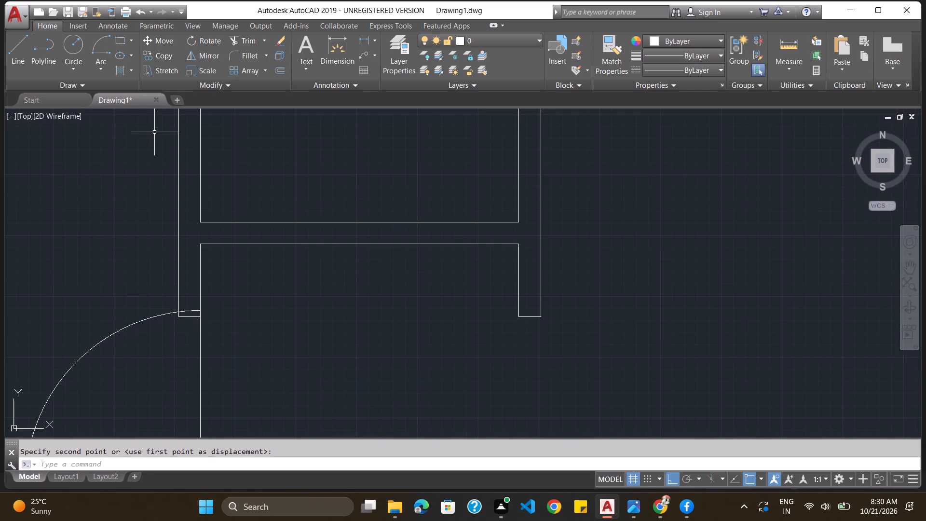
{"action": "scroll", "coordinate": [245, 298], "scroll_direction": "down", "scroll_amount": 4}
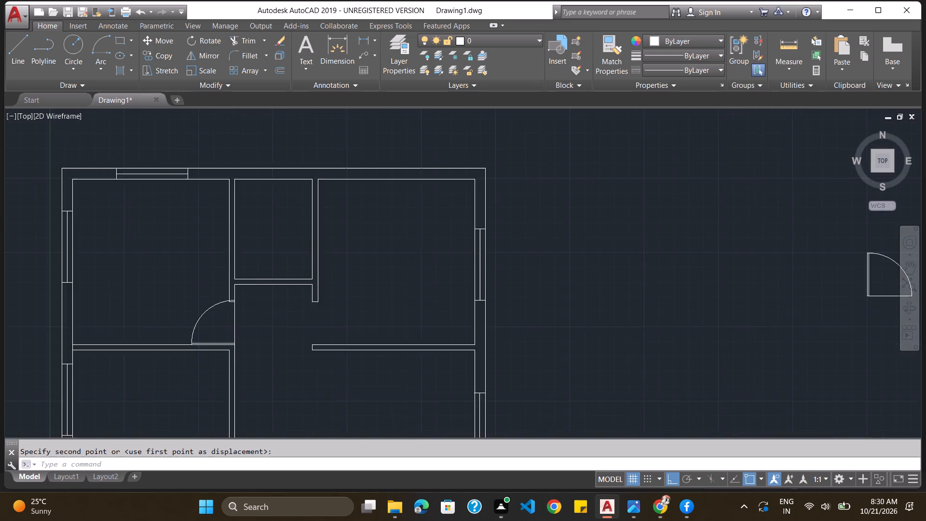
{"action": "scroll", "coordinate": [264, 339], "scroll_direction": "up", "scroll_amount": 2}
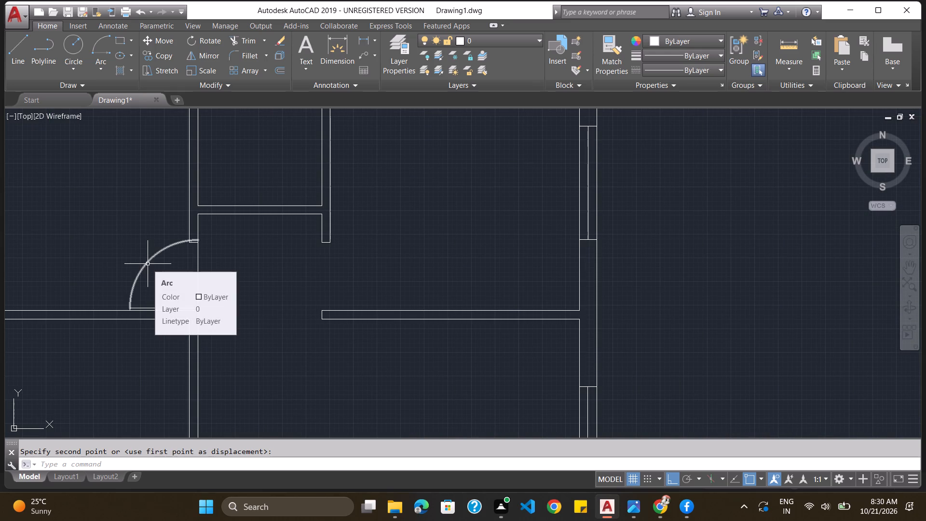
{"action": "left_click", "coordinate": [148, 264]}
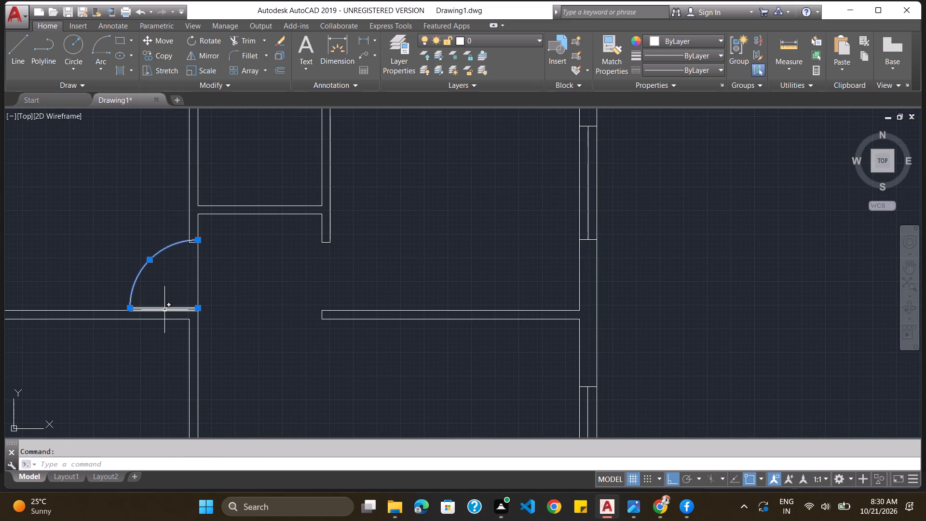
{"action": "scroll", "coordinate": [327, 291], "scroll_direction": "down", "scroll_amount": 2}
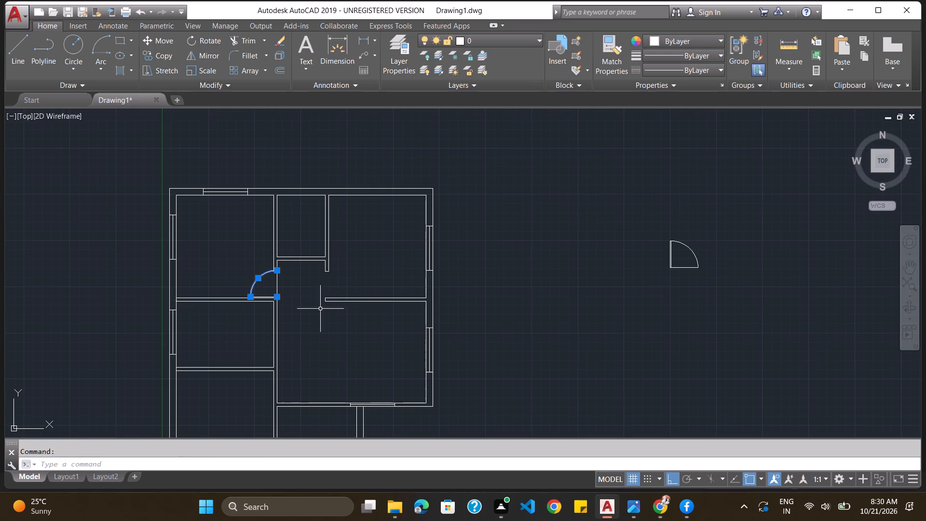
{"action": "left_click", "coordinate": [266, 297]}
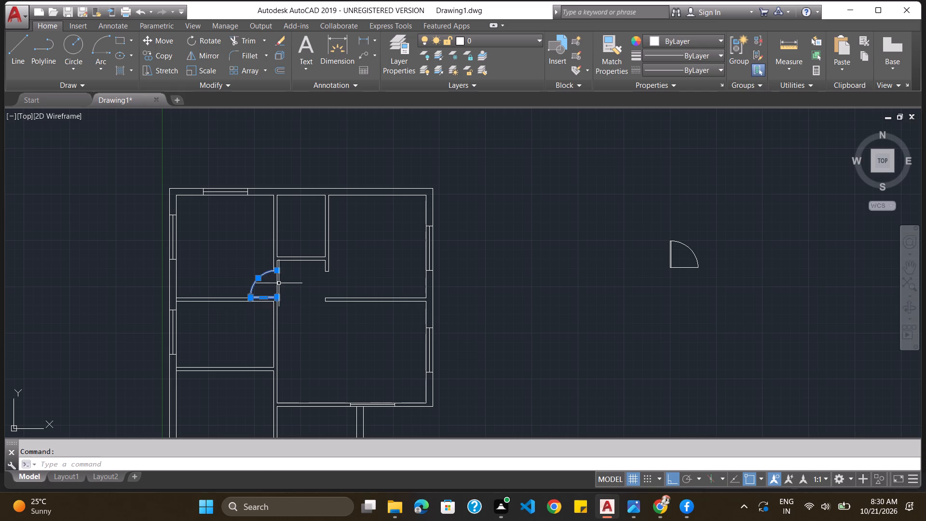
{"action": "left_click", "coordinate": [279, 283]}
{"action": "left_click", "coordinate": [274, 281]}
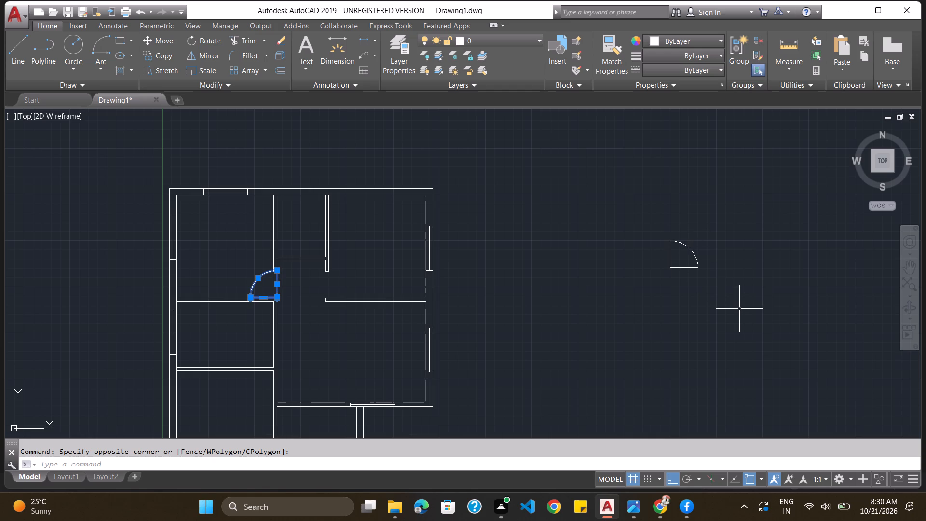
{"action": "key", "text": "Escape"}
Move the original door symbol straight west, closer to the plan's east wall.
{"action": "left_click_drag", "start_coordinate": [699, 225], "coordinate": [725, 244]}
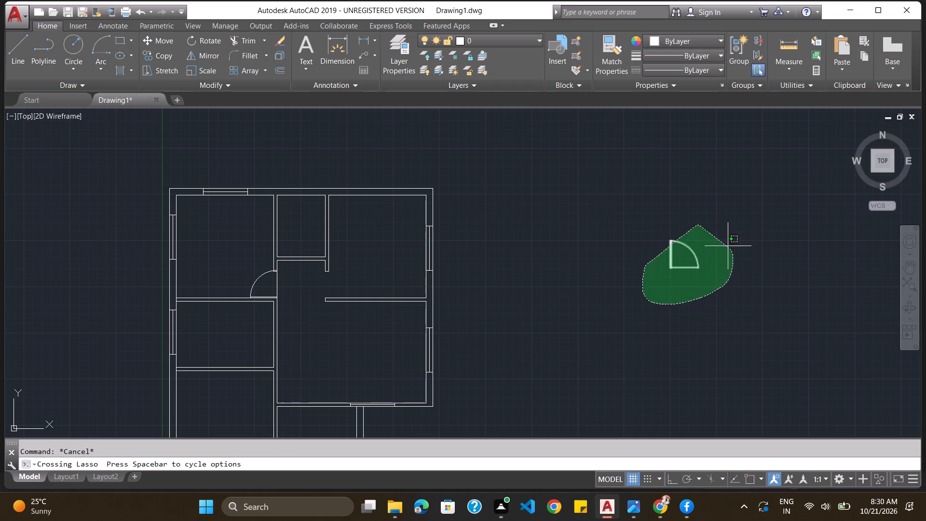
{"action": "left_click_drag", "start_coordinate": [725, 244], "coordinate": [712, 233]}
{"action": "key", "text": "m"}
{"action": "key", "text": "Return"}
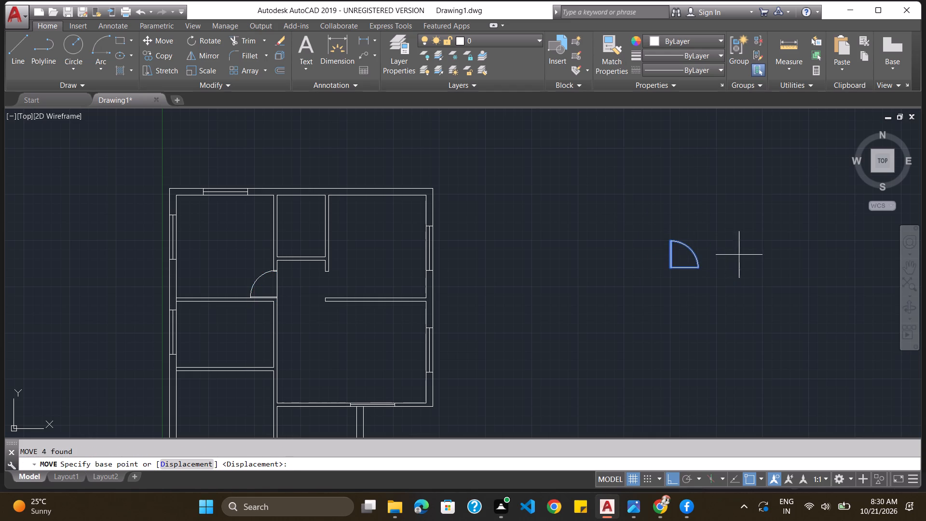
{"action": "left_click", "coordinate": [669, 264]}
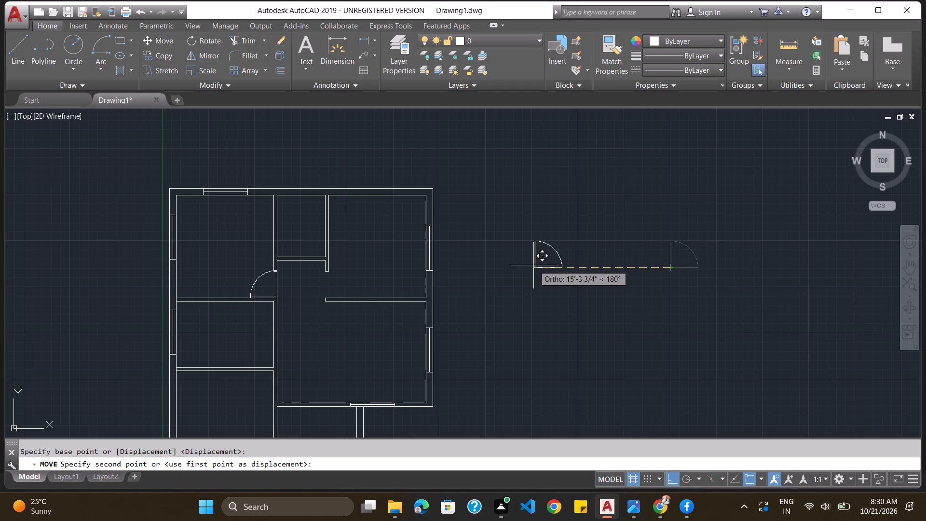
{"action": "left_click", "coordinate": [527, 264]}
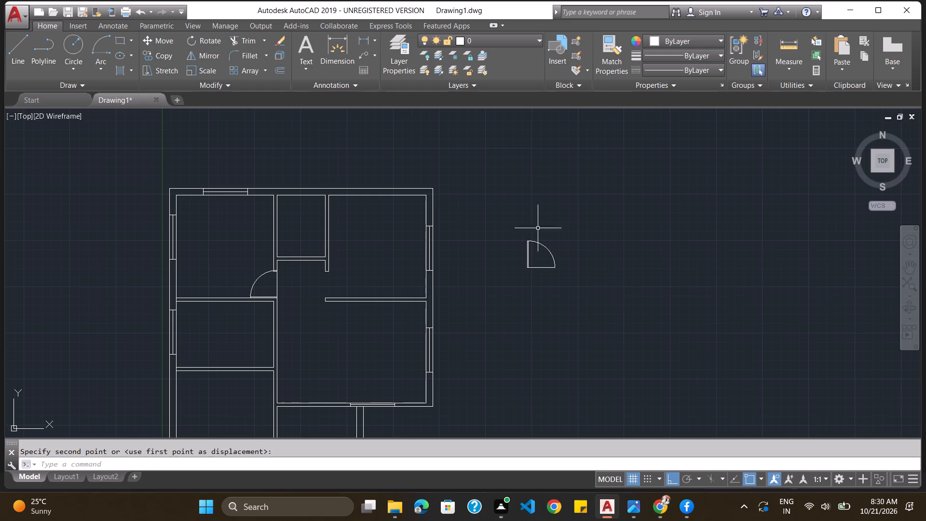
Mirror the original door symbol about a vertical line through its lower west corner, erasing the source objects.
{"action": "left_click_drag", "start_coordinate": [531, 218], "coordinate": [641, 213]}
{"action": "type", "text": "mirro"}
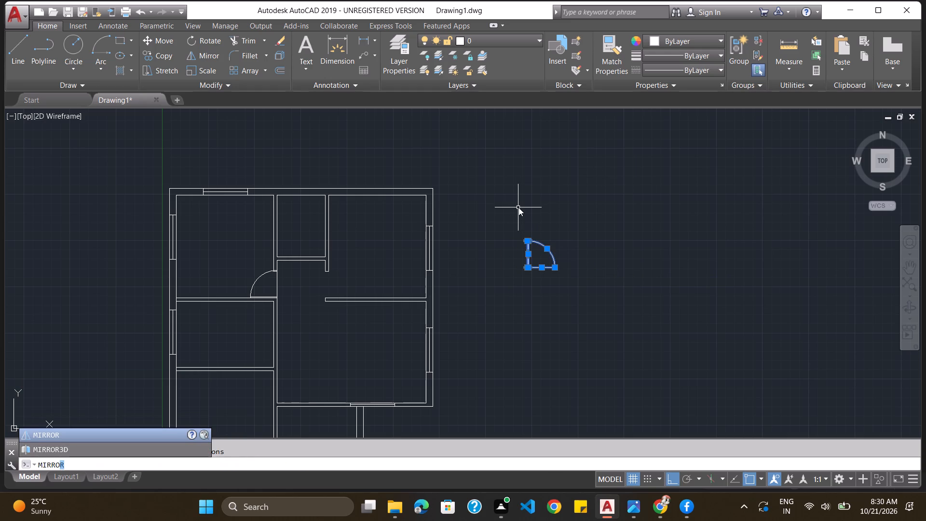
{"action": "key", "text": "Return"}
{"action": "left_click", "coordinate": [530, 269]}
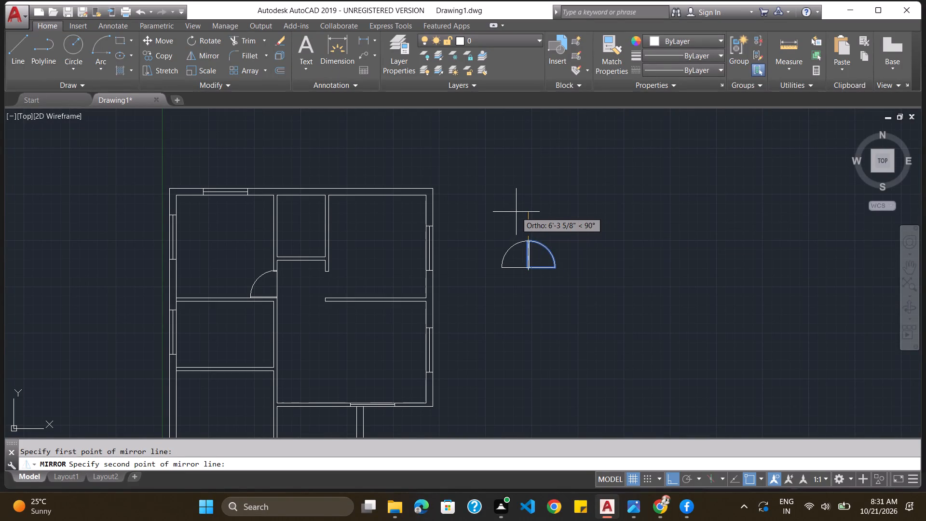
{"action": "left_click", "coordinate": [551, 211]}
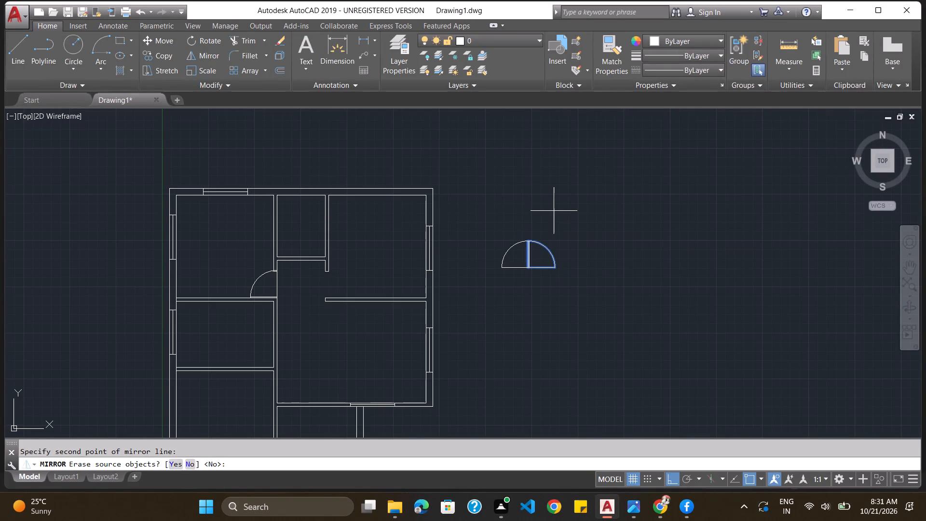
{"action": "left_click", "coordinate": [178, 462]}
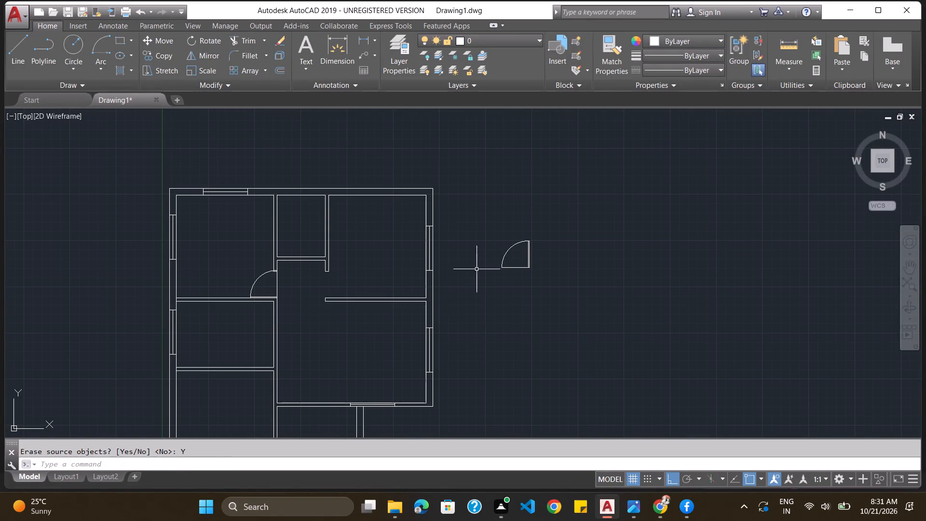
Rotate the door symbol east of the plan by 270° about its upper east corner.
{"action": "type", "text": "ro"}
{"action": "key", "text": "Return"}
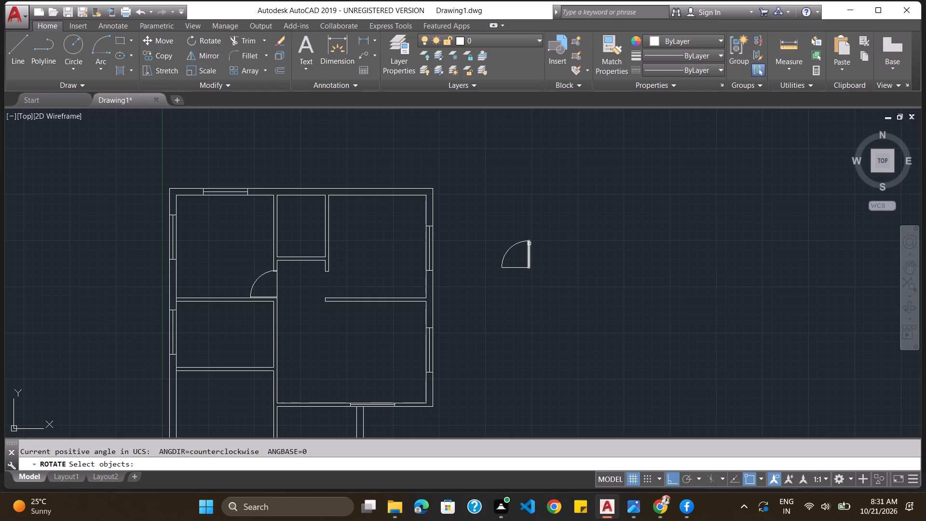
{"action": "left_click", "coordinate": [517, 222]}
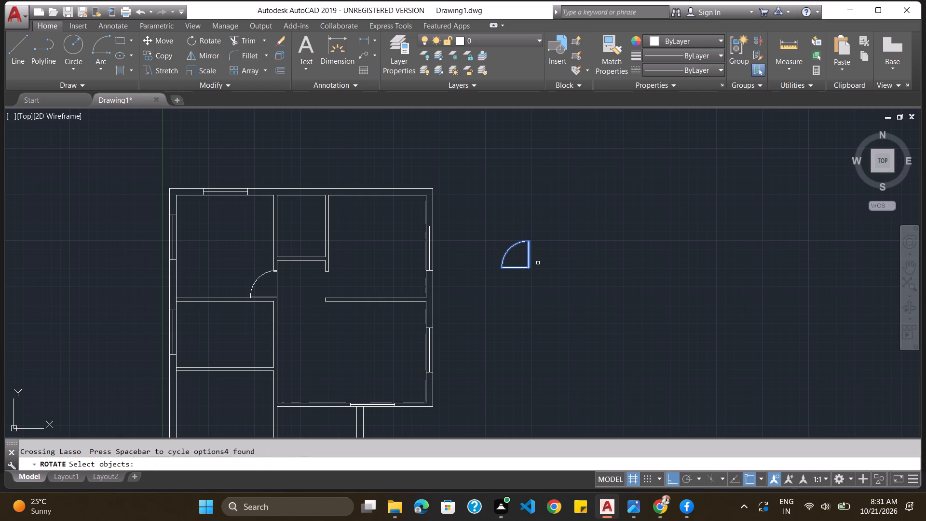
{"action": "key", "text": "Return"}
{"action": "left_click", "coordinate": [528, 243]}
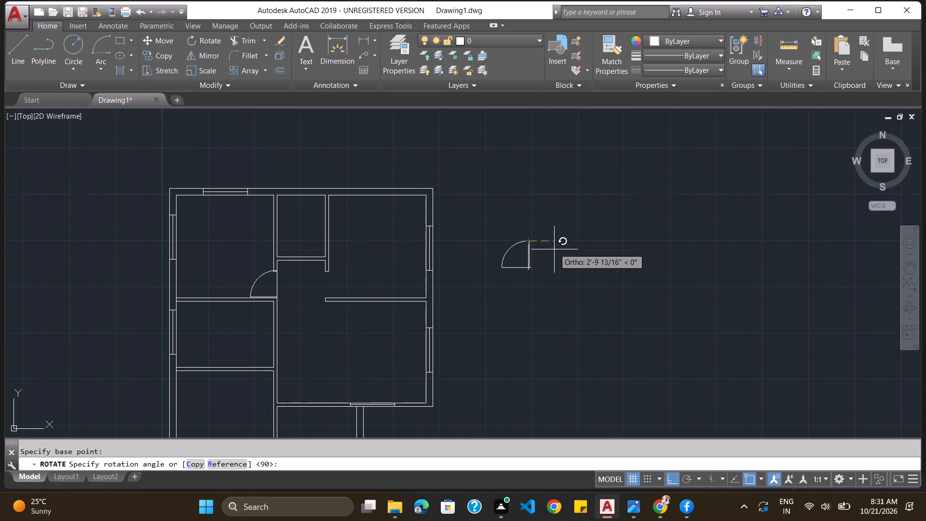
{"action": "left_click", "coordinate": [550, 286]}
Move the rotated door by its leaf's lower west corner onto the partition end at the northeast room's doorway.
{"action": "left_click_drag", "start_coordinate": [519, 198], "coordinate": [507, 202]}
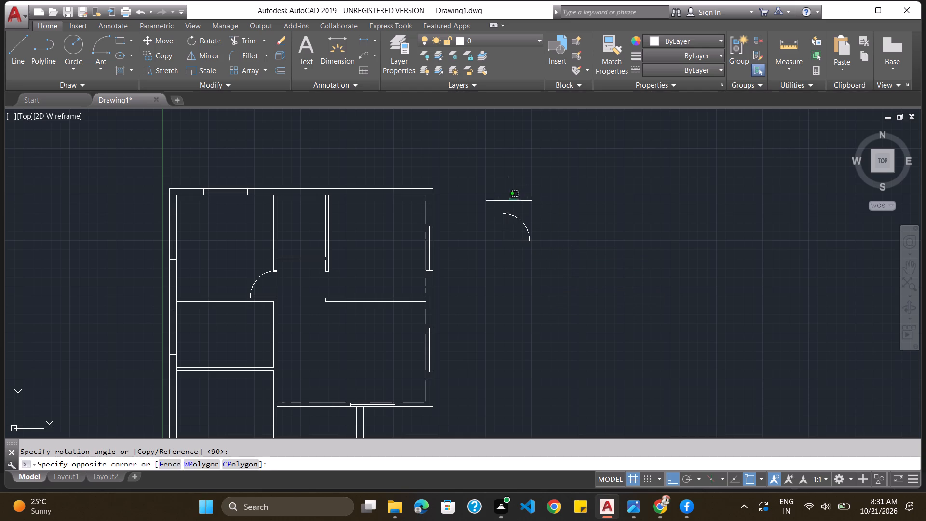
{"action": "left_click_drag", "start_coordinate": [507, 202], "coordinate": [552, 193]}
{"action": "key", "text": "m"}
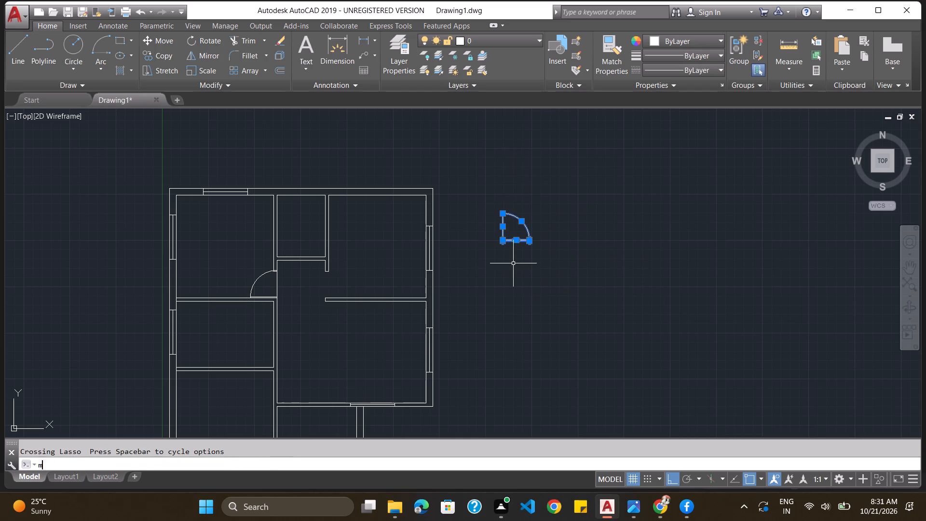
{"action": "key", "text": "Return"}
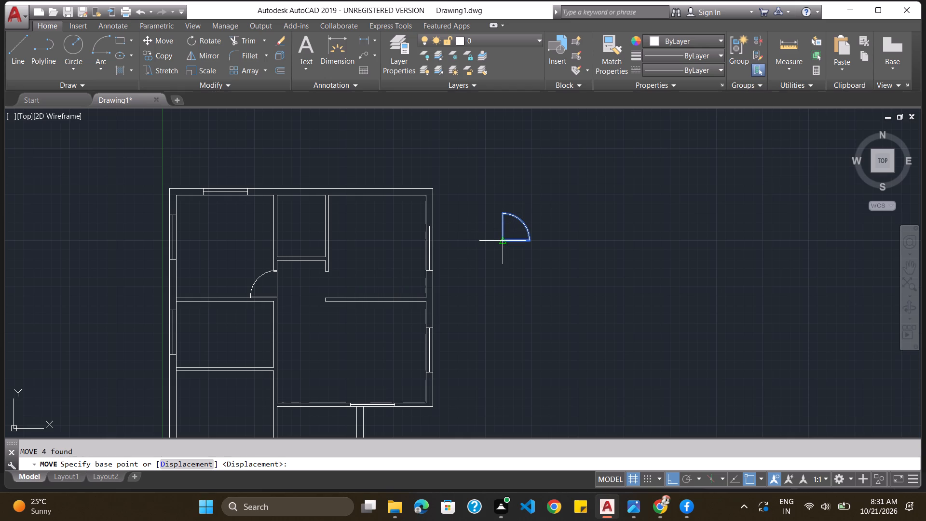
{"action": "scroll", "coordinate": [504, 242], "scroll_direction": "up", "scroll_amount": 3}
{"action": "left_click", "coordinate": [490, 240]}
{"action": "scroll", "coordinate": [218, 284], "scroll_direction": "down", "scroll_amount": 2}
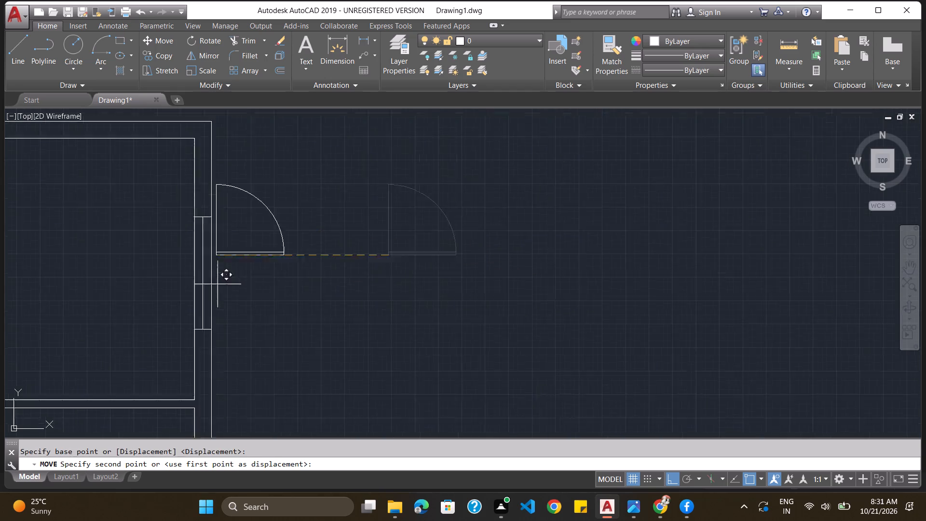
{"action": "scroll", "coordinate": [220, 284], "scroll_direction": "down", "scroll_amount": 2}
{"action": "scroll", "coordinate": [158, 314], "scroll_direction": "up", "scroll_amount": 3}
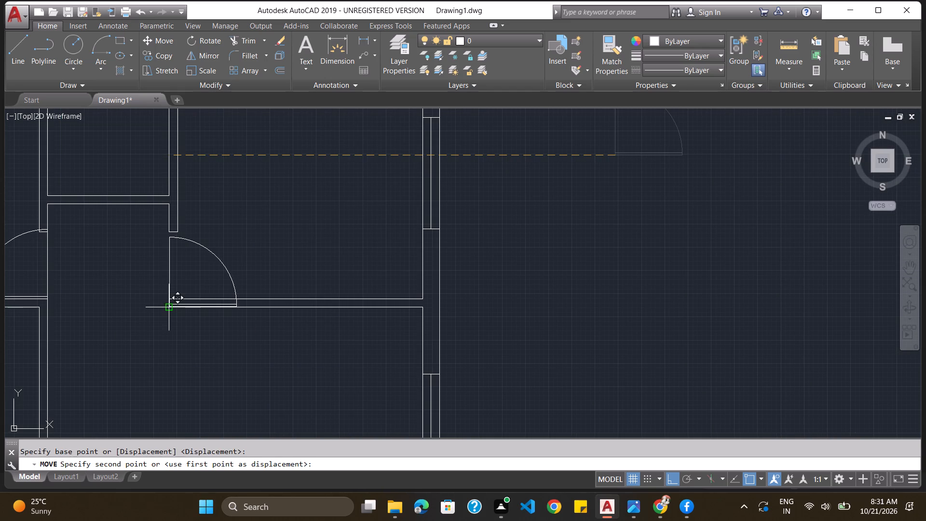
{"action": "left_click", "coordinate": [168, 300]}
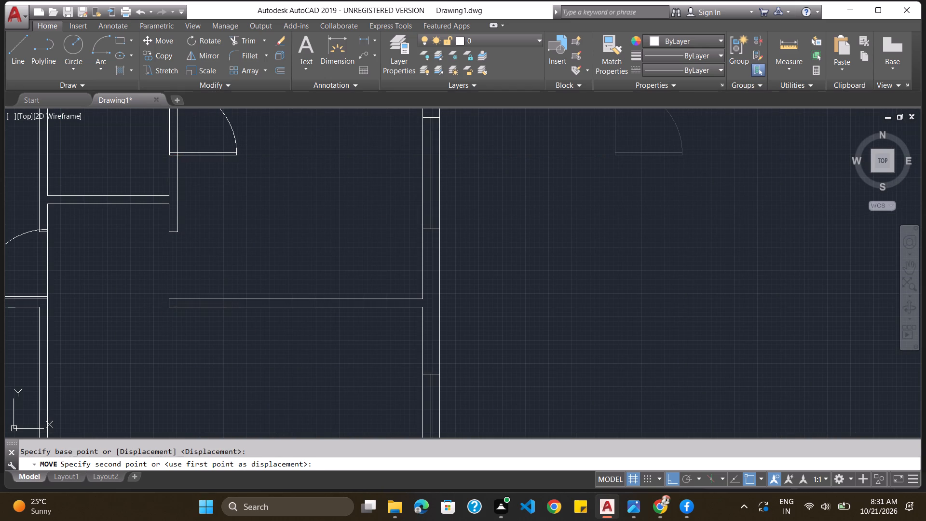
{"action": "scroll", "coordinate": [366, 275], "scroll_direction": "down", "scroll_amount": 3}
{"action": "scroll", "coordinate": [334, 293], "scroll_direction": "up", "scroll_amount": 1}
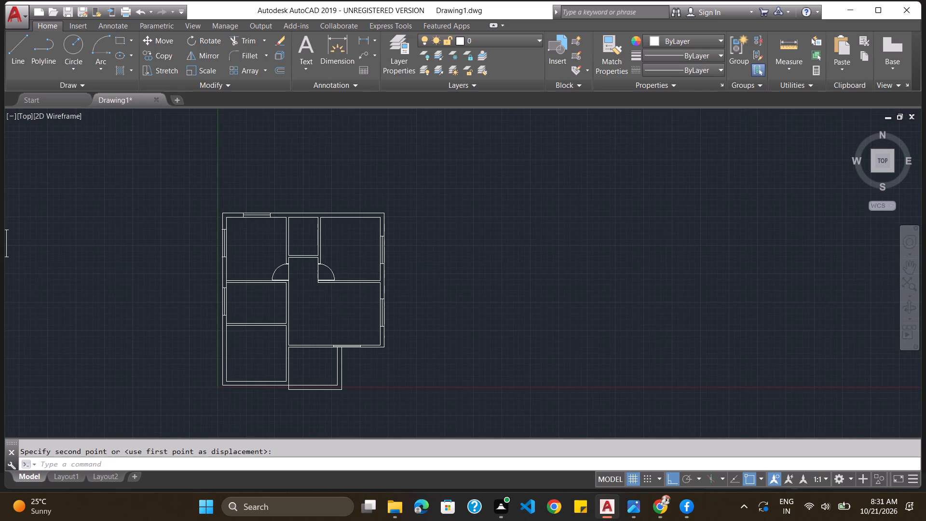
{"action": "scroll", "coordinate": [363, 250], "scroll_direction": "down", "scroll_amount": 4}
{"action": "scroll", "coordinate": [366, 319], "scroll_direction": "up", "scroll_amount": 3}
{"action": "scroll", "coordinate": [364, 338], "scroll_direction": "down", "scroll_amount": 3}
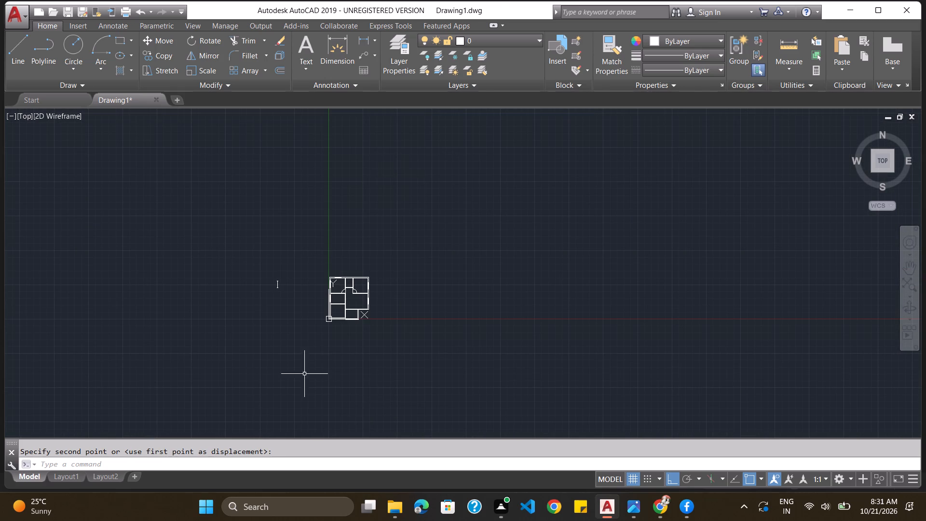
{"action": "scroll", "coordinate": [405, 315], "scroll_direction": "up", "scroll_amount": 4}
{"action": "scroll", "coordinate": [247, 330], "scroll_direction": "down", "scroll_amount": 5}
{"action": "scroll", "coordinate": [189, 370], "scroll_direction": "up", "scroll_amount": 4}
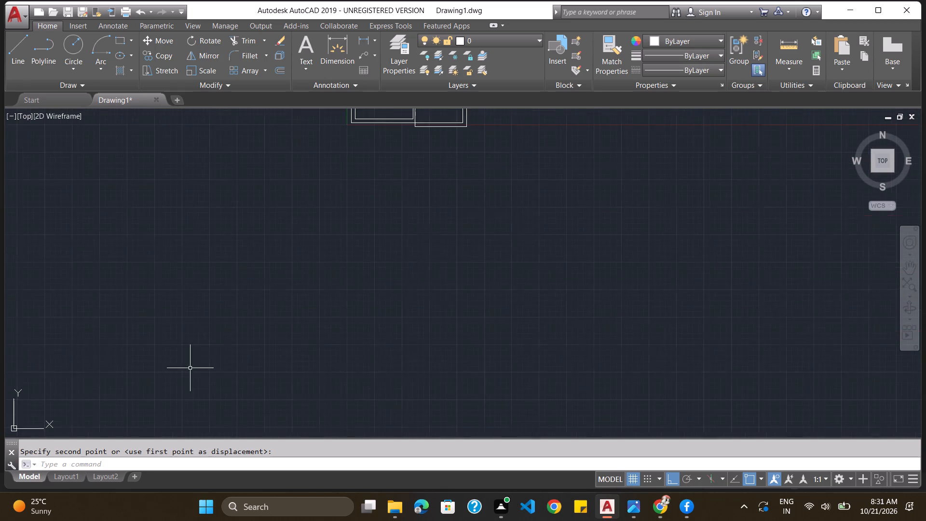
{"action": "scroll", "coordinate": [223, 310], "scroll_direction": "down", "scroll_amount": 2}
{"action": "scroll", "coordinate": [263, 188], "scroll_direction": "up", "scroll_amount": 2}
Copy the northwest room's door symbol and paste the copy inside the middle west room, just above its south partition.
{"action": "scroll", "coordinate": [263, 188], "scroll_direction": "up", "scroll_amount": 1}
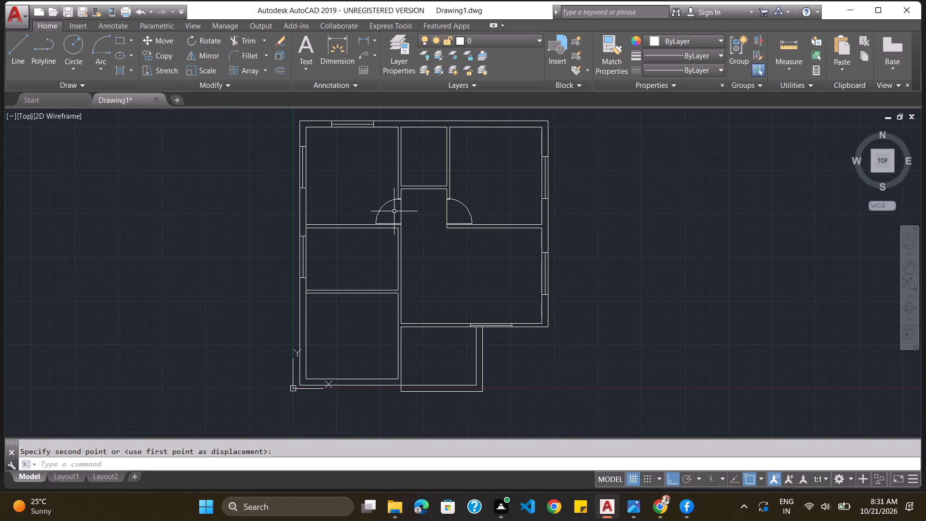
{"action": "scroll", "coordinate": [394, 211], "scroll_direction": "up", "scroll_amount": 2}
{"action": "left_click", "coordinate": [375, 189]}
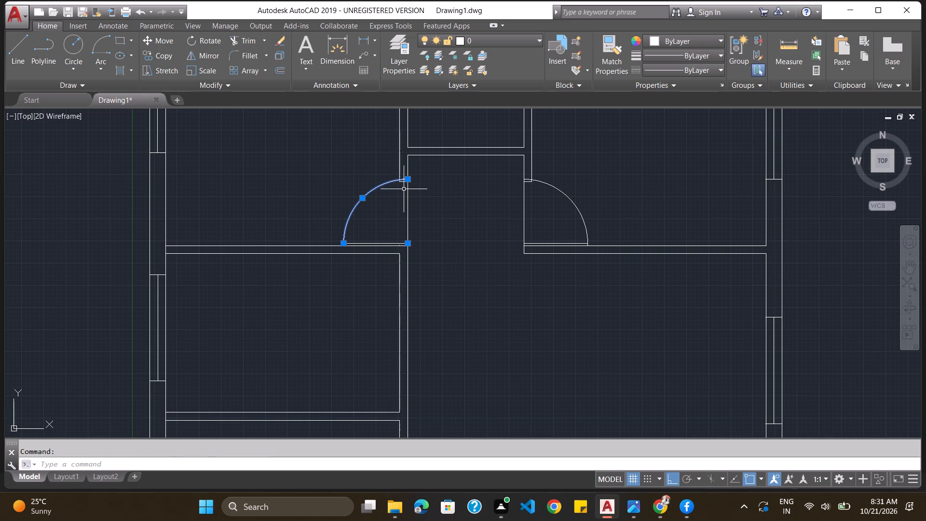
{"action": "left_click", "coordinate": [408, 213]}
{"action": "scroll", "coordinate": [401, 233], "scroll_direction": "down", "scroll_amount": 2}
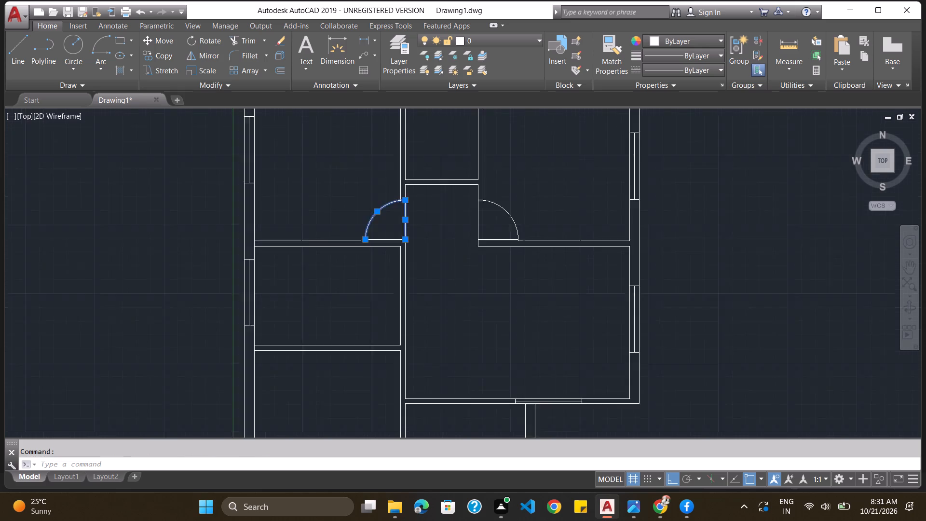
{"action": "scroll", "coordinate": [391, 242], "scroll_direction": "up", "scroll_amount": 3}
{"action": "left_click", "coordinate": [394, 224]}
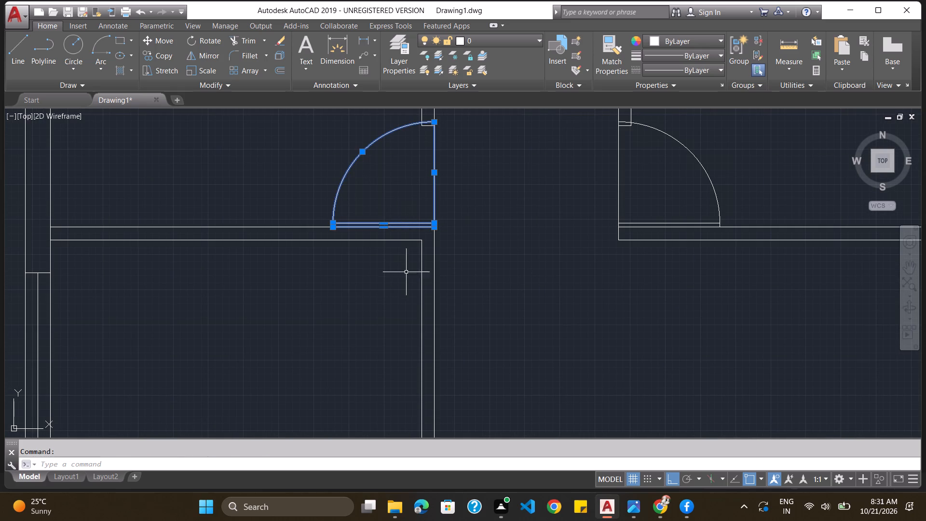
{"action": "key", "text": "ctrl+c"}
{"action": "scroll", "coordinate": [402, 289], "scroll_direction": "down", "scroll_amount": 5}
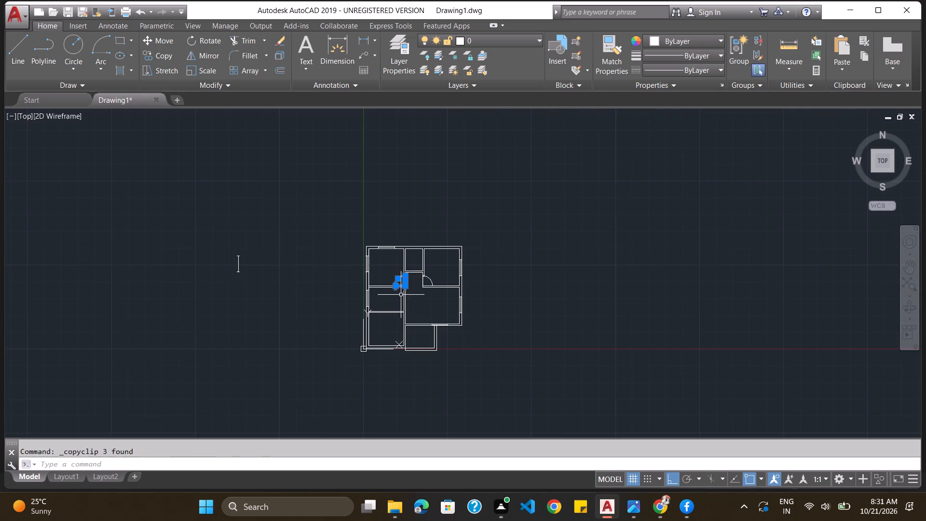
{"action": "scroll", "coordinate": [389, 321], "scroll_direction": "up", "scroll_amount": 3}
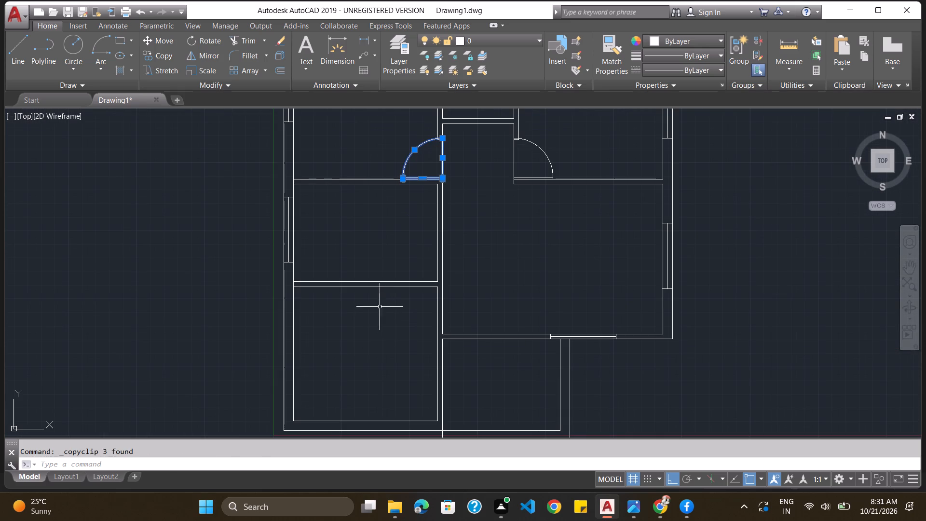
{"action": "key", "text": "ctrl+v"}
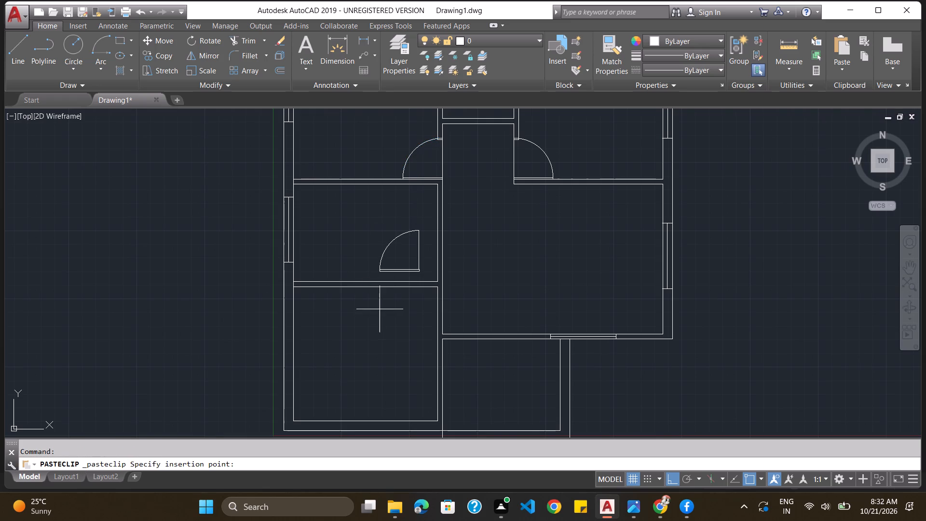
{"action": "left_click", "coordinate": [386, 313]}
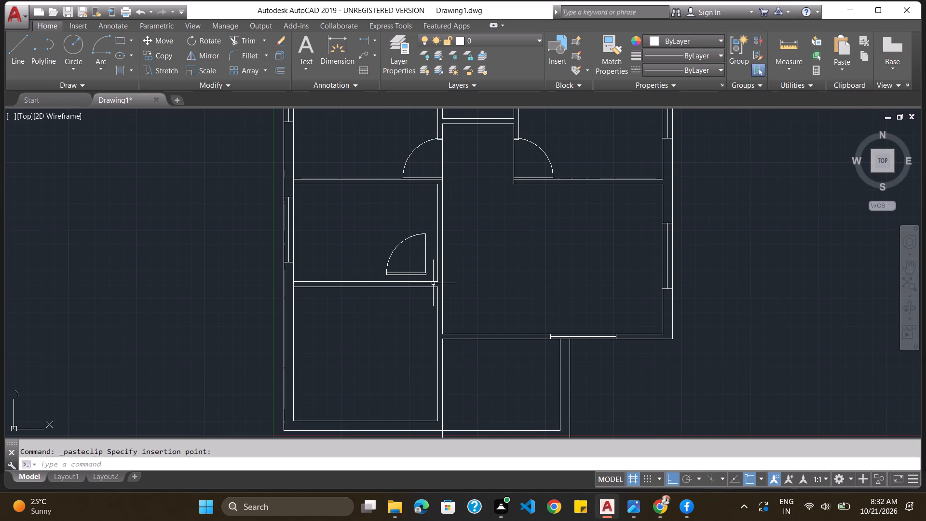
Extend the north line of the middle west room's south partition east to the far face of the adjoining wall.
{"action": "key", "text": "t"}
{"action": "type", "text": "rim"}
{"action": "key", "text": "Return"}
{"action": "key", "text": "Return"}
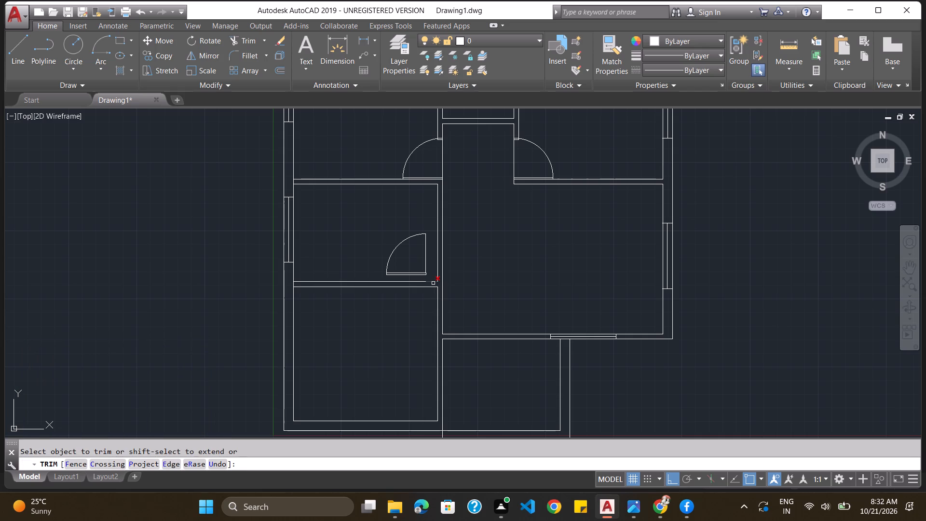
{"action": "left_click", "coordinate": [423, 283], "text": "shift"}
{"action": "key", "text": "Escape"}
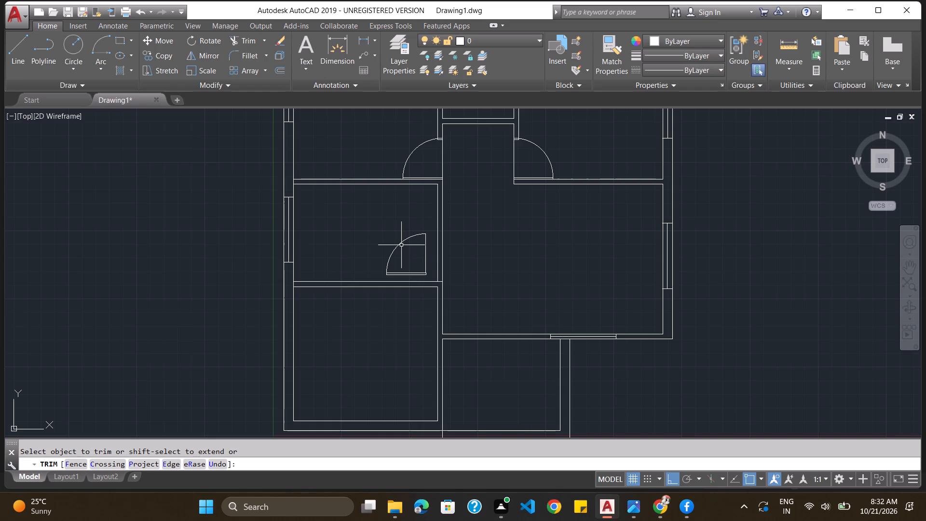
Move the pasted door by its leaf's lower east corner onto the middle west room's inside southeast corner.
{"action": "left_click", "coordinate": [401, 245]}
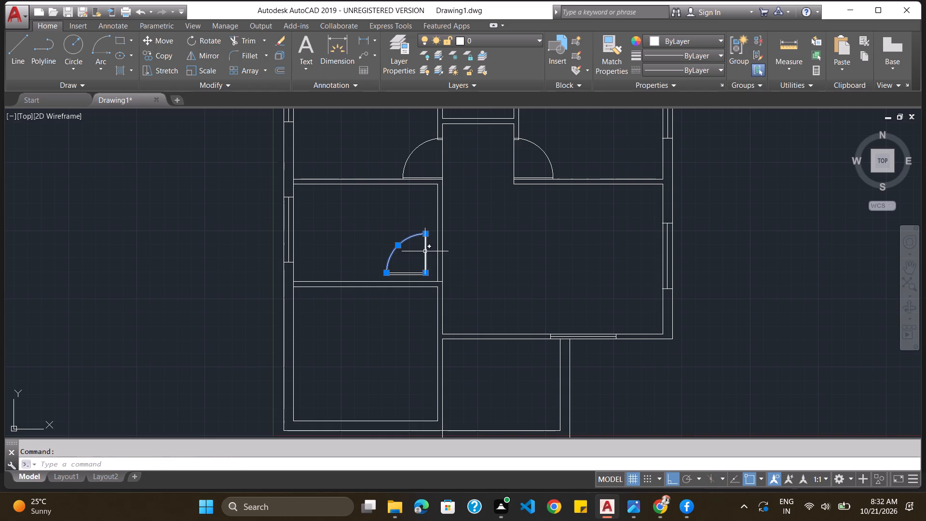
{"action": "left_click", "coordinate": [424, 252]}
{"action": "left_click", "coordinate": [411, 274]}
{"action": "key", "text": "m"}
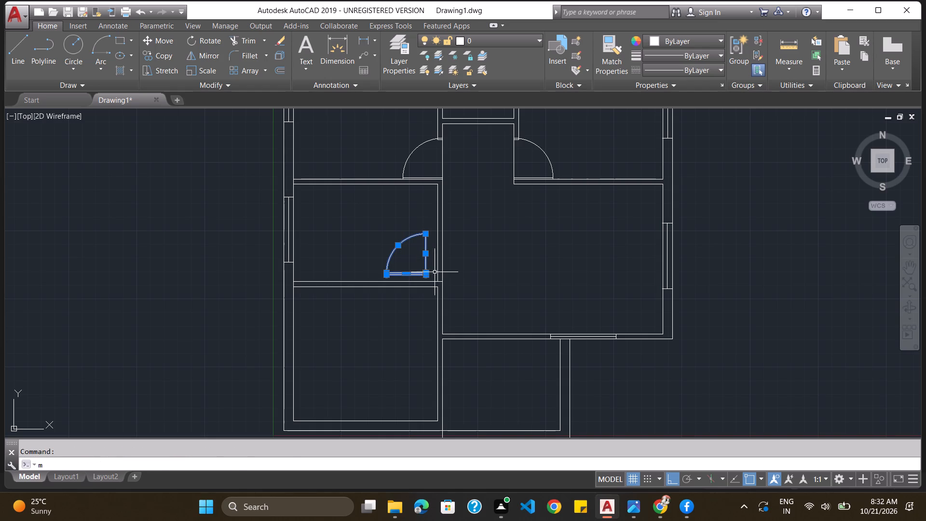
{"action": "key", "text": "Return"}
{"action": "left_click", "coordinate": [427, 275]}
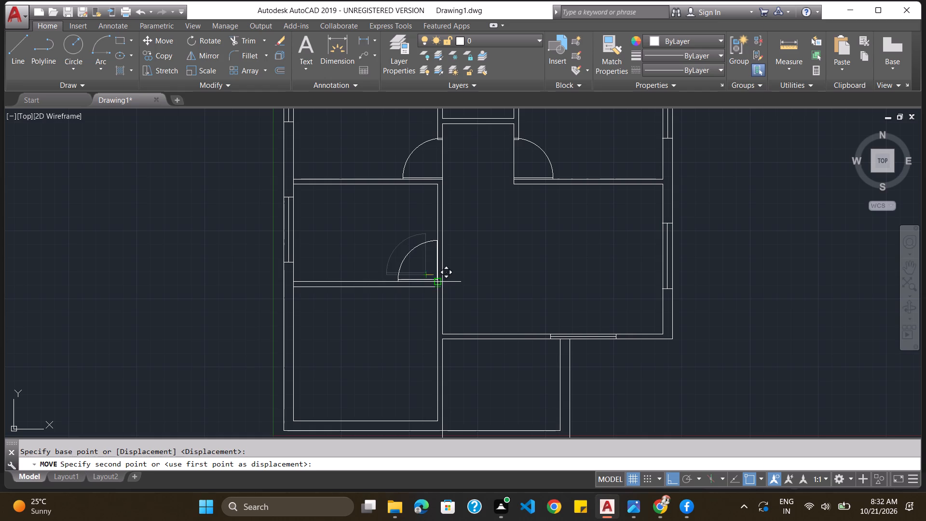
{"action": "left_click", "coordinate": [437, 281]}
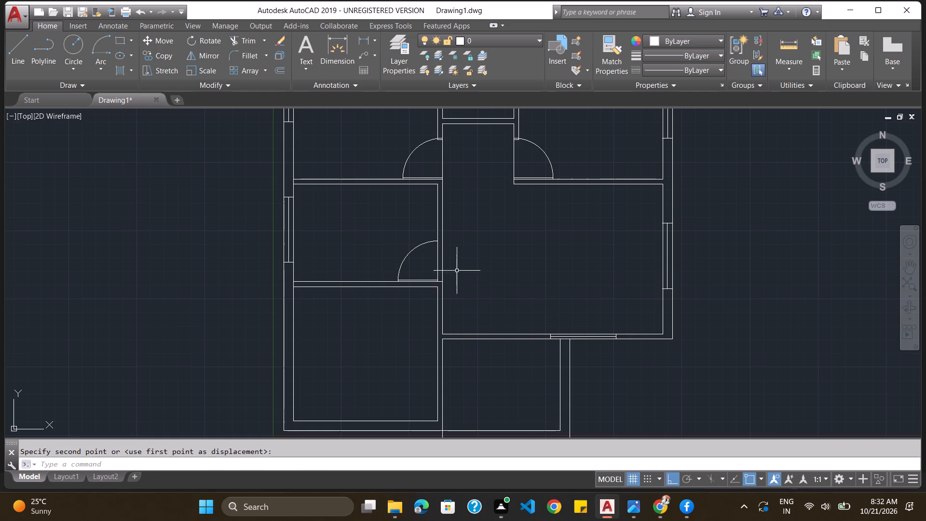
Move the middle west room's door by its leaf's lower east corner onto the extended line's end at the wall's east face.
{"action": "scroll", "coordinate": [429, 270], "scroll_direction": "up", "scroll_amount": 2}
{"action": "left_click", "coordinate": [443, 296]}
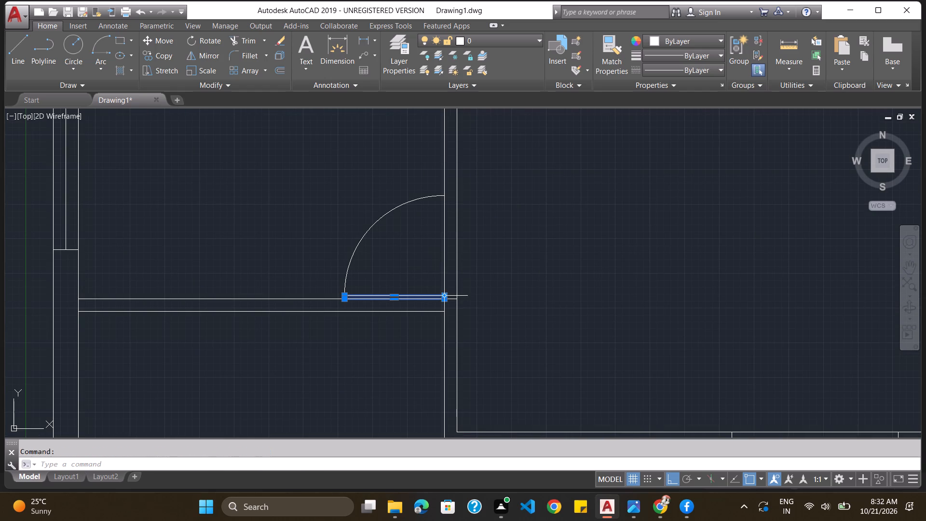
{"action": "left_click", "coordinate": [445, 221]}
{"action": "left_click", "coordinate": [438, 197]}
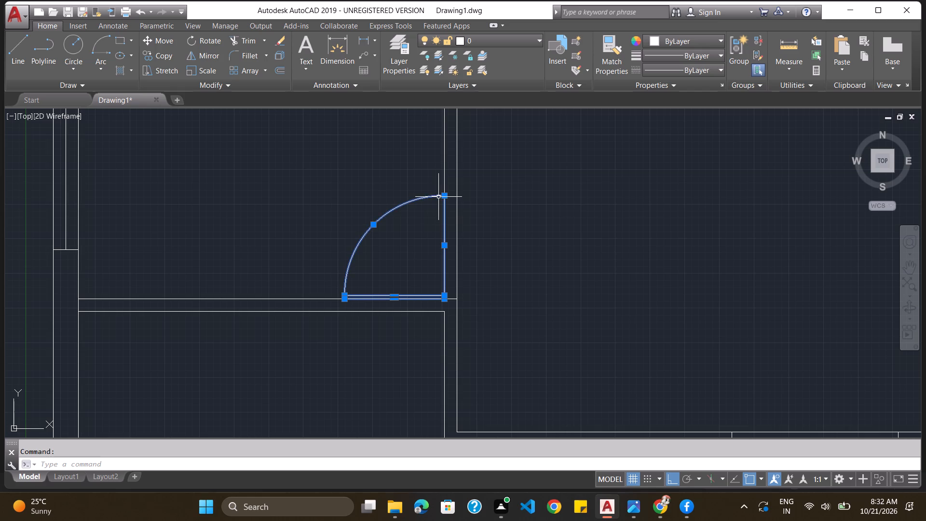
{"action": "key", "text": "m"}
{"action": "key", "text": "Return"}
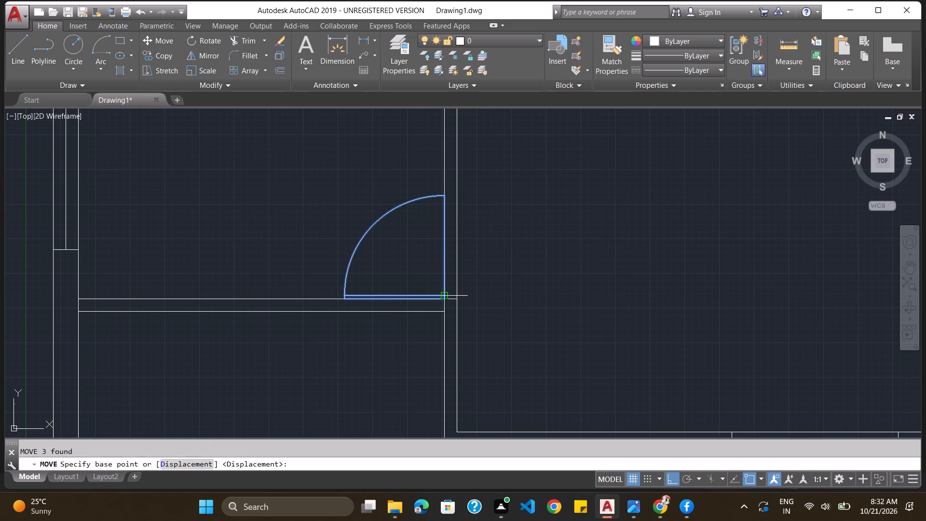
{"action": "left_click", "coordinate": [443, 302]}
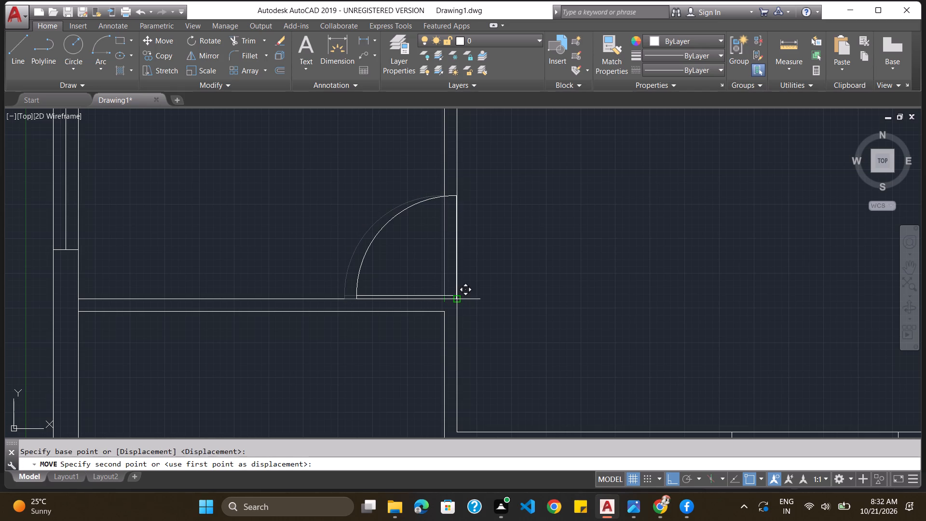
{"action": "left_click", "coordinate": [455, 301]}
Paste another copy of the door symbol in the empty space east of the plan.
{"action": "scroll", "coordinate": [536, 263], "scroll_direction": "down", "scroll_amount": 3}
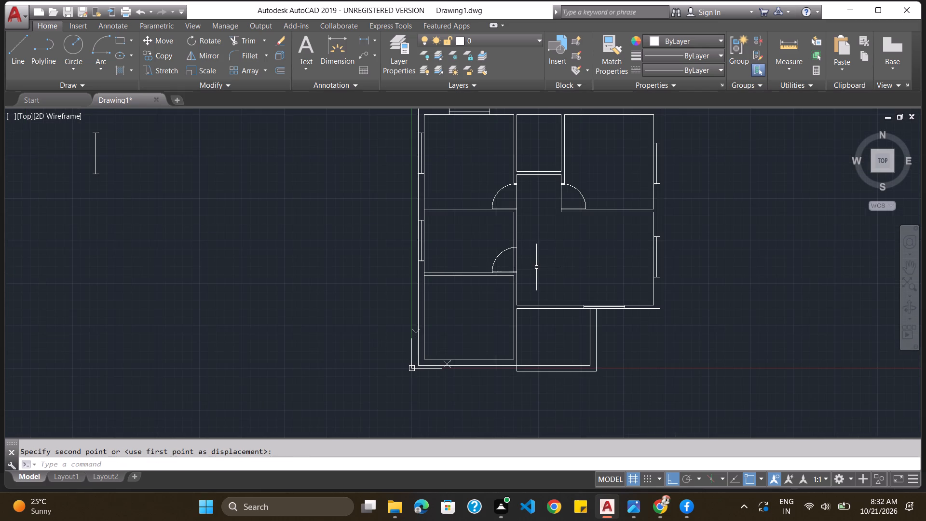
{"action": "scroll", "coordinate": [536, 267], "scroll_direction": "up", "scroll_amount": 2}
{"action": "scroll", "coordinate": [536, 267], "scroll_direction": "down", "scroll_amount": 2}
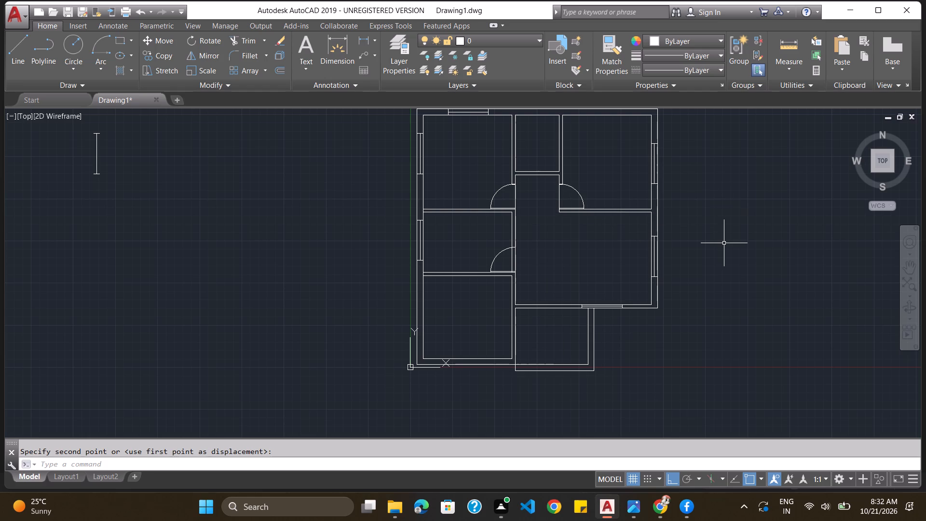
{"action": "key", "text": "ctrl+v"}
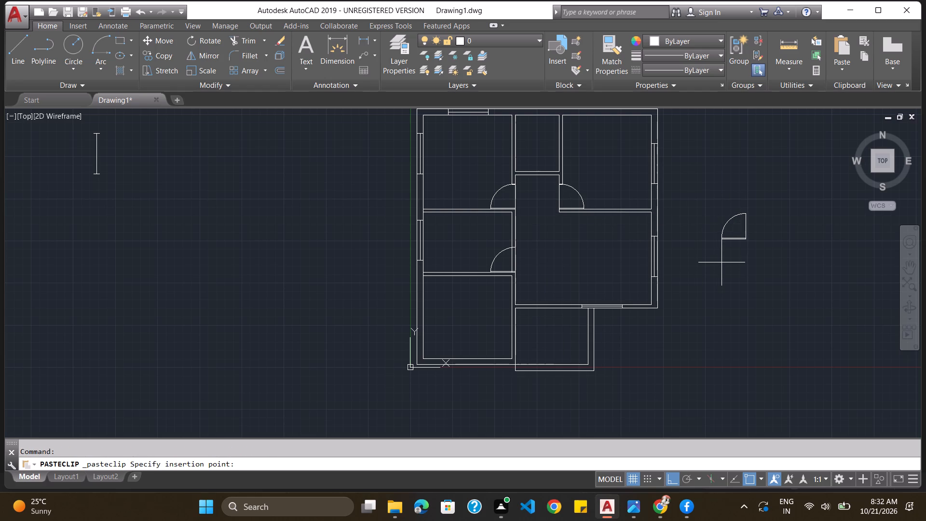
{"action": "left_click", "coordinate": [726, 262]}
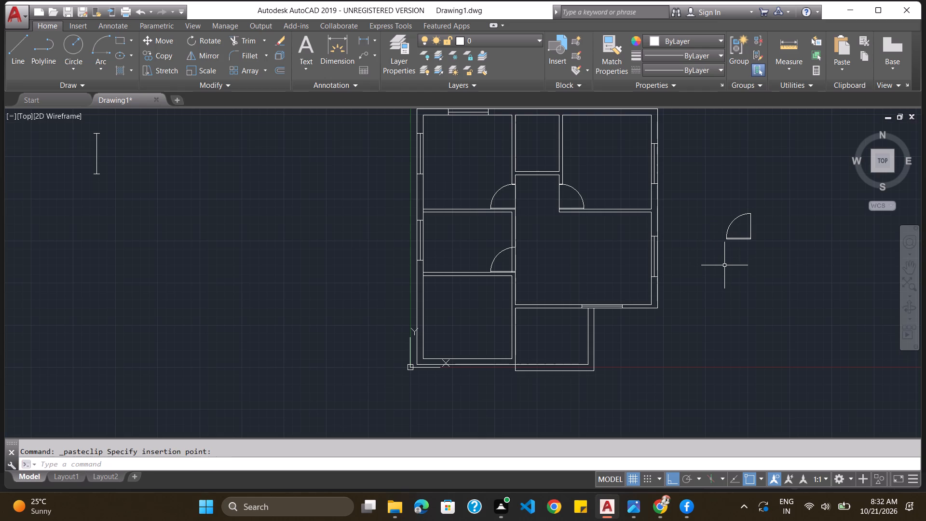
Rotate the spare door copy east of the plan 90° about its leaf's lower west corner.
{"action": "type", "text": "ro"}
{"action": "key", "text": "Return"}
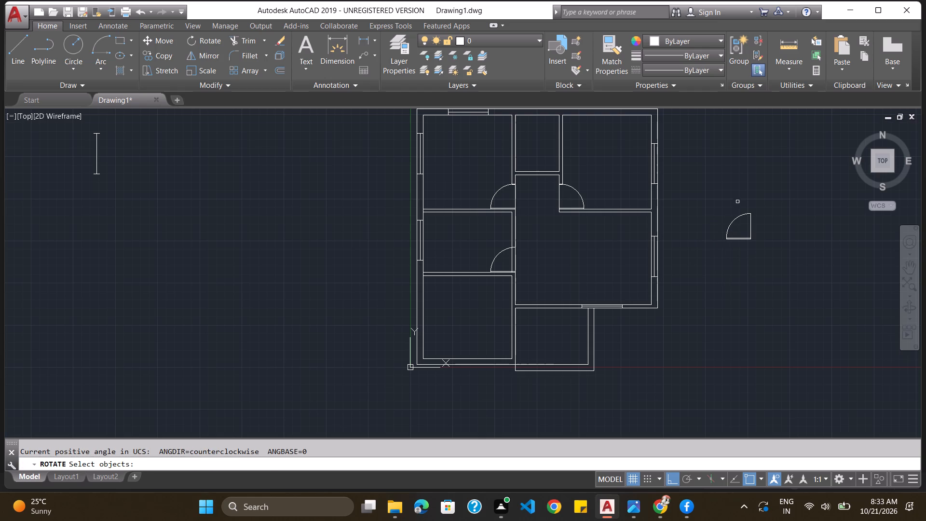
{"action": "left_click_drag", "start_coordinate": [737, 201], "coordinate": [771, 191]}
{"action": "key", "text": "Return"}
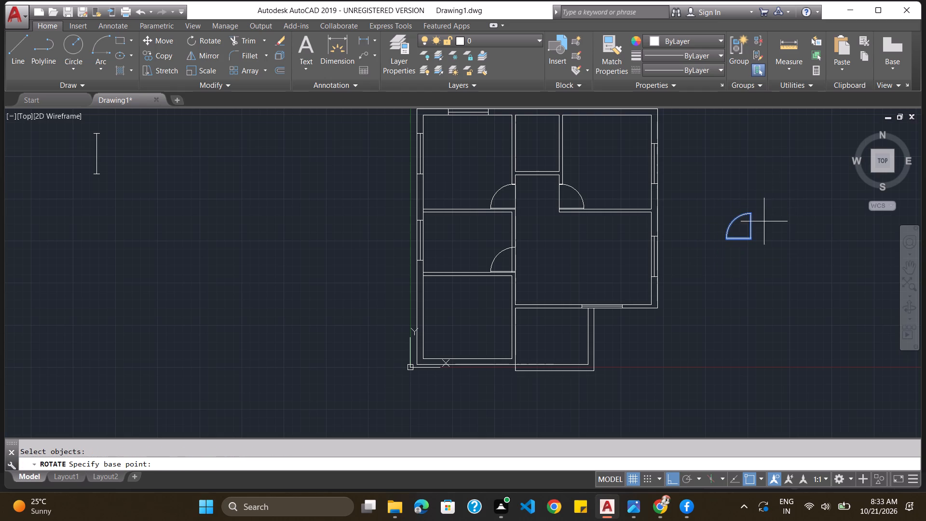
{"action": "left_click", "coordinate": [726, 241]}
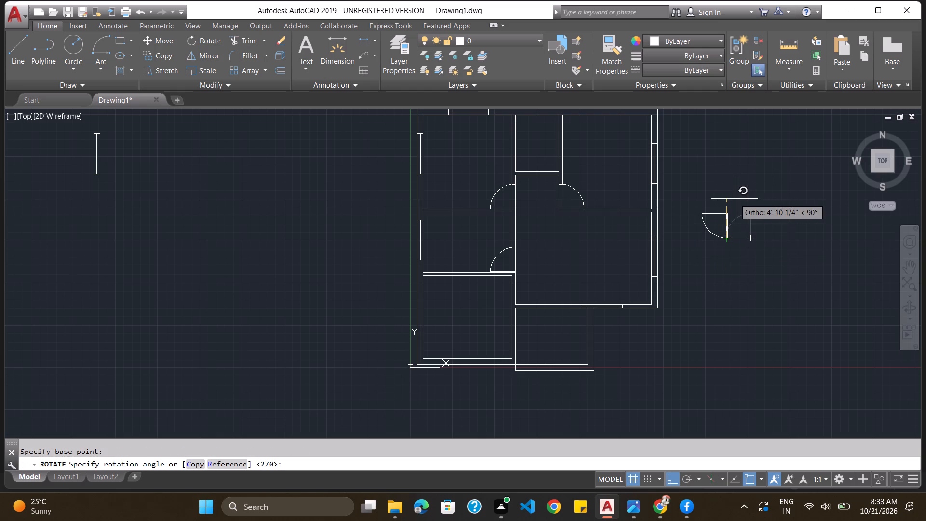
{"action": "left_click", "coordinate": [735, 199]}
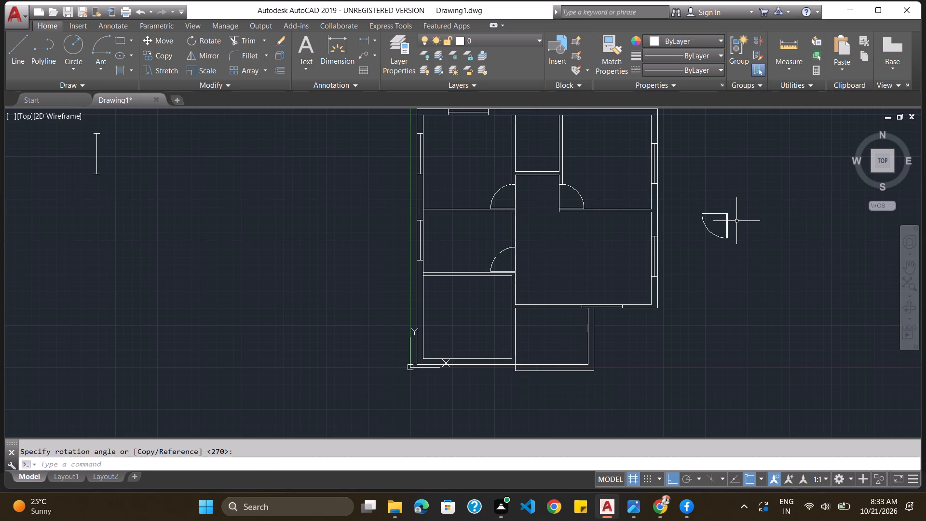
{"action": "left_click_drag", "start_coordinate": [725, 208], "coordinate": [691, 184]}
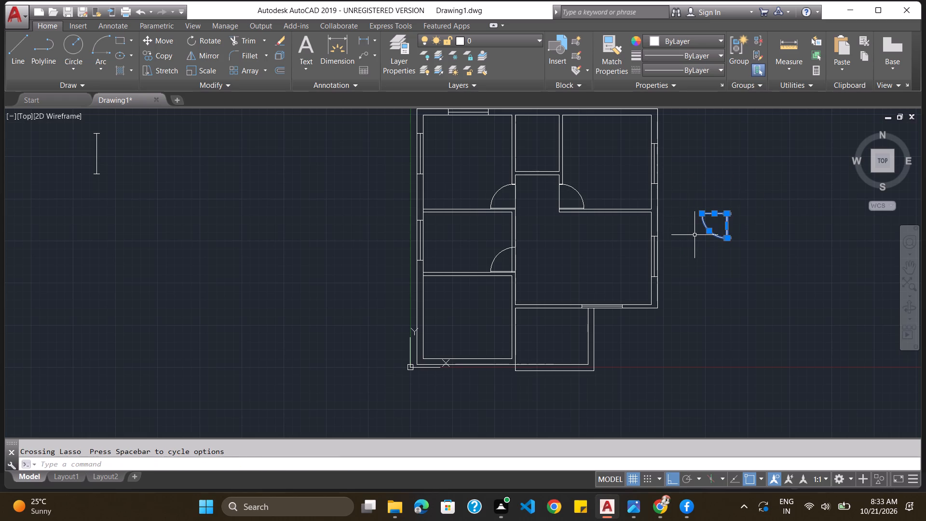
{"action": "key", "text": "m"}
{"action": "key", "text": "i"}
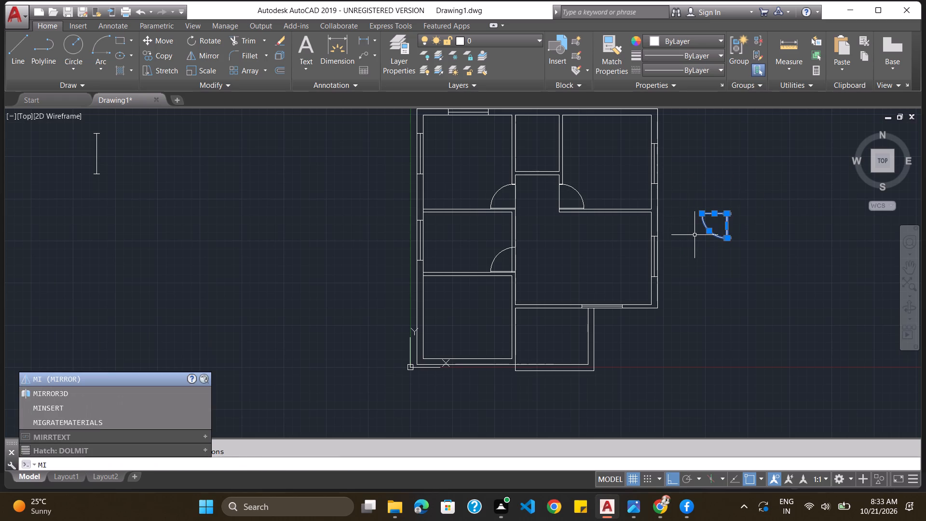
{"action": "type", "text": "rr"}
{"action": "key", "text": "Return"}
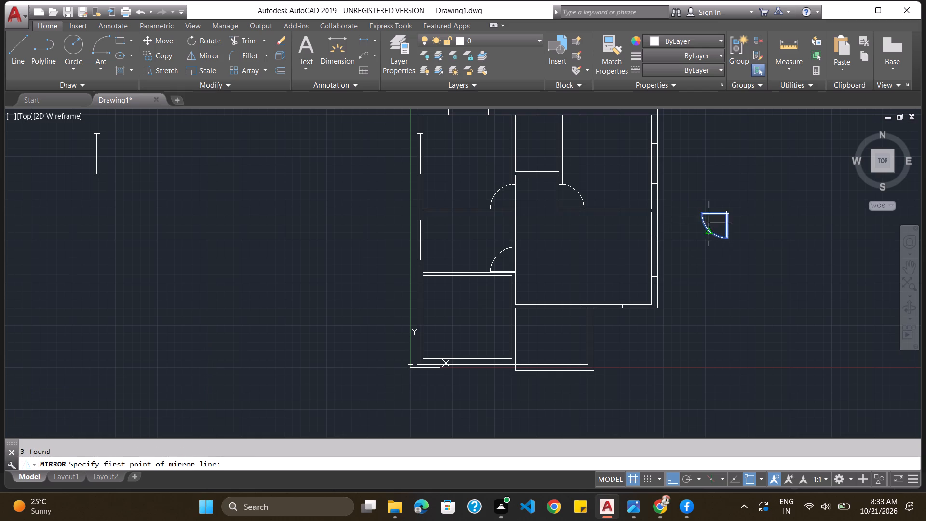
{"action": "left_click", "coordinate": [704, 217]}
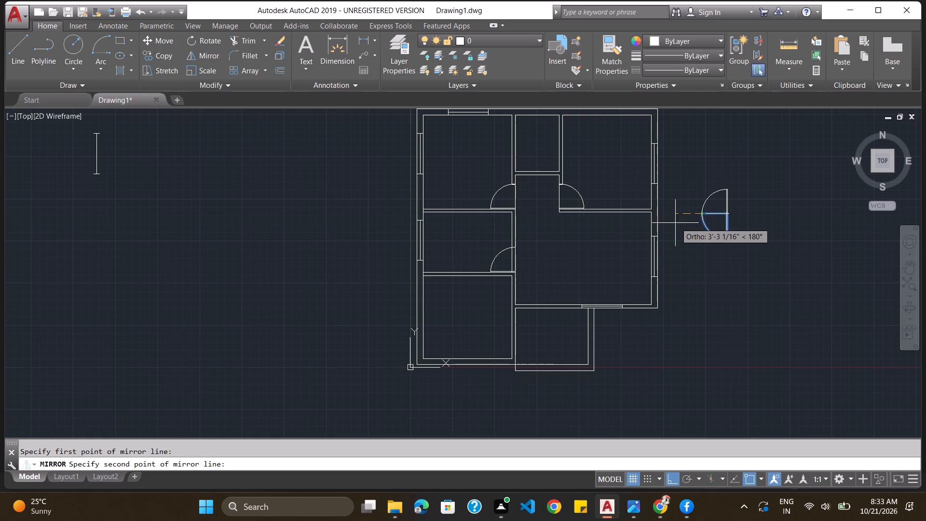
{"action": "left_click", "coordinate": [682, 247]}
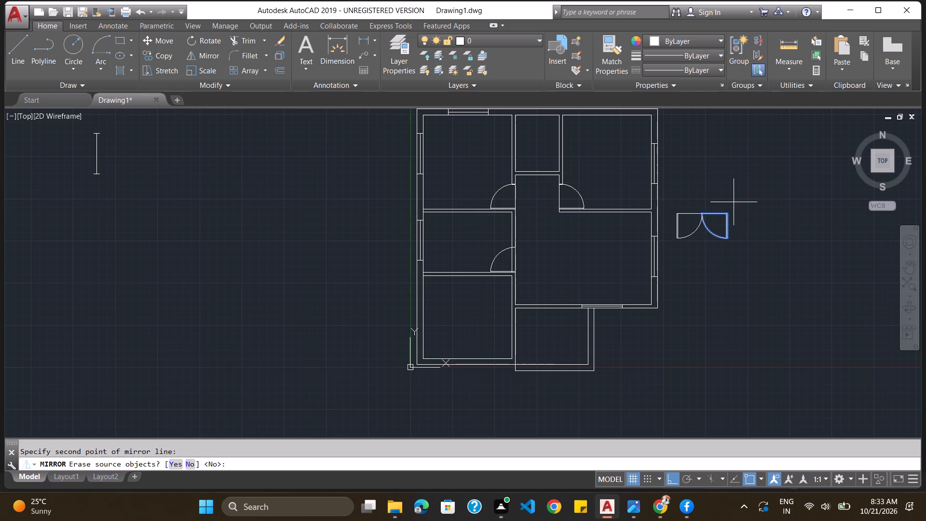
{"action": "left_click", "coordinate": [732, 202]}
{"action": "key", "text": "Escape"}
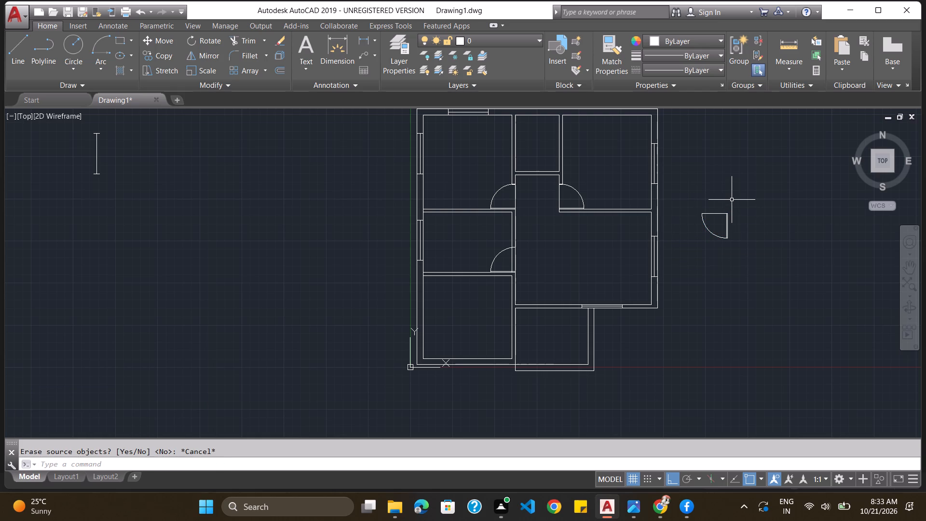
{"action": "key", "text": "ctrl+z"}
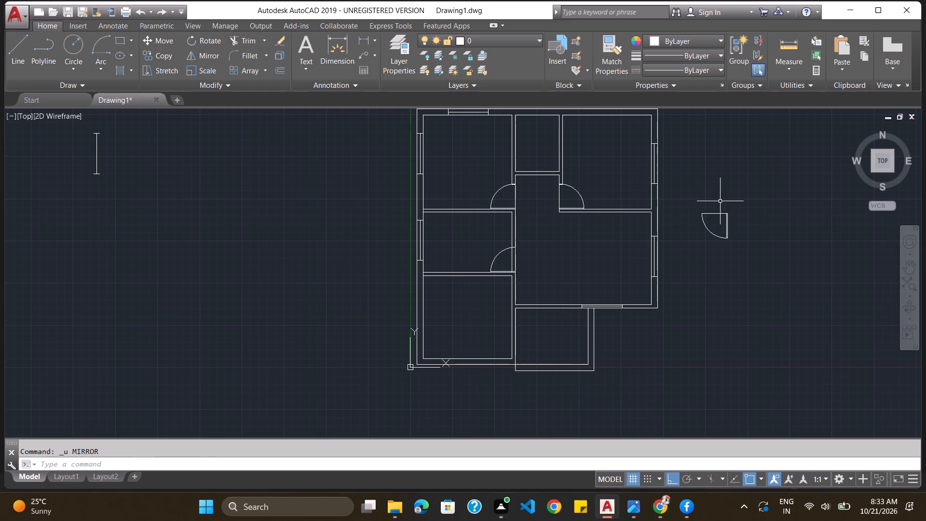
Mirror the spare door about a vertical line through its arc's west end, keeping the original, to form a double door.
{"action": "key", "text": "m"}
{"action": "key", "text": "i"}
{"action": "type", "text": "rr"}
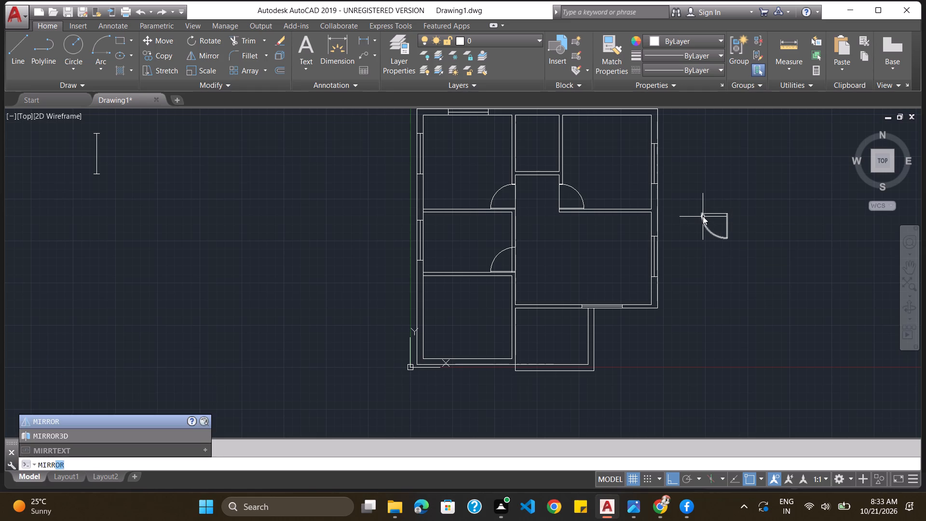
{"action": "key", "text": "Return"}
{"action": "left_click", "coordinate": [703, 202]}
{"action": "left_click_drag", "start_coordinate": [702, 204], "coordinate": [694, 245]}
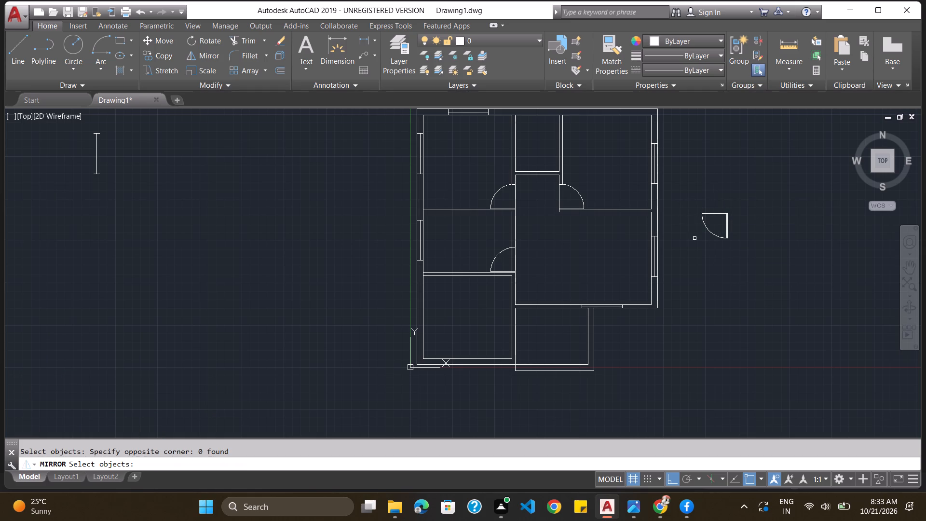
{"action": "left_click_drag", "start_coordinate": [694, 245], "coordinate": [749, 230]}
{"action": "left_click_drag", "start_coordinate": [710, 190], "coordinate": [684, 167]}
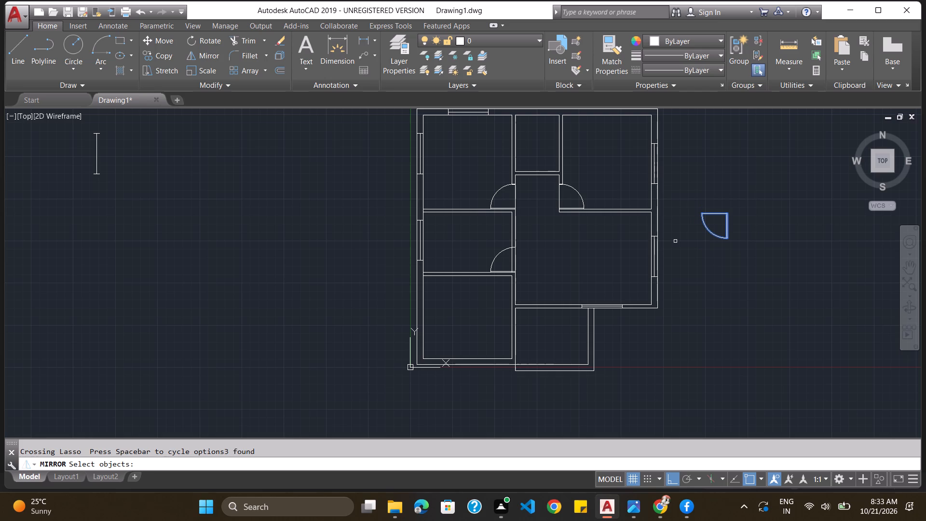
{"action": "key", "text": "Return"}
{"action": "left_click", "coordinate": [700, 214]}
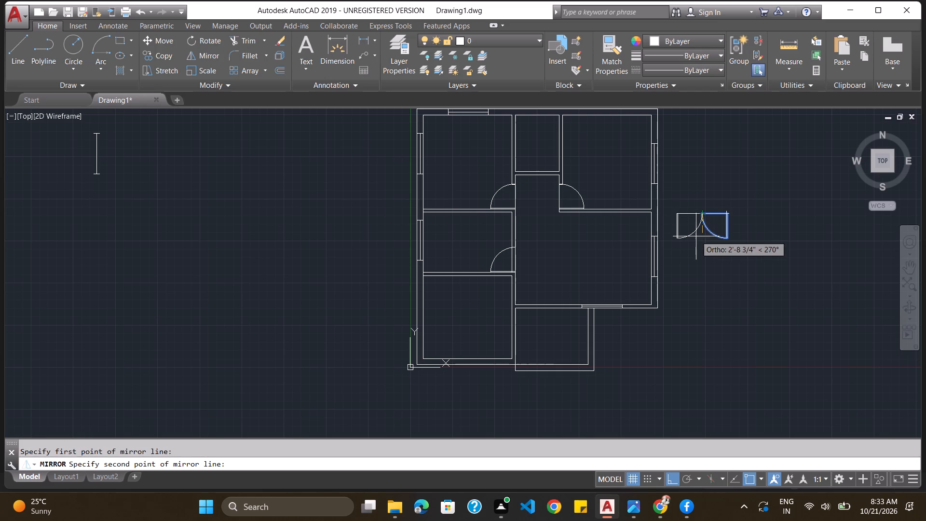
{"action": "left_click", "coordinate": [696, 237]}
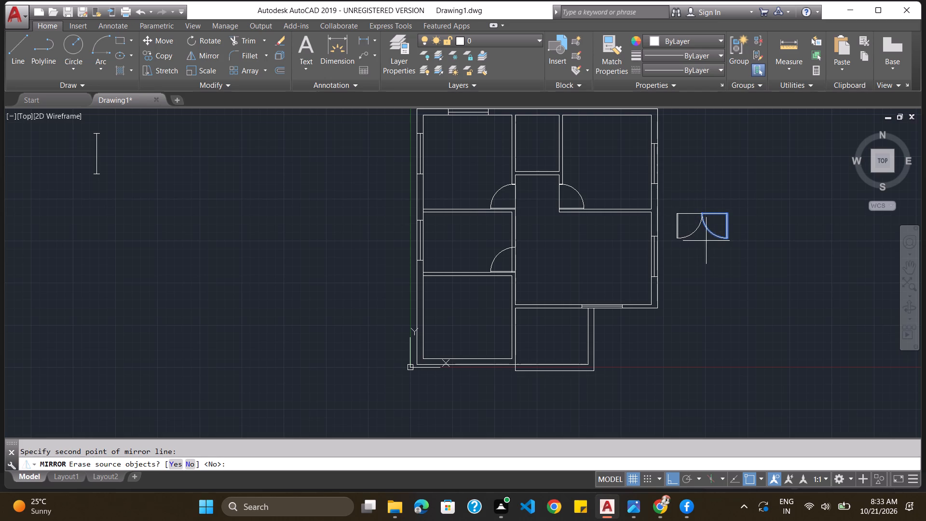
{"action": "left_click", "coordinate": [191, 459]}
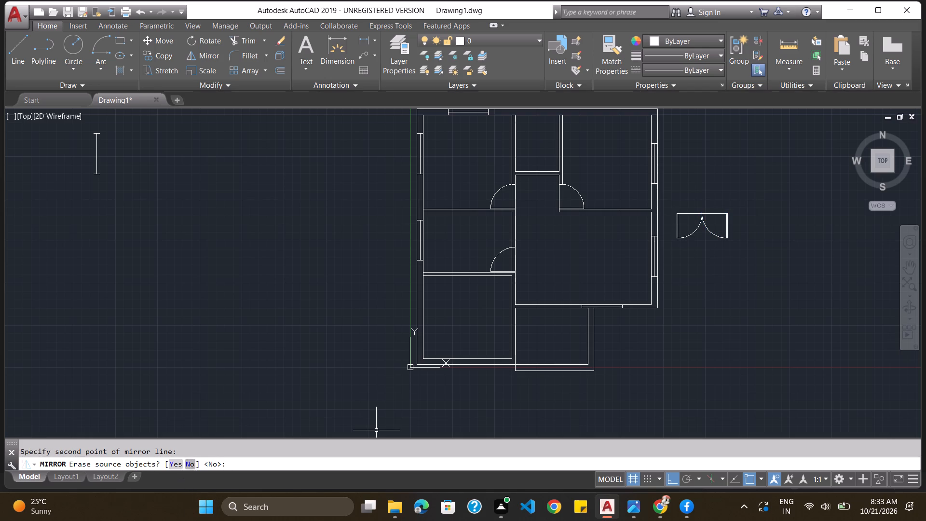
Move the double door by its upper west corner onto the inside southwest corner of the large central hall.
{"action": "left_click_drag", "start_coordinate": [670, 200], "coordinate": [757, 192]}
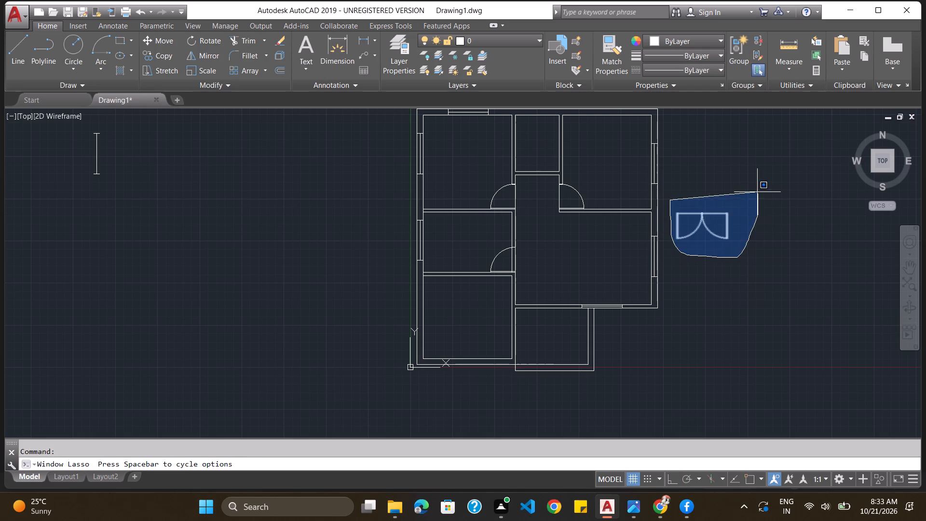
{"action": "left_click_drag", "start_coordinate": [757, 192], "coordinate": [757, 192]}
{"action": "key", "text": "m"}
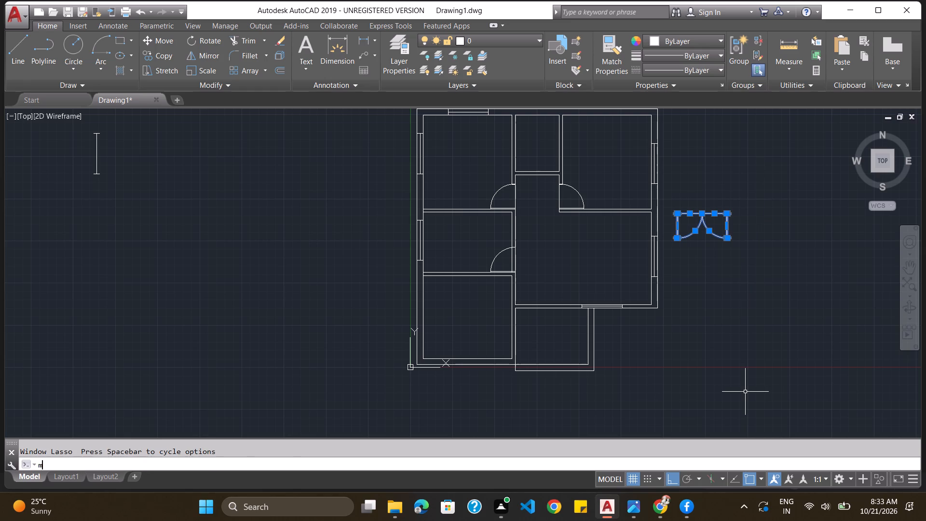
{"action": "key", "text": "Return"}
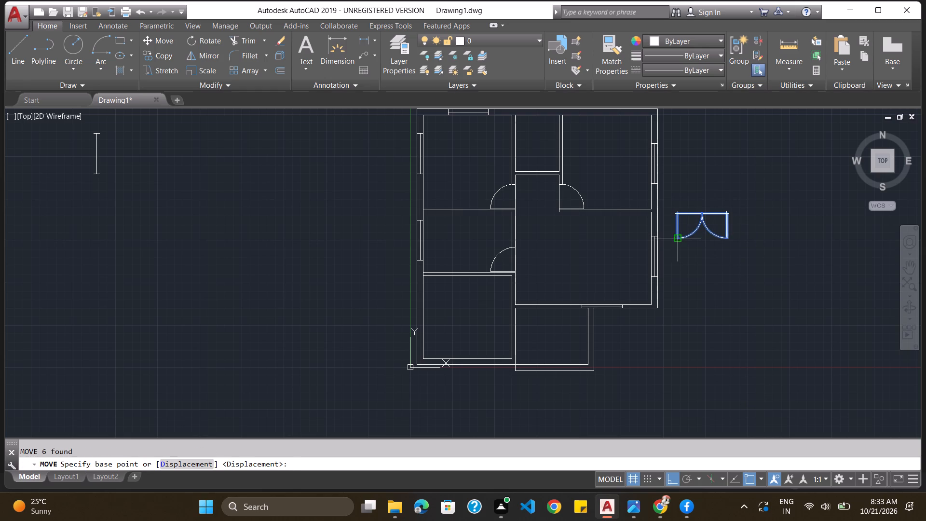
{"action": "left_click", "coordinate": [678, 216]}
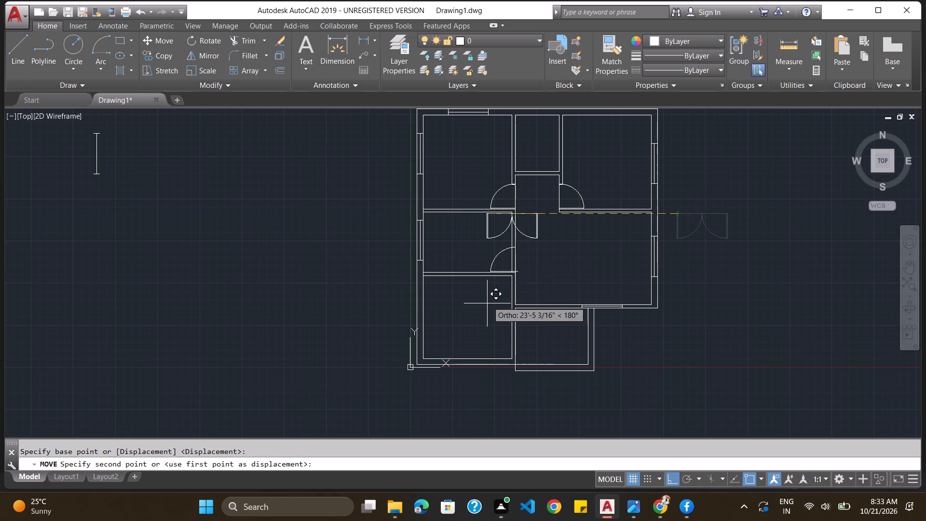
{"action": "scroll", "coordinate": [504, 316], "scroll_direction": "up", "scroll_amount": 3}
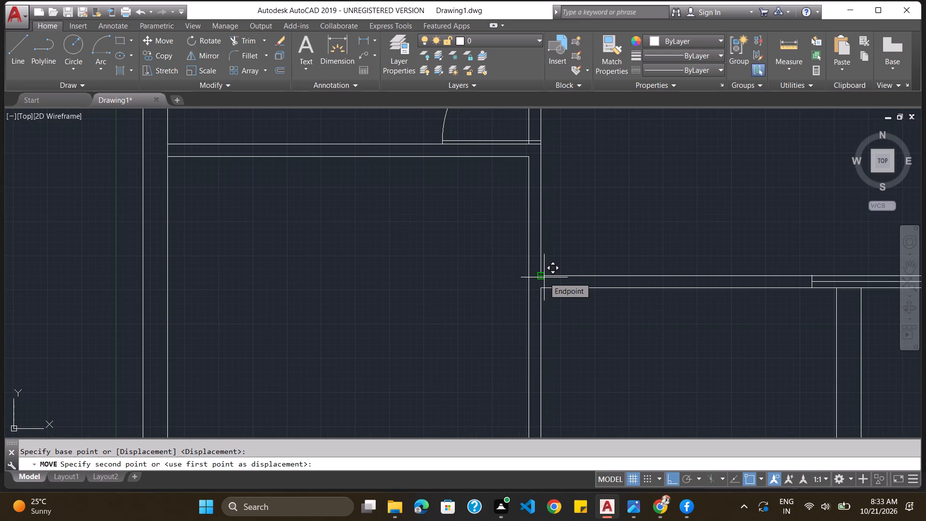
{"action": "left_click", "coordinate": [544, 277]}
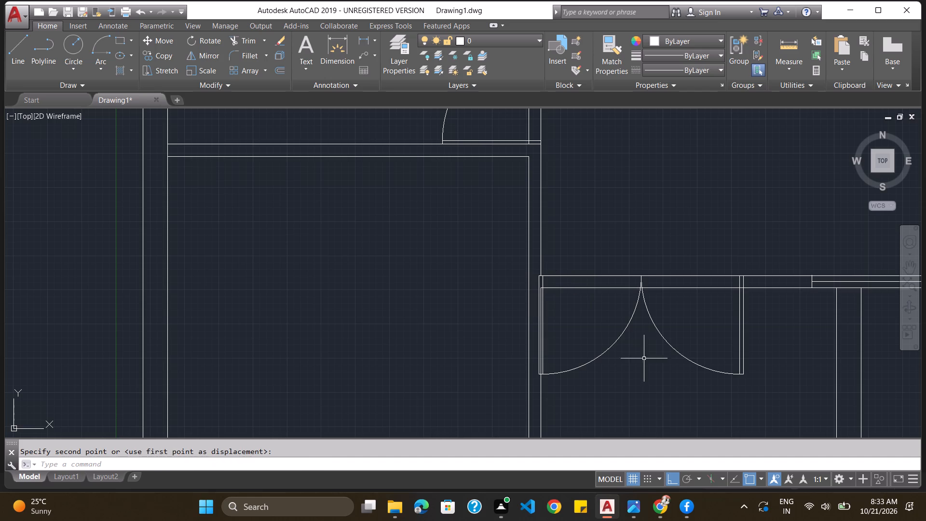
Examine how the double door's west leaf sits against the wall lines at the hall's southwest corner.
{"action": "scroll", "coordinate": [634, 397], "scroll_direction": "down", "scroll_amount": 2}
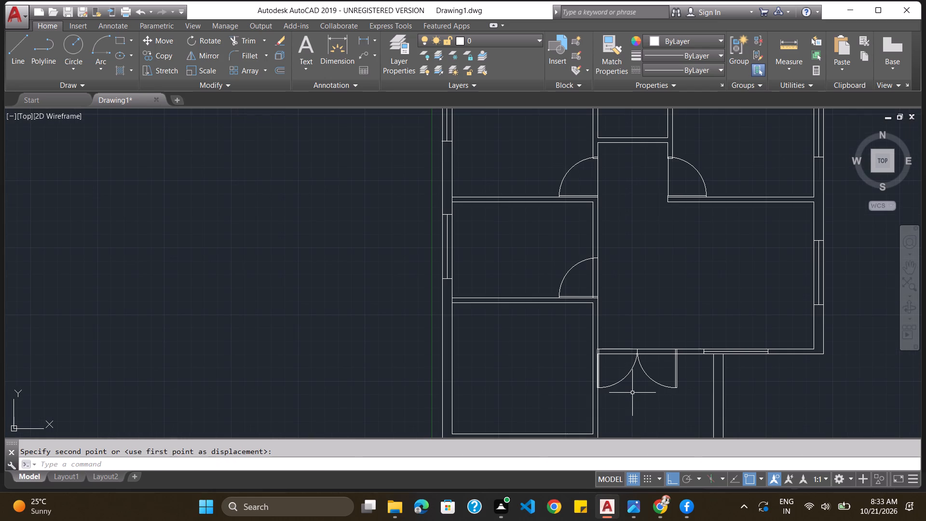
{"action": "scroll", "coordinate": [594, 343], "scroll_direction": "up", "scroll_amount": 4}
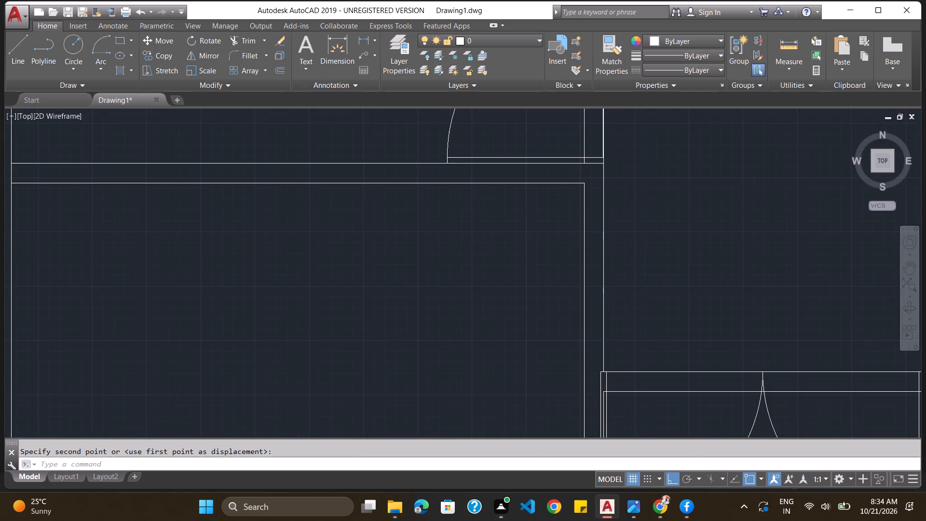
{"action": "scroll", "coordinate": [594, 343], "scroll_direction": "down", "scroll_amount": 3}
{"action": "scroll", "coordinate": [598, 352], "scroll_direction": "up", "scroll_amount": 5}
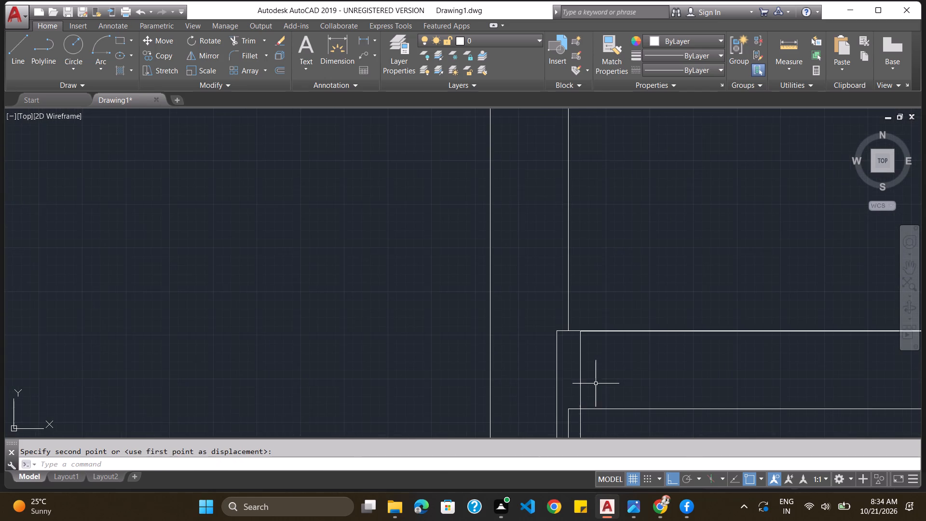
{"action": "scroll", "coordinate": [595, 380], "scroll_direction": "up", "scroll_amount": 1}
{"action": "scroll", "coordinate": [568, 348], "scroll_direction": "down", "scroll_amount": 4}
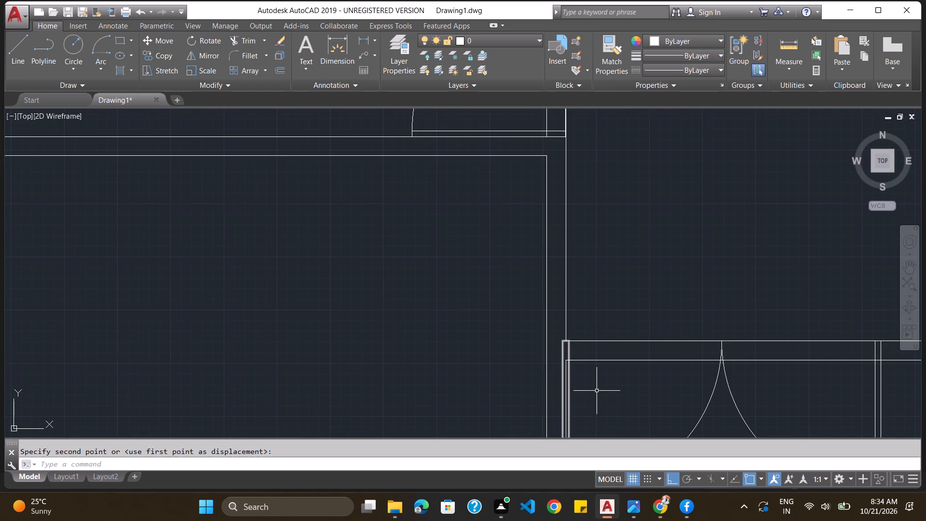
{"action": "scroll", "coordinate": [598, 388], "scroll_direction": "down", "scroll_amount": 3}
{"action": "scroll", "coordinate": [613, 415], "scroll_direction": "up", "scroll_amount": 1}
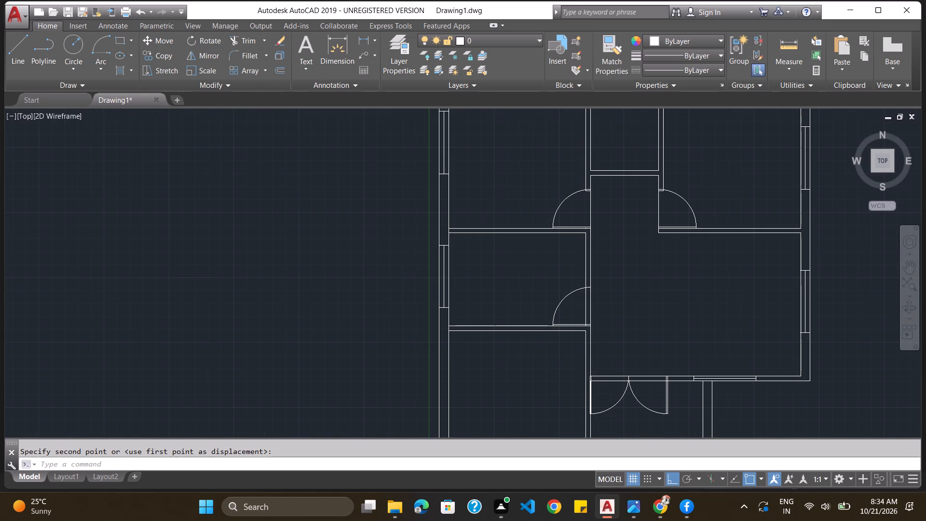
{"action": "scroll", "coordinate": [613, 415], "scroll_direction": "up", "scroll_amount": 3}
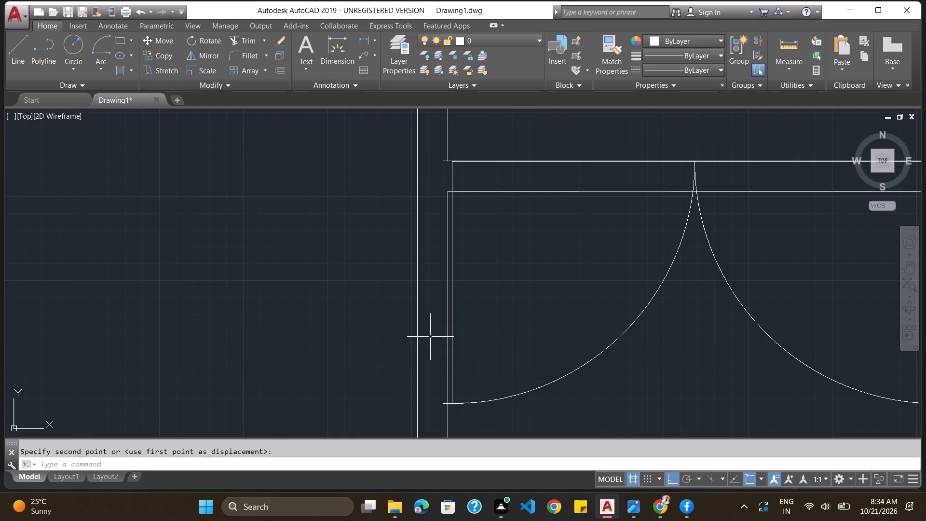
Move the whole double door east by its upper west corner, setting its west leaf flush with the hall's west wall line.
{"action": "scroll", "coordinate": [704, 314], "scroll_direction": "down", "scroll_amount": 3}
{"action": "scroll", "coordinate": [669, 334], "scroll_direction": "up", "scroll_amount": 3}
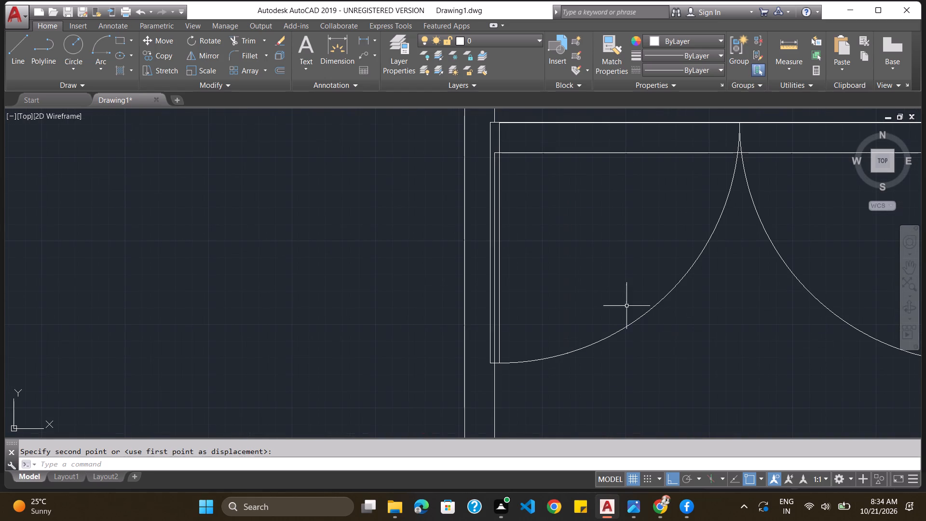
{"action": "left_click", "coordinate": [492, 191]}
{"action": "left_click", "coordinate": [490, 193]}
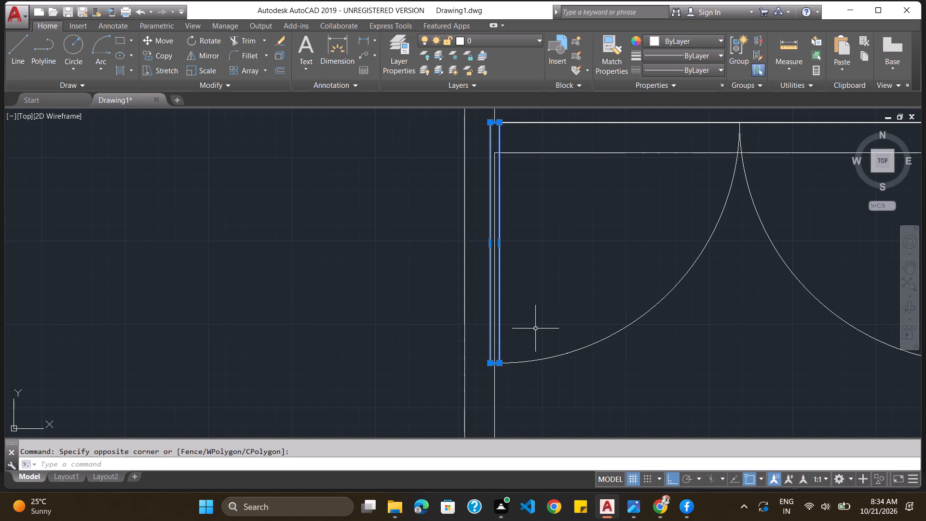
{"action": "left_click", "coordinate": [539, 360]}
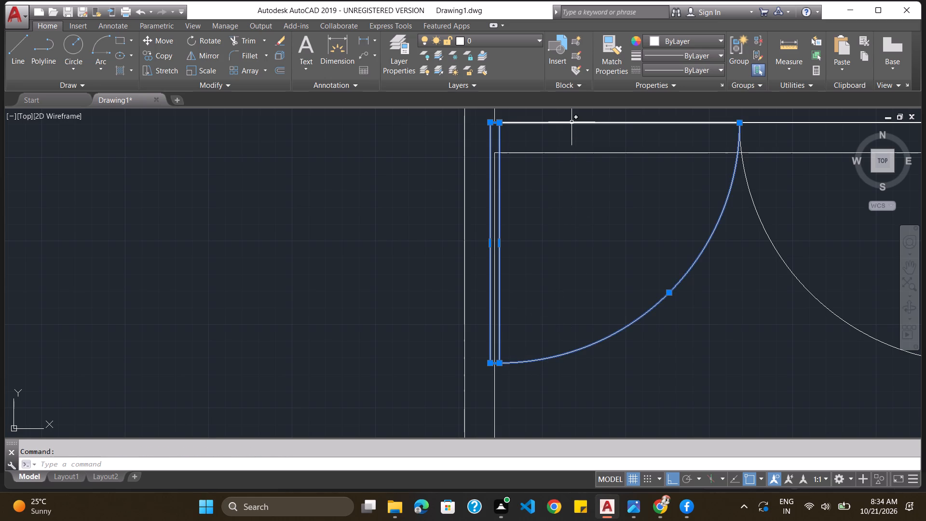
{"action": "left_click", "coordinate": [572, 122]}
{"action": "scroll", "coordinate": [695, 180], "scroll_direction": "down", "scroll_amount": 2}
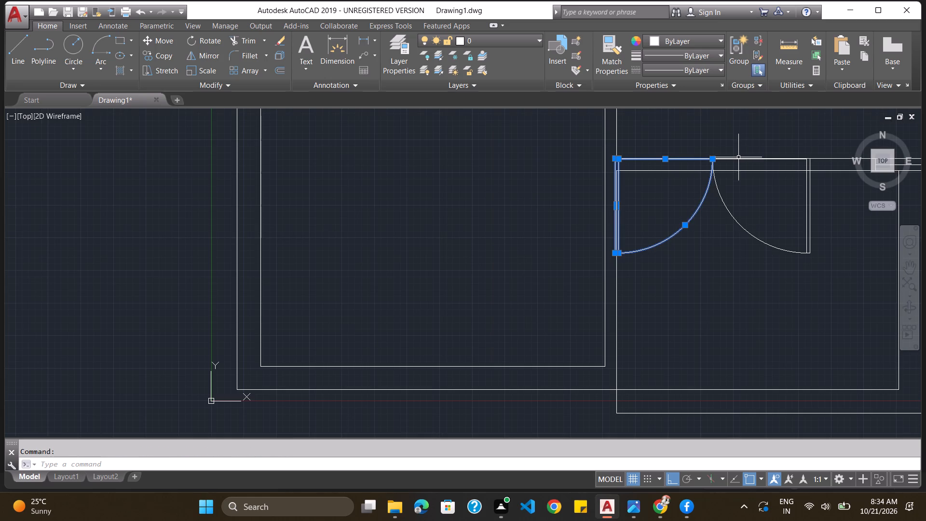
{"action": "left_click", "coordinate": [739, 161]}
{"action": "left_click", "coordinate": [727, 207]}
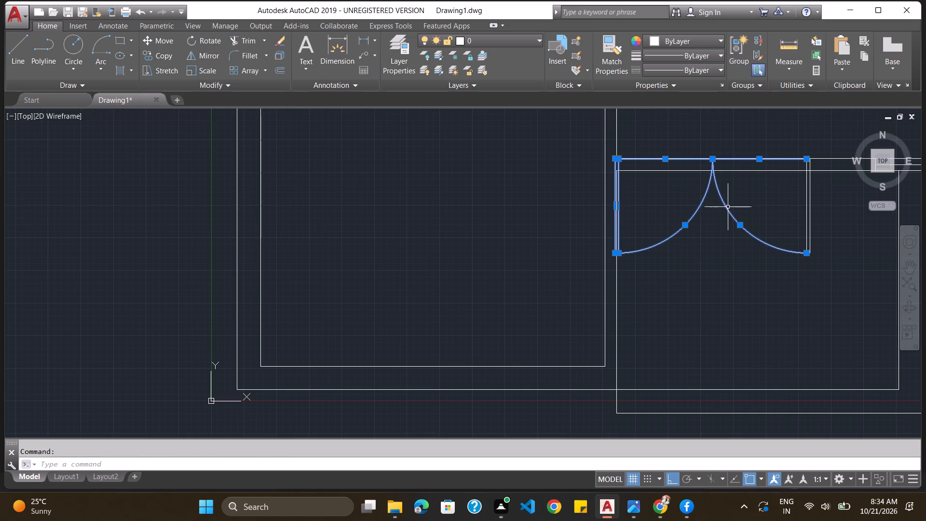
{"action": "left_click", "coordinate": [808, 211]}
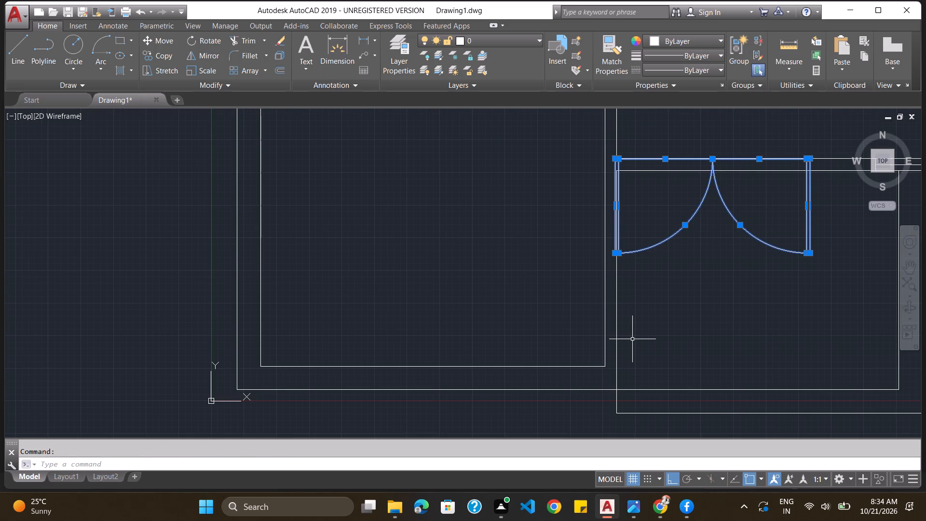
{"action": "key", "text": "m"}
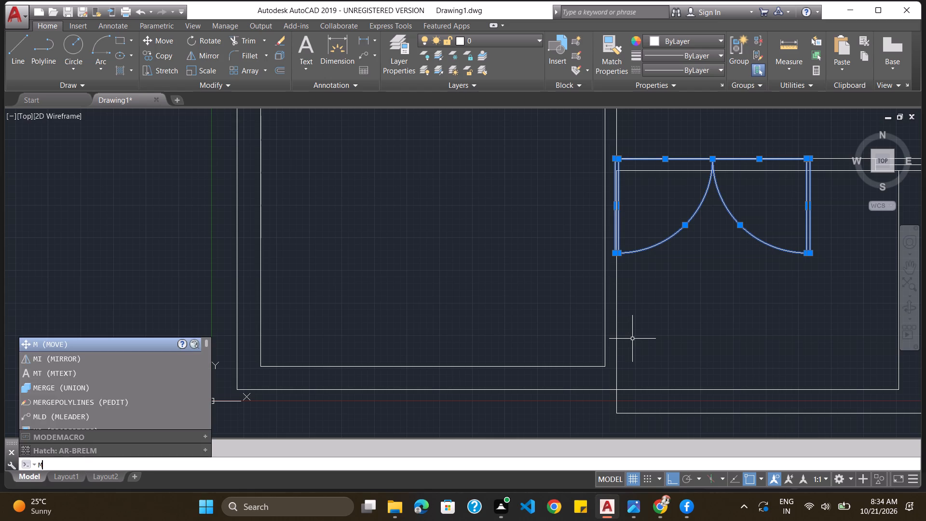
{"action": "key", "text": "Return"}
{"action": "scroll", "coordinate": [626, 159], "scroll_direction": "up", "scroll_amount": 2}
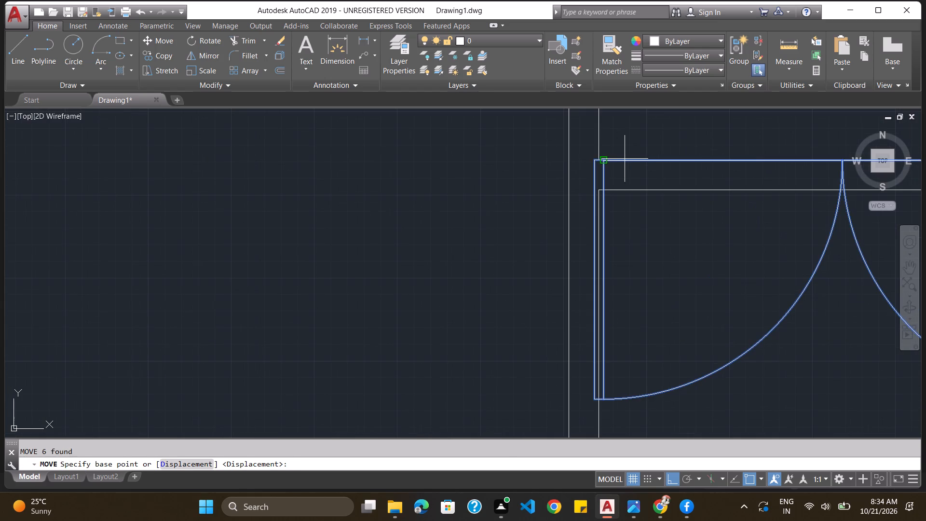
{"action": "scroll", "coordinate": [586, 162], "scroll_direction": "up", "scroll_amount": 2}
{"action": "left_click", "coordinate": [604, 157]}
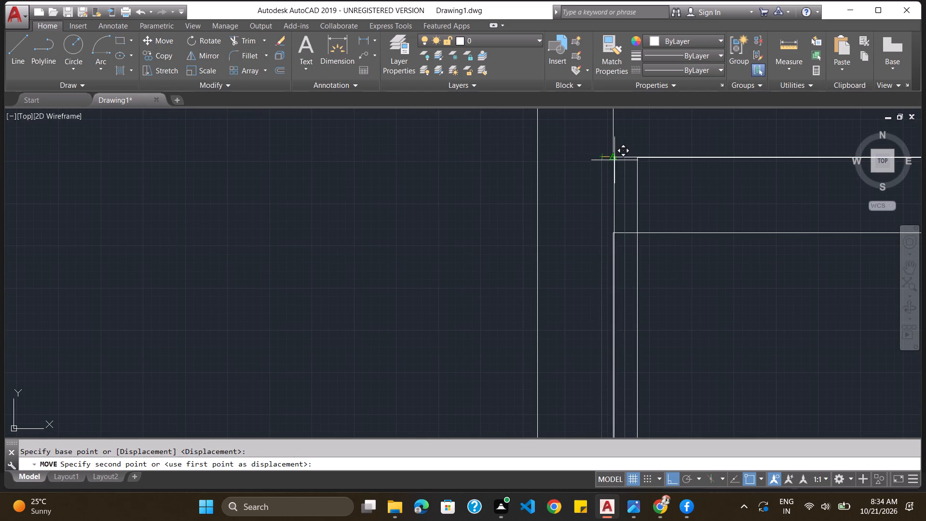
{"action": "left_click", "coordinate": [614, 160]}
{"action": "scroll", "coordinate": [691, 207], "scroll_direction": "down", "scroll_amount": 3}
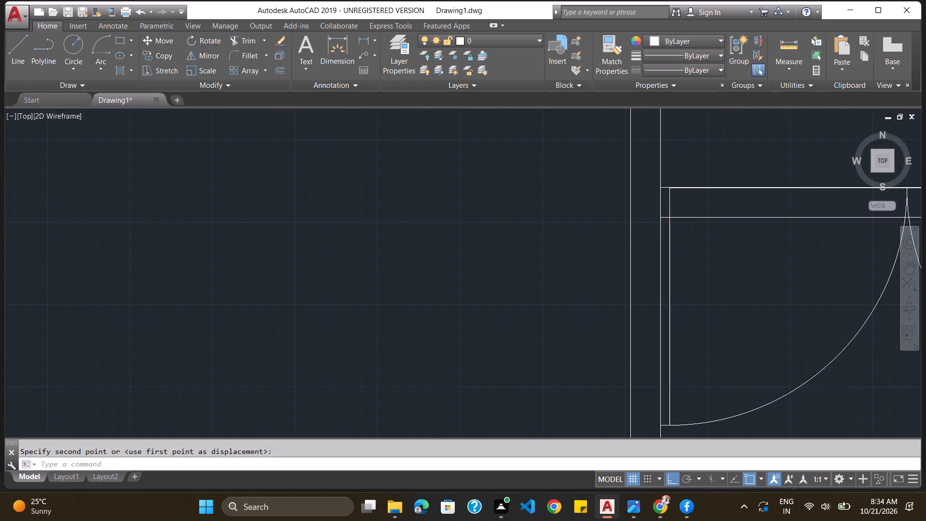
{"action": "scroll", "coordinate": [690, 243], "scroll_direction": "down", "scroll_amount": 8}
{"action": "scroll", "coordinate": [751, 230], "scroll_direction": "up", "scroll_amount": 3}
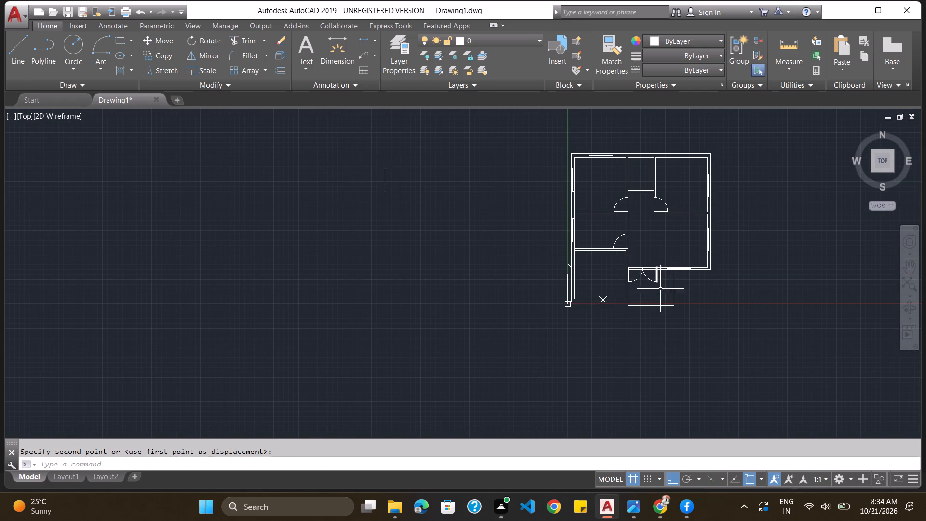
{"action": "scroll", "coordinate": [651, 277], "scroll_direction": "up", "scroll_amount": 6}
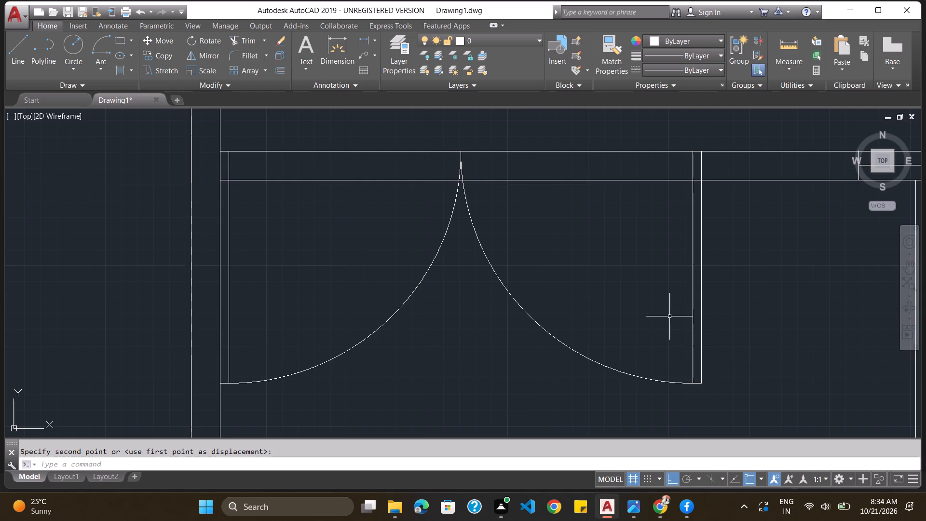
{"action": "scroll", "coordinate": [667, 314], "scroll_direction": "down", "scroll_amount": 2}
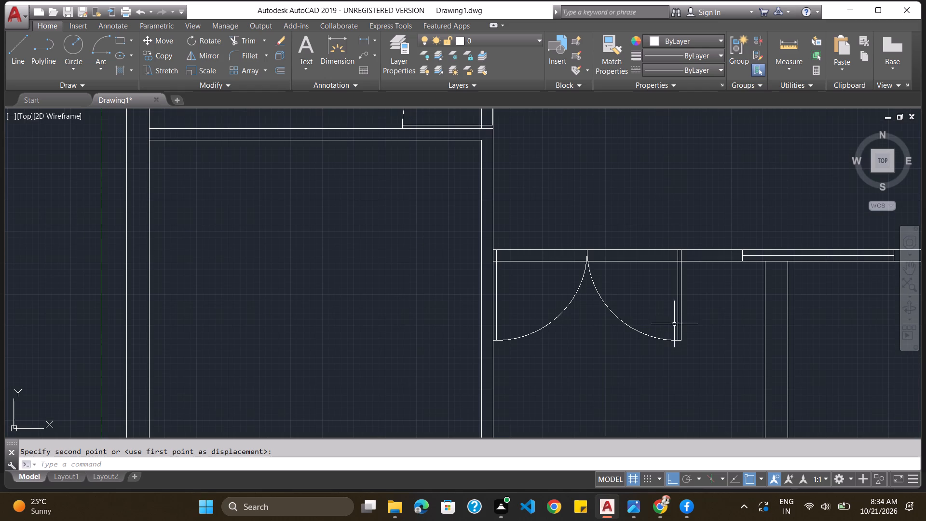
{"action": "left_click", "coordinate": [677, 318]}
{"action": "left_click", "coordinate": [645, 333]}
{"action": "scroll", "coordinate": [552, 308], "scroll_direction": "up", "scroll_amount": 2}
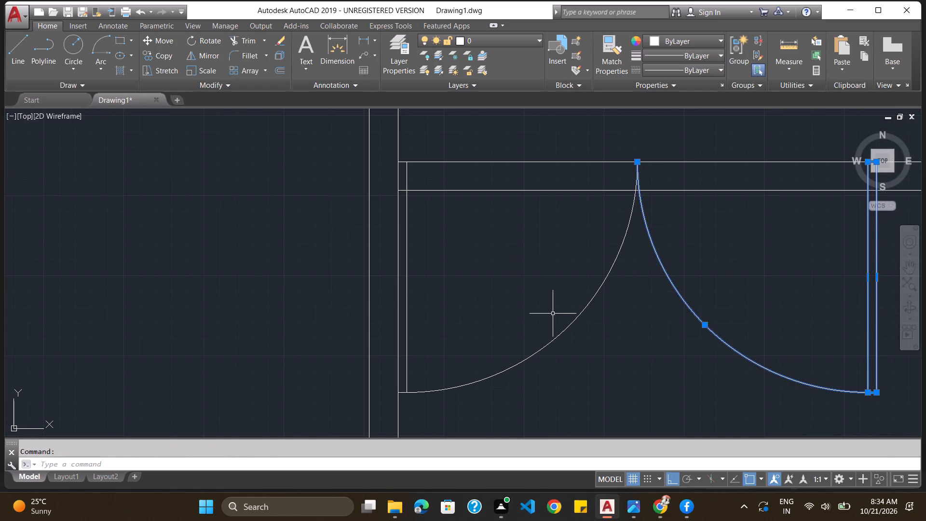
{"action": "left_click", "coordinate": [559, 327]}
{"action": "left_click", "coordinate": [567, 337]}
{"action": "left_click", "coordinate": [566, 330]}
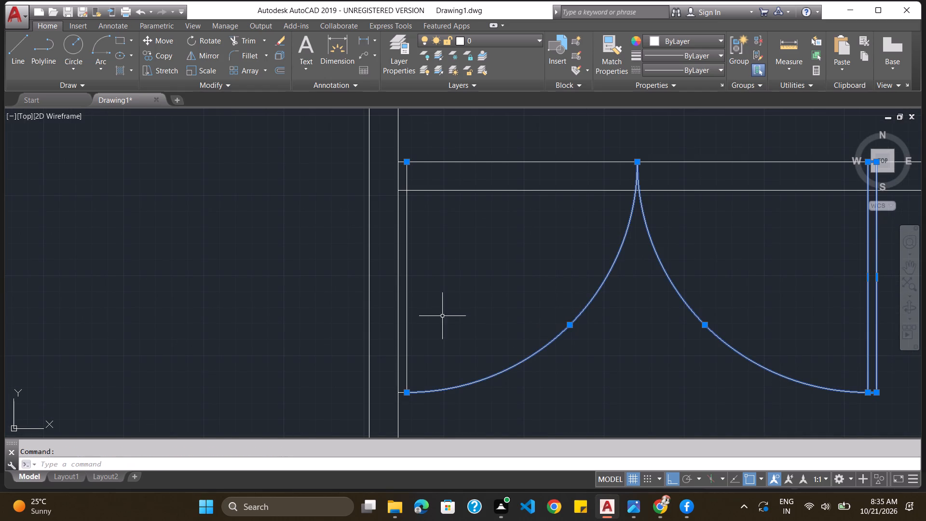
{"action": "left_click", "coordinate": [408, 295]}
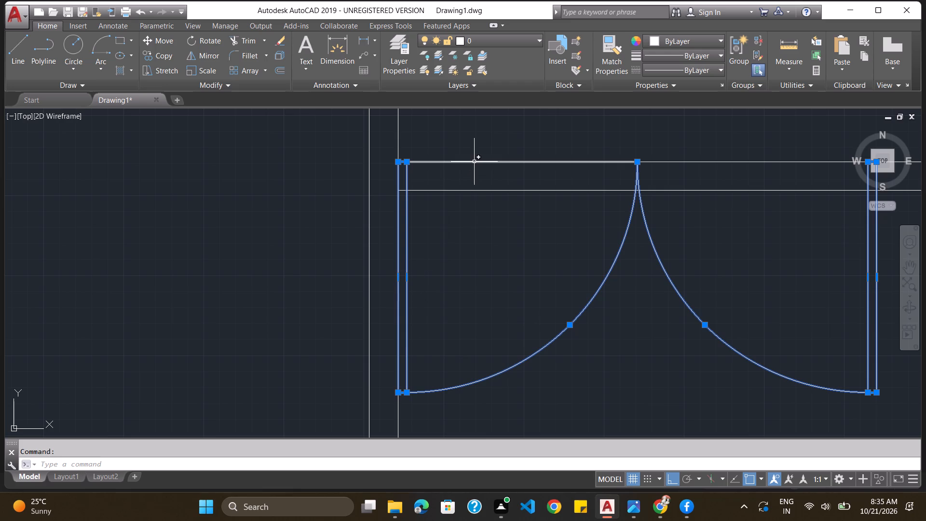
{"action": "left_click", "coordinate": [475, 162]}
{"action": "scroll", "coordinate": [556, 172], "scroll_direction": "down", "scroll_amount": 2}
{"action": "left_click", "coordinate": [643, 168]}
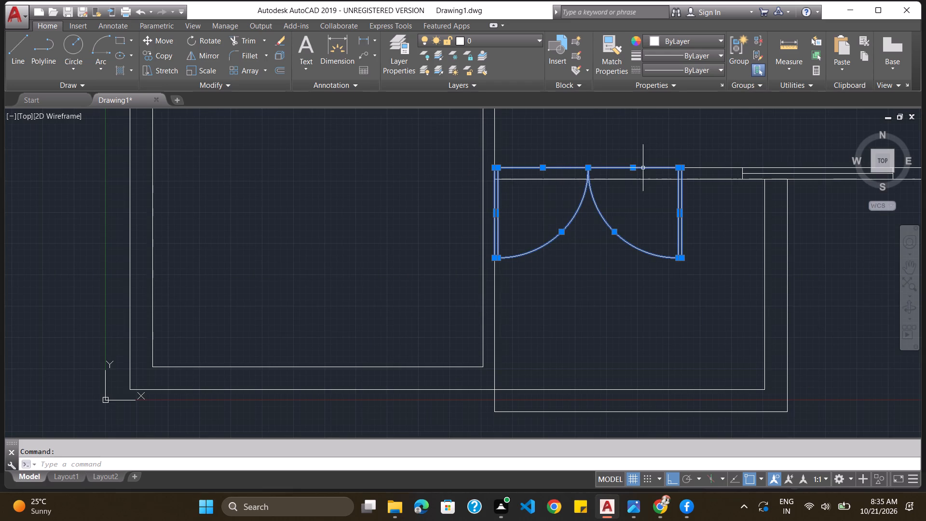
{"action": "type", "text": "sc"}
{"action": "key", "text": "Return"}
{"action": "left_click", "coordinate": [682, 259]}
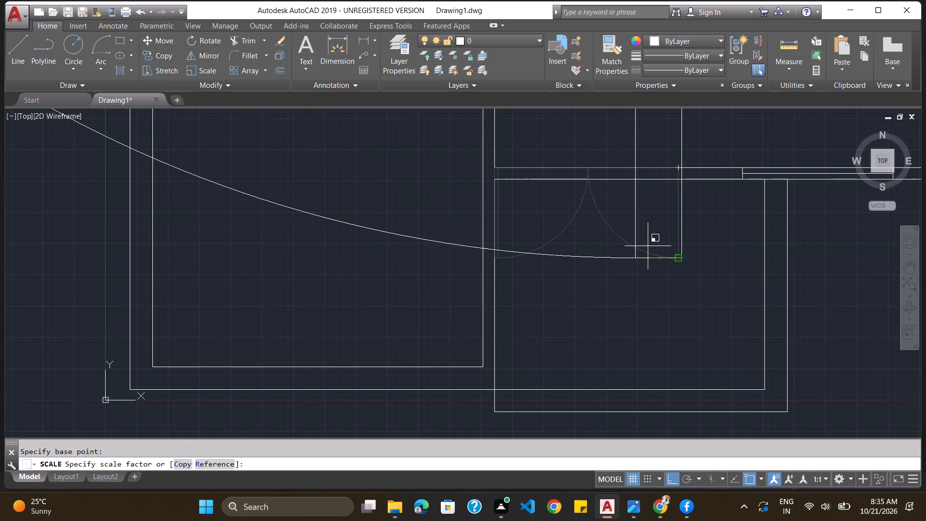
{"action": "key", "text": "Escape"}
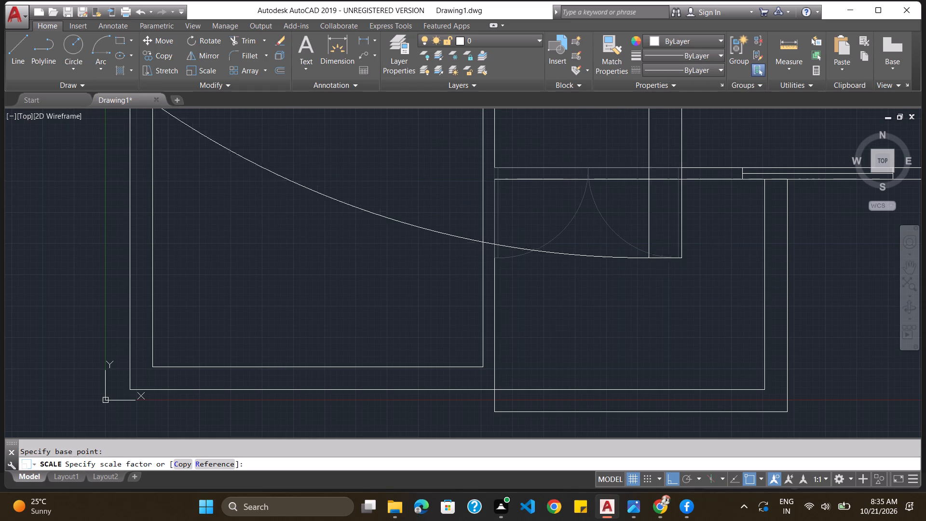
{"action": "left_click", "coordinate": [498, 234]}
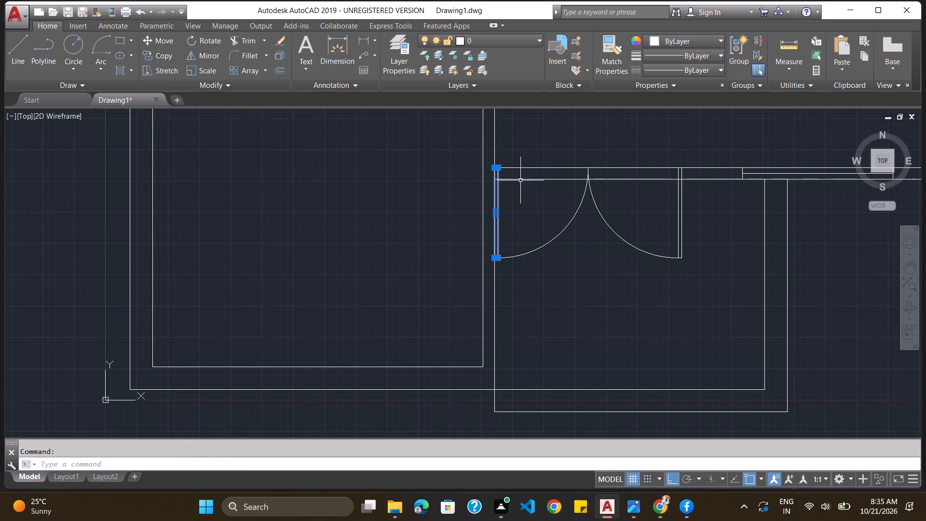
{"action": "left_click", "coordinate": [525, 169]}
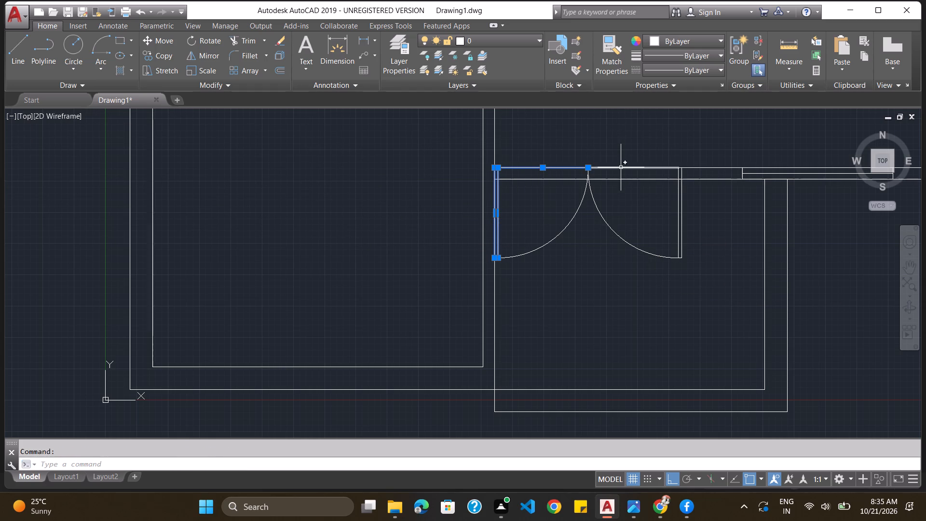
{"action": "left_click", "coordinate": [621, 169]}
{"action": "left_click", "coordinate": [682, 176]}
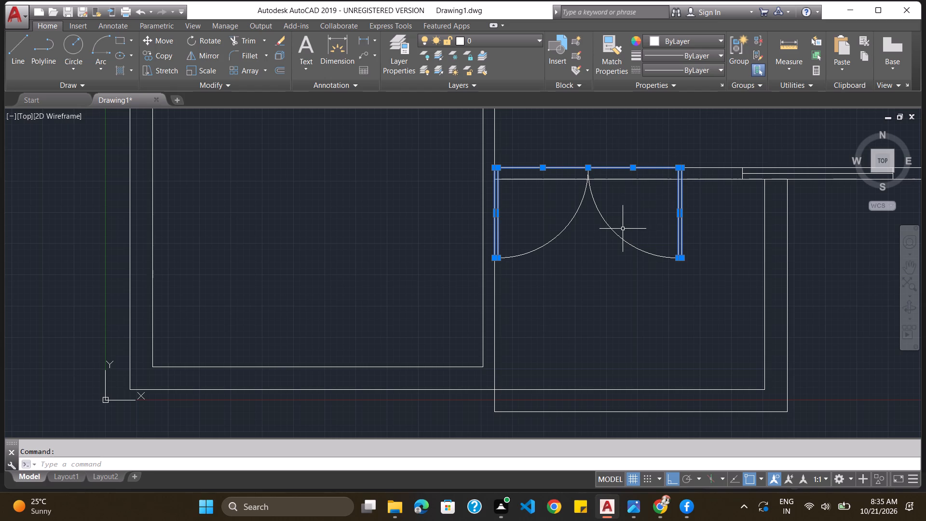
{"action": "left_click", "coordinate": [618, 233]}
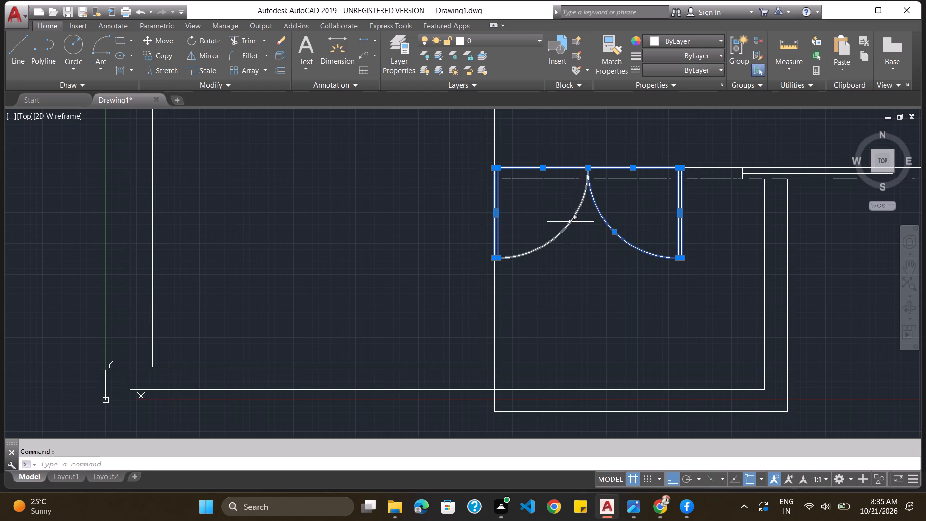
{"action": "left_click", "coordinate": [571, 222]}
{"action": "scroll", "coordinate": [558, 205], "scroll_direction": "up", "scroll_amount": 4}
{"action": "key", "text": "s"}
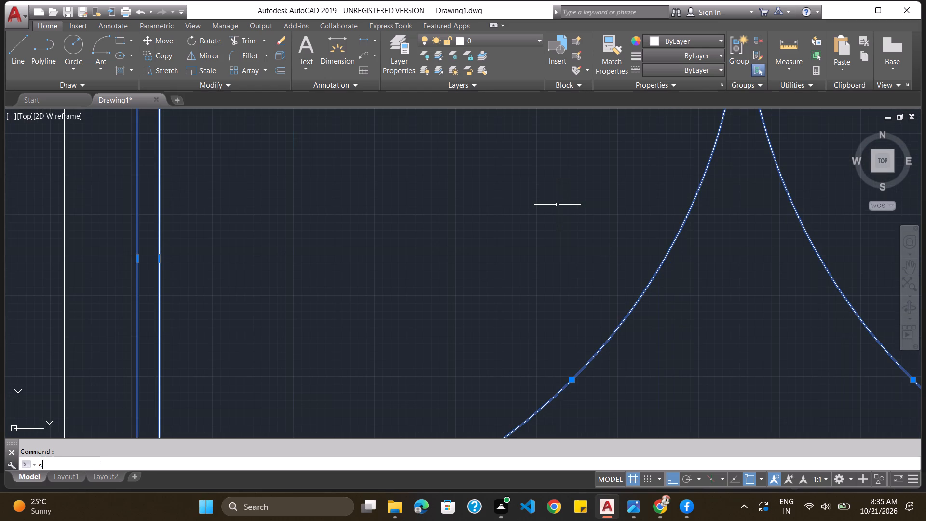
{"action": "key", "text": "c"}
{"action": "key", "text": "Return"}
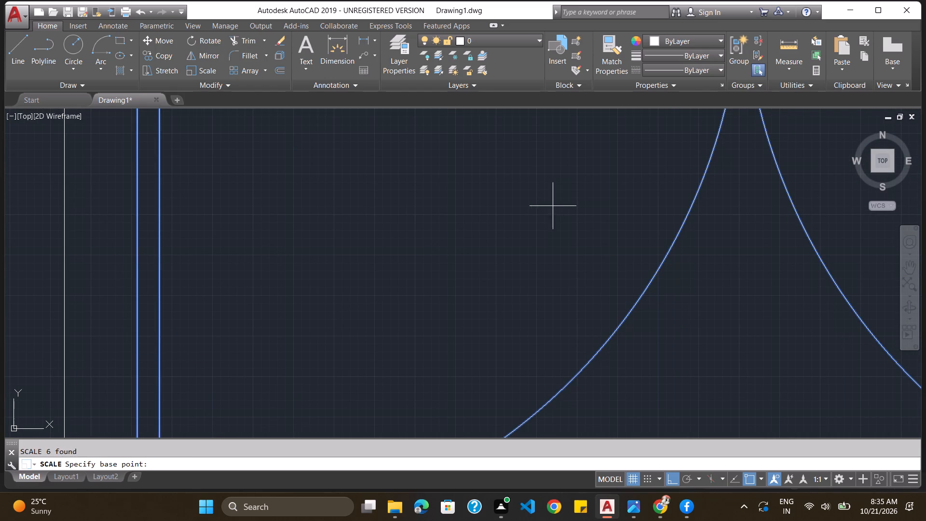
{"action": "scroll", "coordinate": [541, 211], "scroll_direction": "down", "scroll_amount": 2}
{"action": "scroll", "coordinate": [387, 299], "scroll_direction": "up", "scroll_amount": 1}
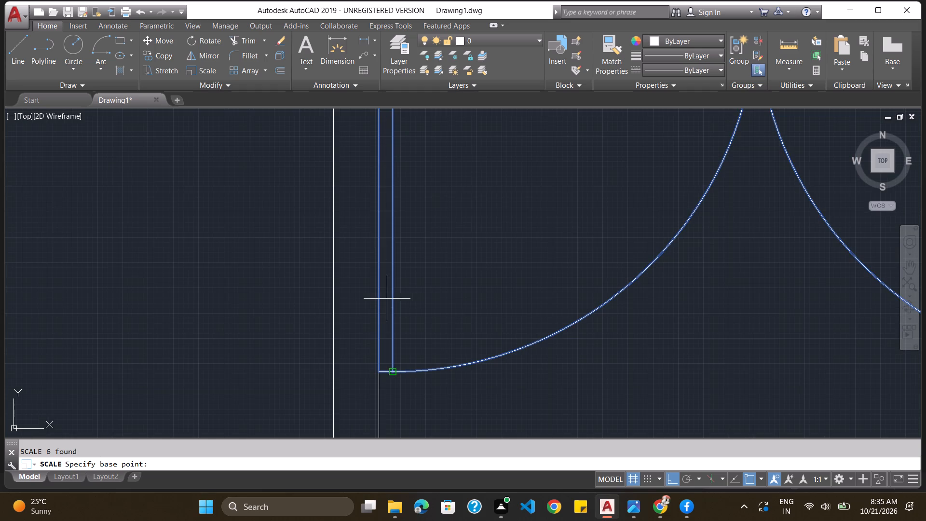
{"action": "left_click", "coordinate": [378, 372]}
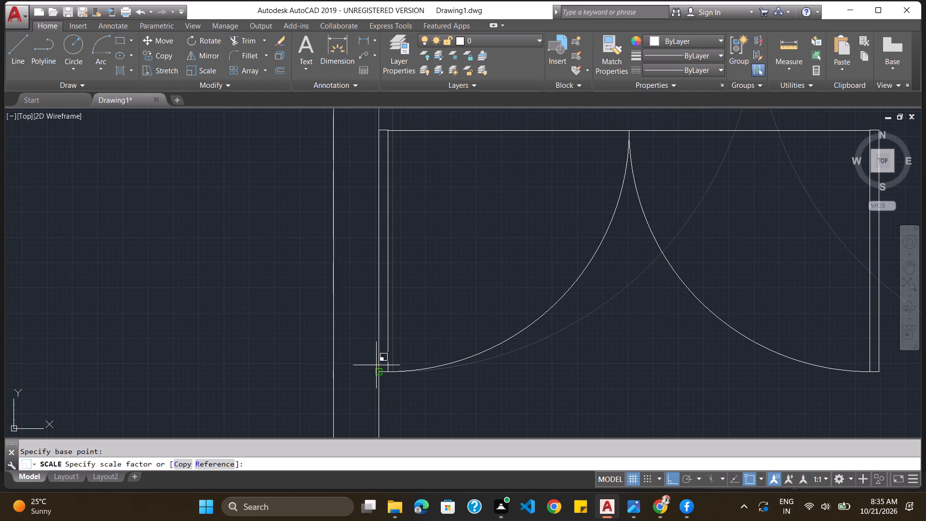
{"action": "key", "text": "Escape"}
Scale the whole double door down freehand, using its upper west corner at the hall's southwest corner as the base point.
{"action": "scroll", "coordinate": [376, 365], "scroll_direction": "down", "scroll_amount": 6}
{"action": "scroll", "coordinate": [374, 352], "scroll_direction": "up", "scroll_amount": 3}
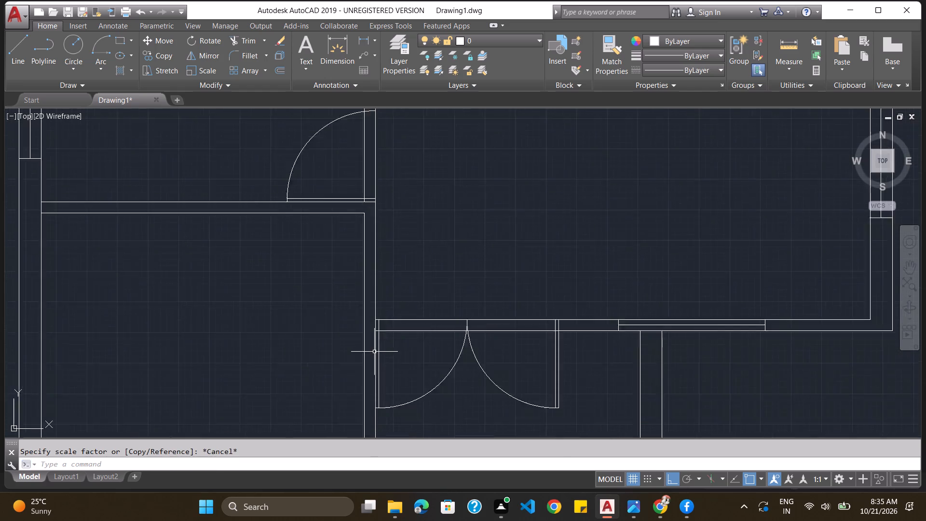
{"action": "scroll", "coordinate": [374, 352], "scroll_direction": "up", "scroll_amount": 1}
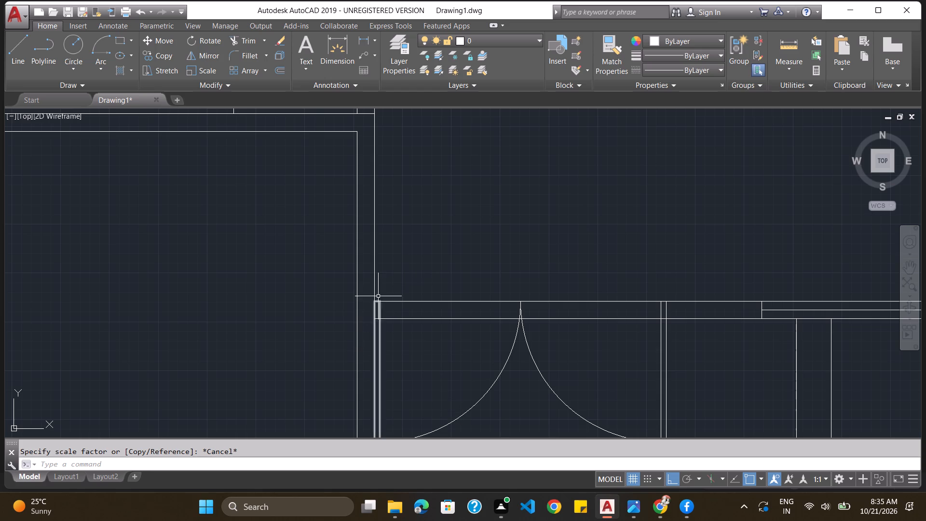
{"action": "left_click", "coordinate": [379, 311]}
{"action": "left_click", "coordinate": [405, 303]}
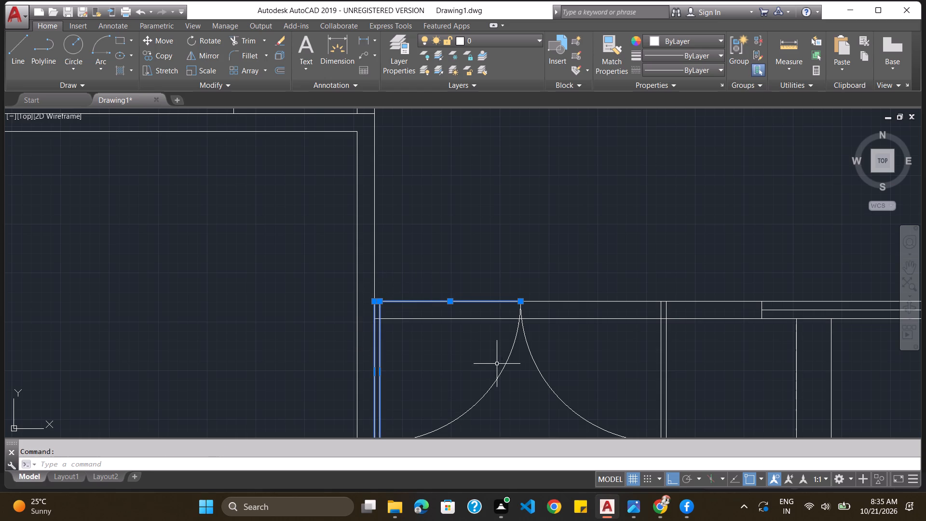
{"action": "left_click", "coordinate": [504, 366]}
{"action": "left_click", "coordinate": [531, 354]}
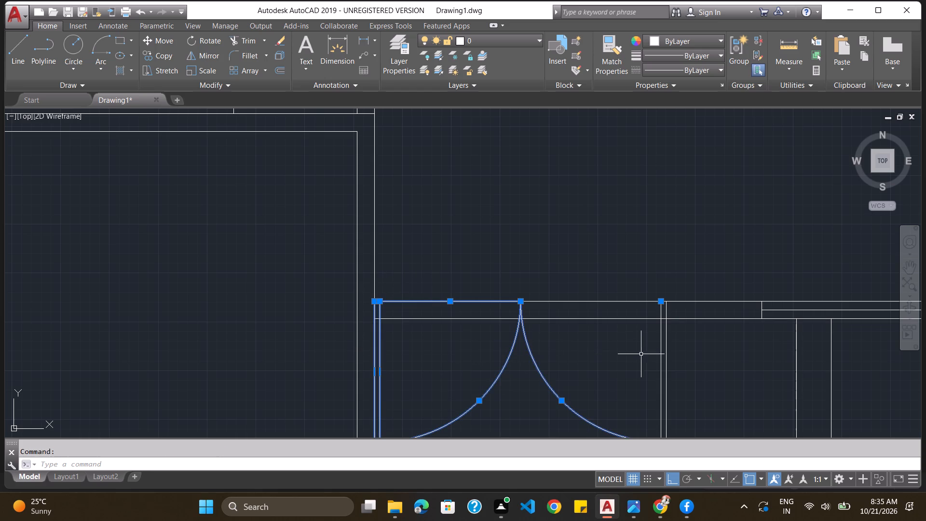
{"action": "left_click", "coordinate": [663, 350]}
{"action": "left_click", "coordinate": [632, 301]}
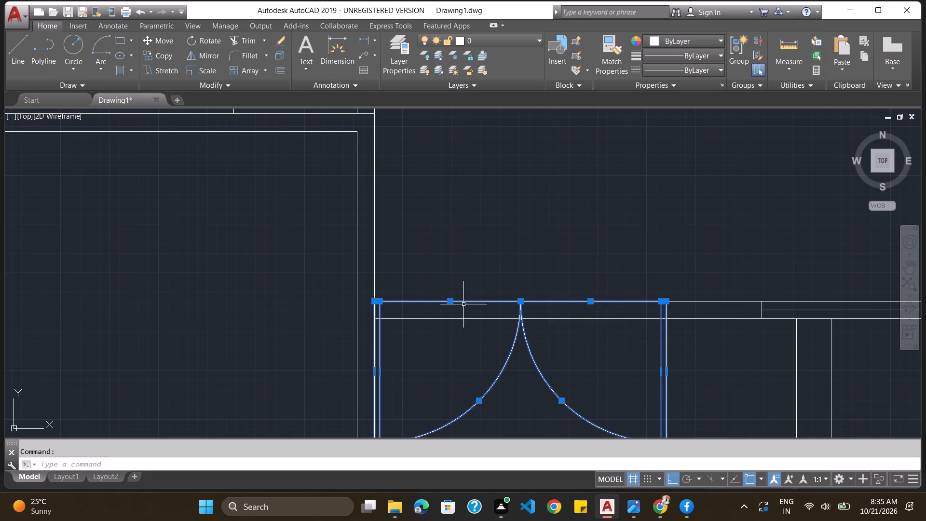
{"action": "scroll", "coordinate": [349, 293], "scroll_direction": "up", "scroll_amount": 4}
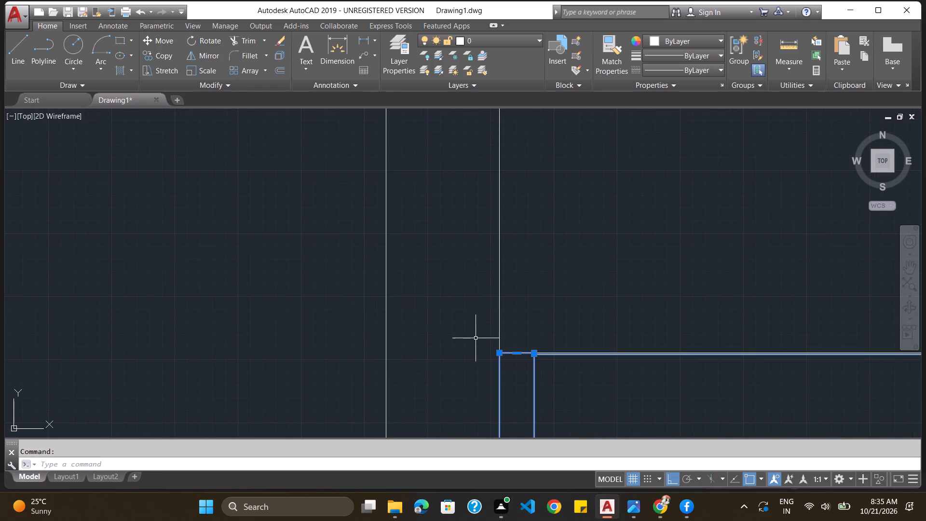
{"action": "scroll", "coordinate": [513, 350], "scroll_direction": "down", "scroll_amount": 1}
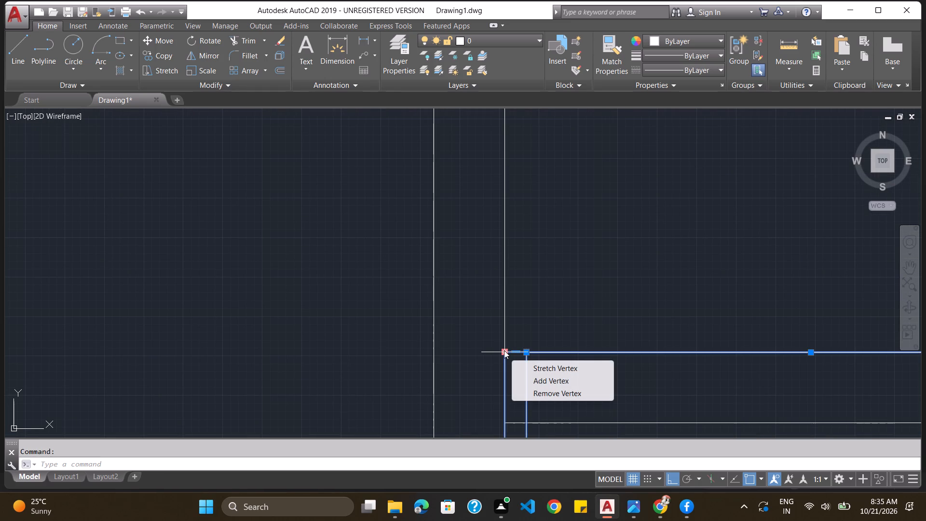
{"action": "type", "text": "sc"}
{"action": "key", "text": "Return"}
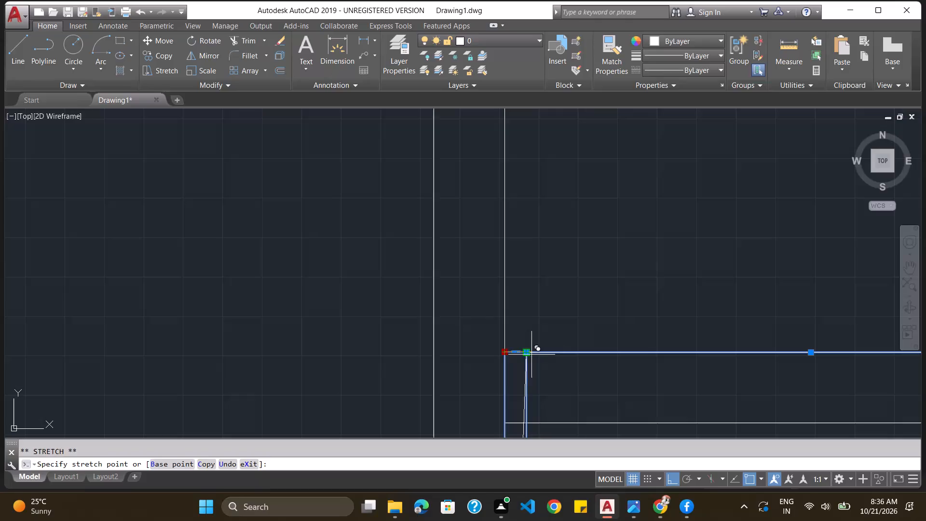
{"action": "key", "text": "Escape"}
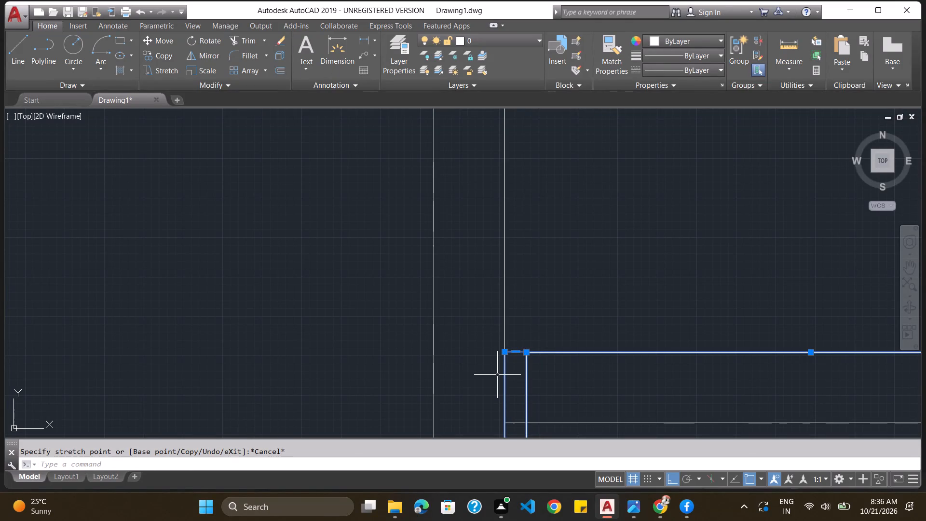
{"action": "key", "text": "s"}
{"action": "key", "text": "c"}
{"action": "key", "text": "Return"}
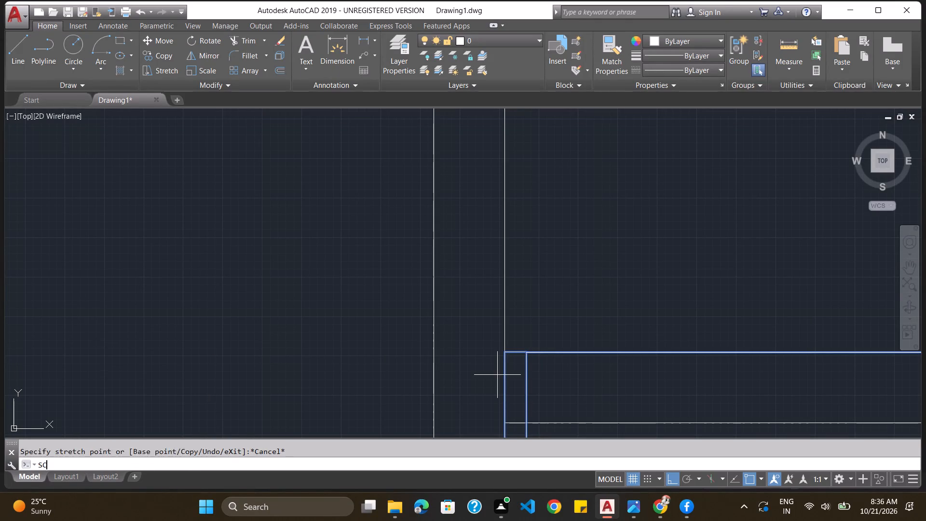
{"action": "left_click", "coordinate": [507, 353]}
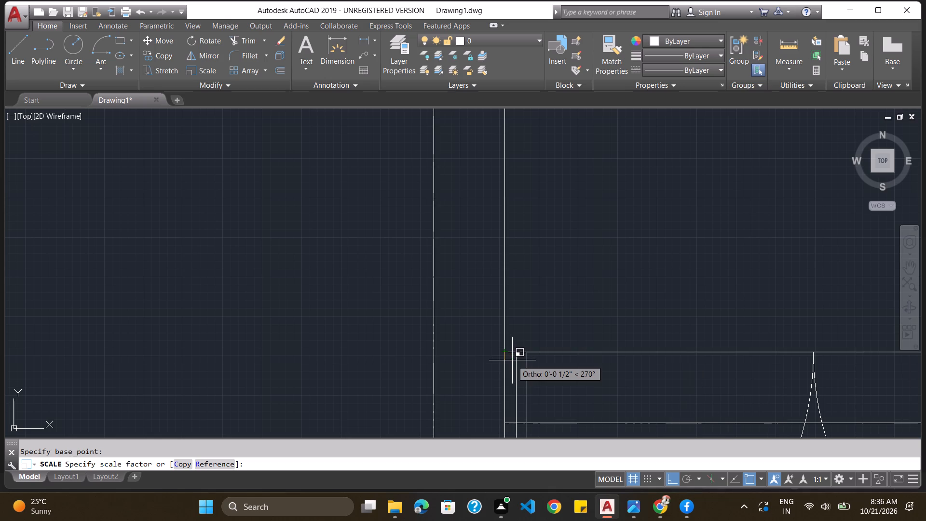
{"action": "scroll", "coordinate": [512, 360], "scroll_direction": "down", "scroll_amount": 3}
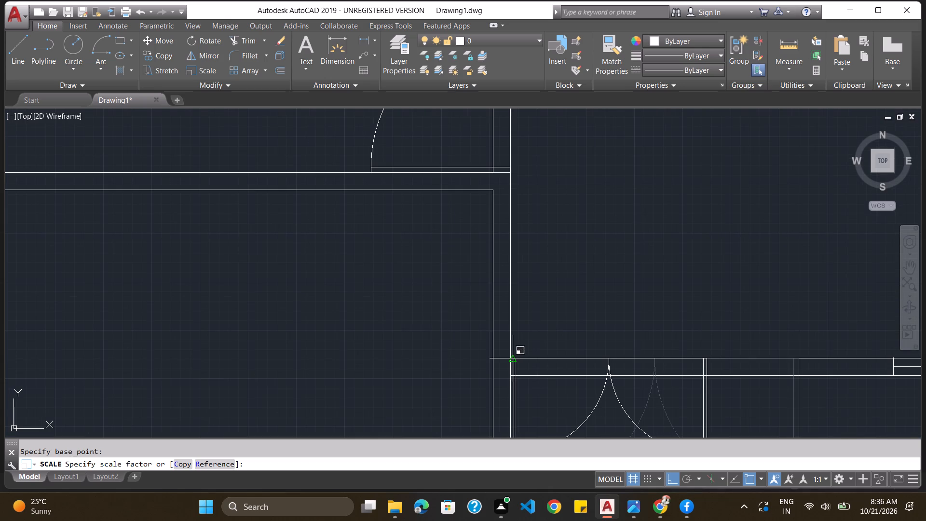
{"action": "scroll", "coordinate": [512, 360], "scroll_direction": "down", "scroll_amount": 1}
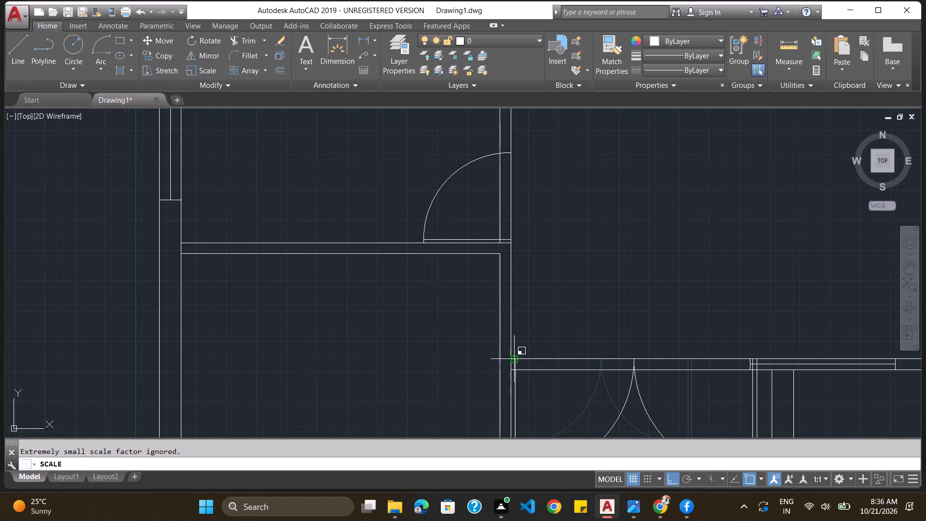
{"action": "scroll", "coordinate": [515, 362], "scroll_direction": "up", "scroll_amount": 4}
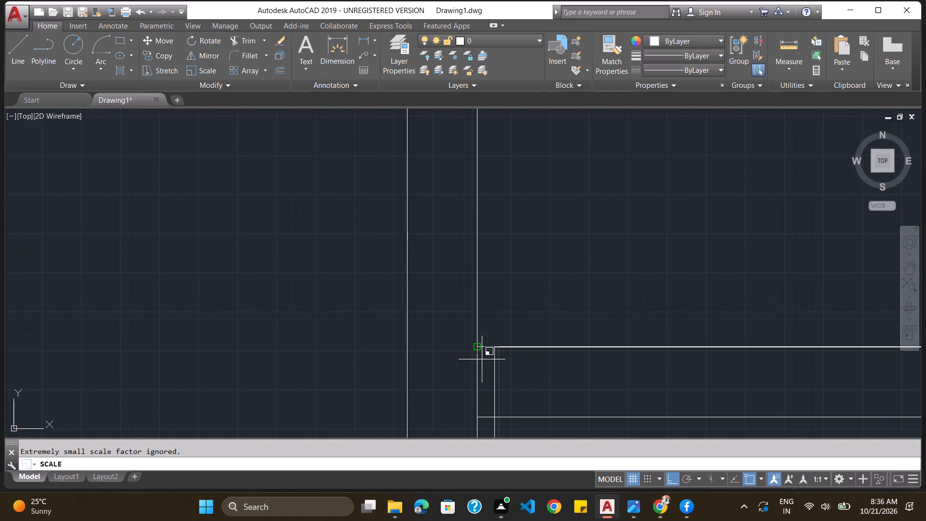
{"action": "scroll", "coordinate": [482, 359], "scroll_direction": "down", "scroll_amount": 1}
{"action": "left_click", "coordinate": [482, 359]}
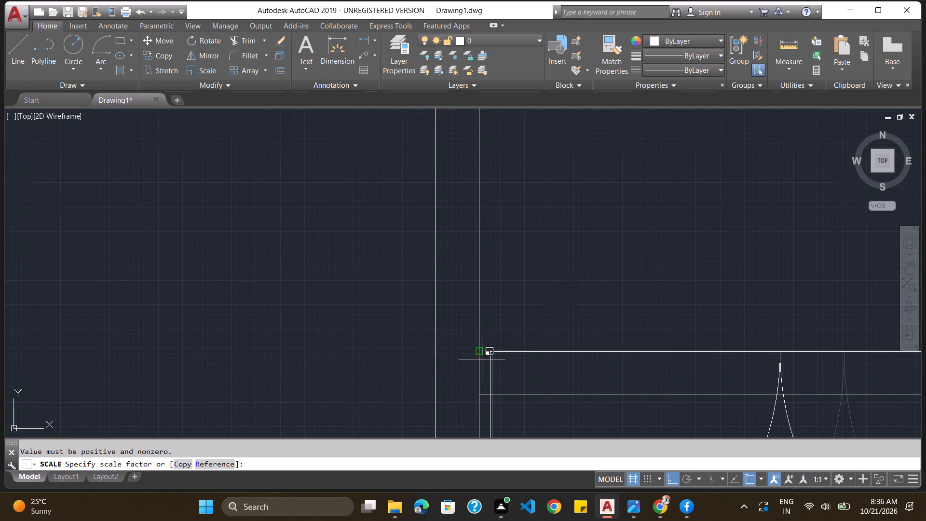
{"action": "scroll", "coordinate": [482, 359], "scroll_direction": "down", "scroll_amount": 4}
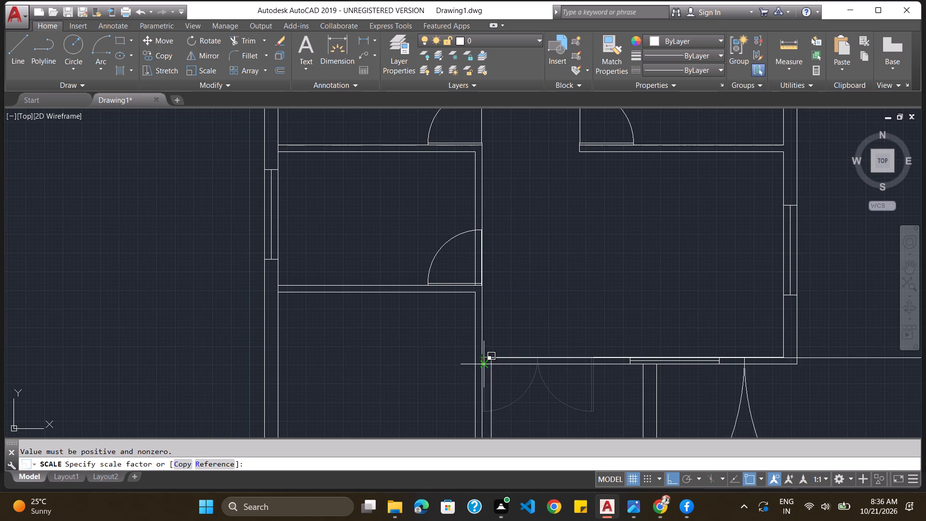
{"action": "scroll", "coordinate": [474, 351], "scroll_direction": "down", "scroll_amount": 1}
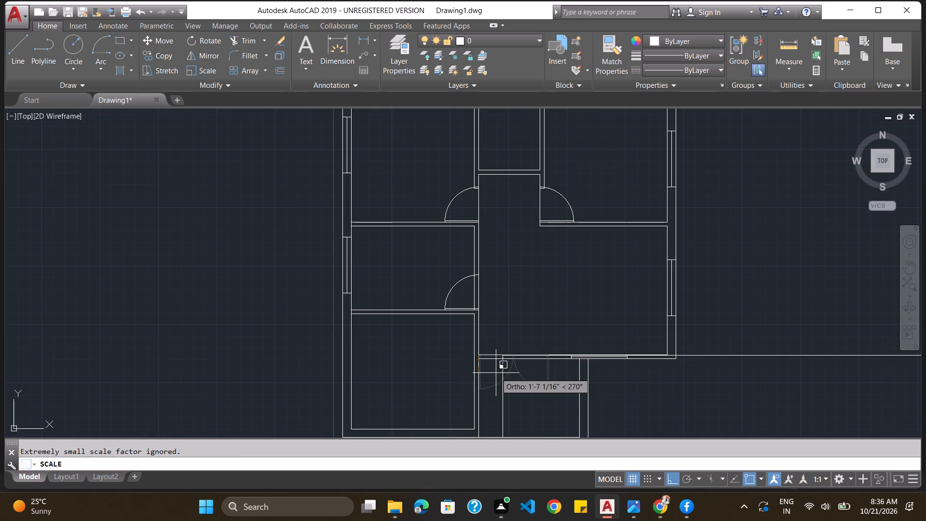
{"action": "scroll", "coordinate": [465, 354], "scroll_direction": "up", "scroll_amount": 4}
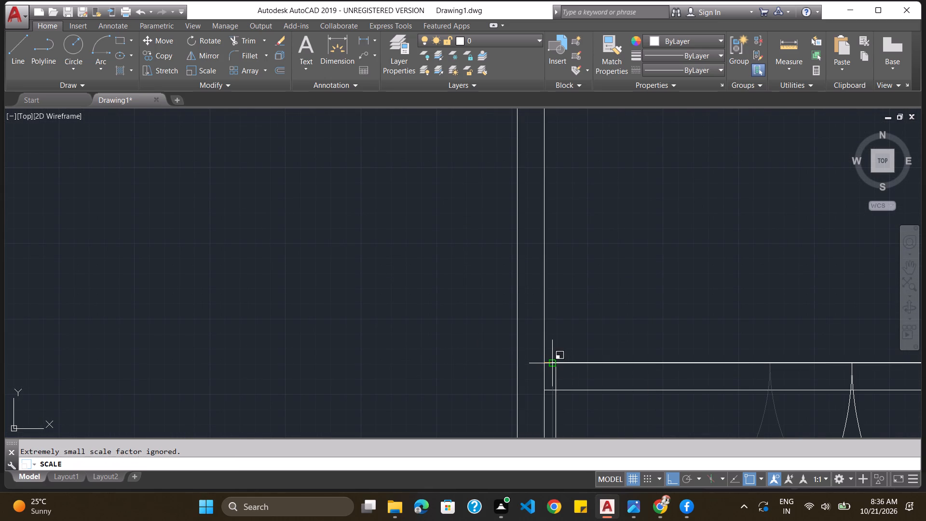
{"action": "scroll", "coordinate": [553, 367], "scroll_direction": "down", "scroll_amount": 2}
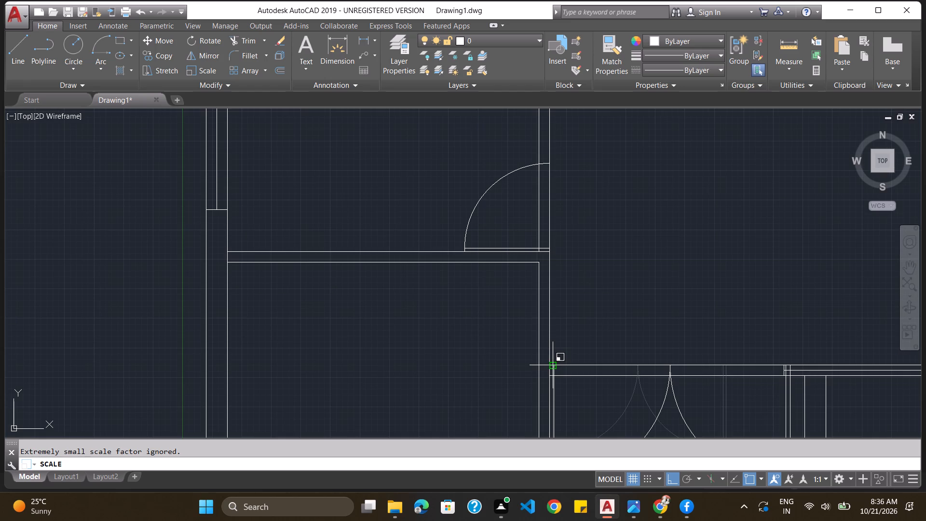
{"action": "scroll", "coordinate": [553, 367], "scroll_direction": "up", "scroll_amount": 5}
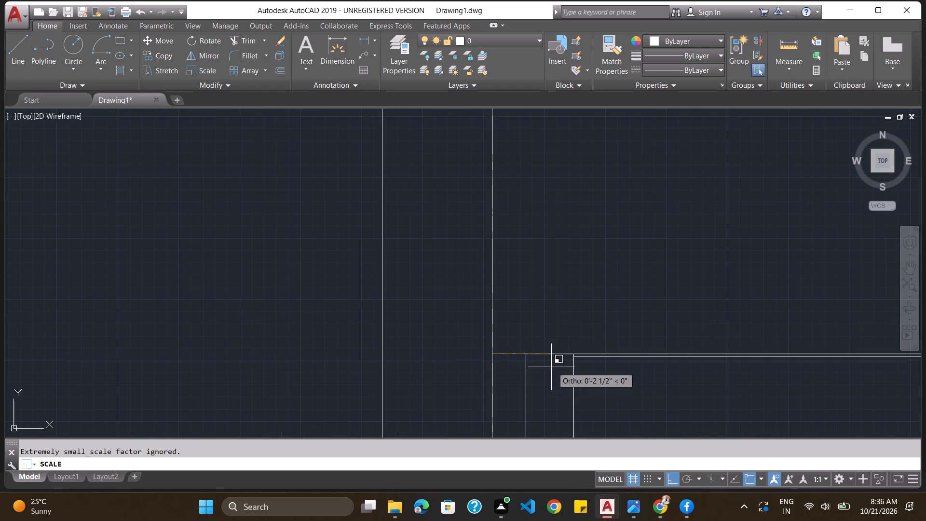
{"action": "scroll", "coordinate": [531, 370], "scroll_direction": "down", "scroll_amount": 2}
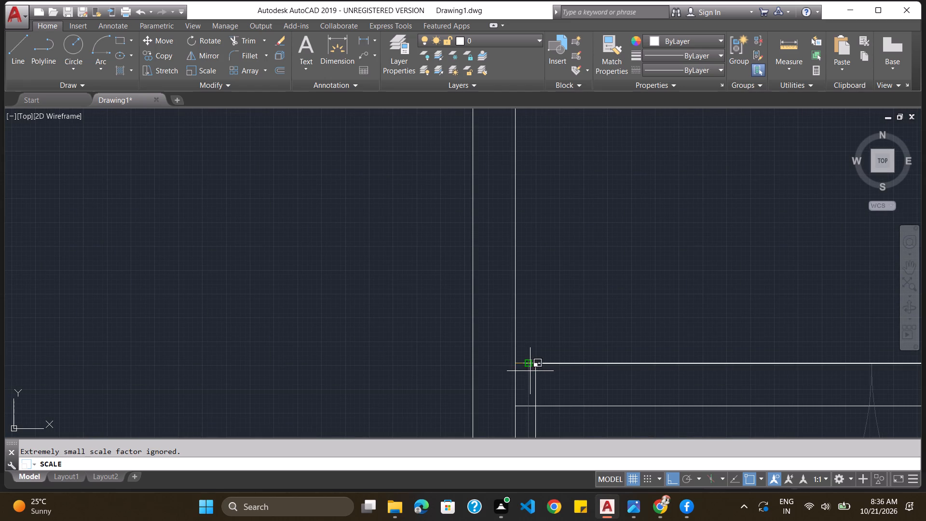
{"action": "left_click", "coordinate": [509, 356]}
{"action": "scroll", "coordinate": [515, 358], "scroll_direction": "down", "scroll_amount": 3}
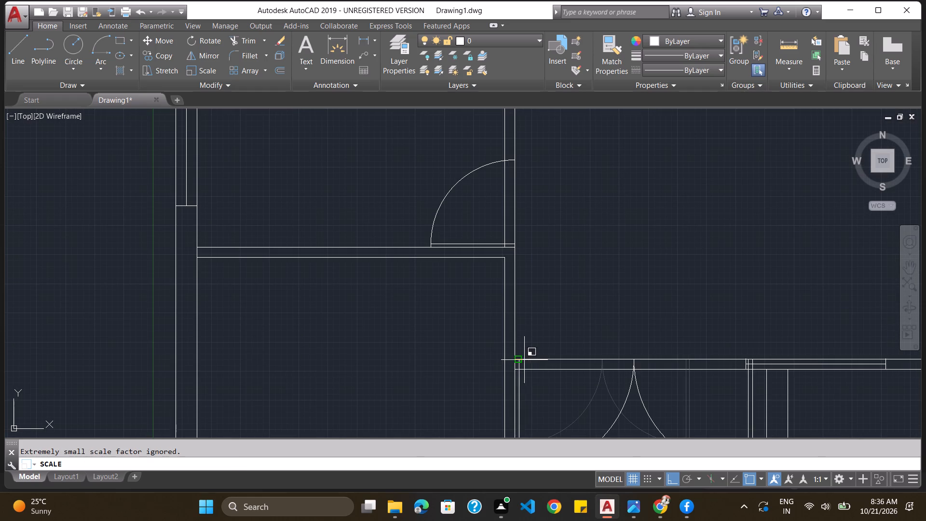
{"action": "scroll", "coordinate": [507, 361], "scroll_direction": "down", "scroll_amount": 1}
{"action": "scroll", "coordinate": [507, 361], "scroll_direction": "up", "scroll_amount": 4}
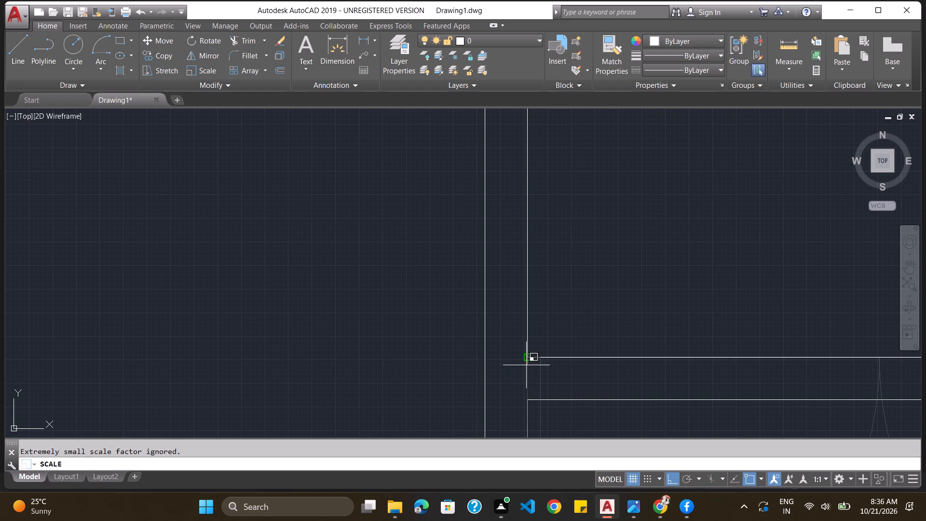
{"action": "left_click", "coordinate": [526, 365]}
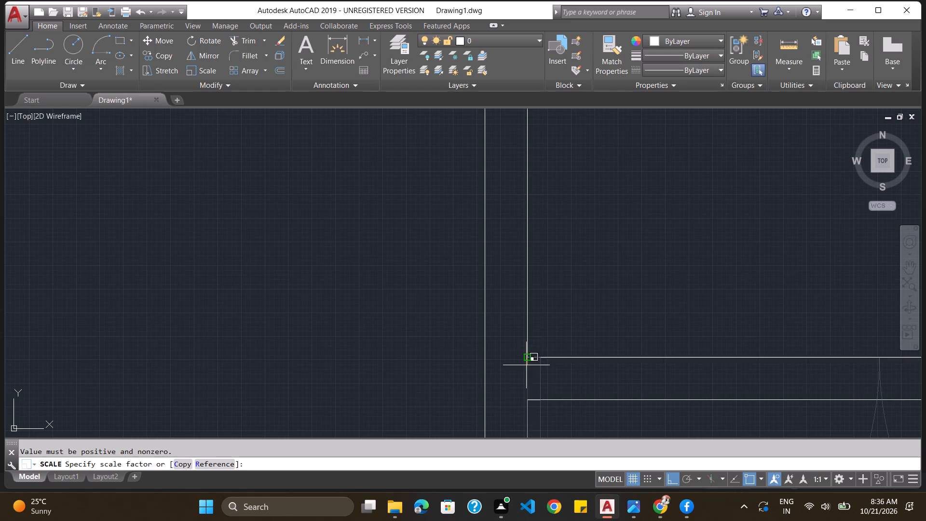
{"action": "left_click", "coordinate": [526, 365]}
{"action": "left_click", "coordinate": [526, 365]}
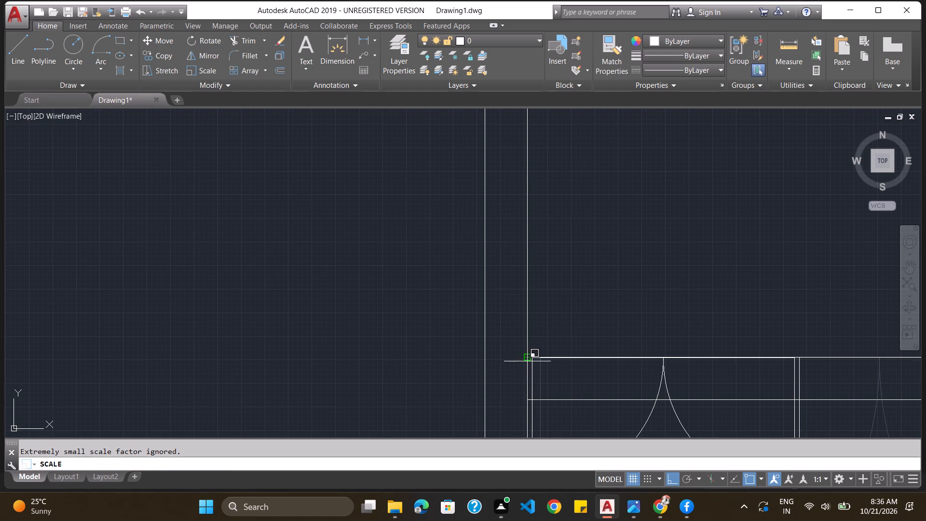
{"action": "left_click", "coordinate": [527, 361]}
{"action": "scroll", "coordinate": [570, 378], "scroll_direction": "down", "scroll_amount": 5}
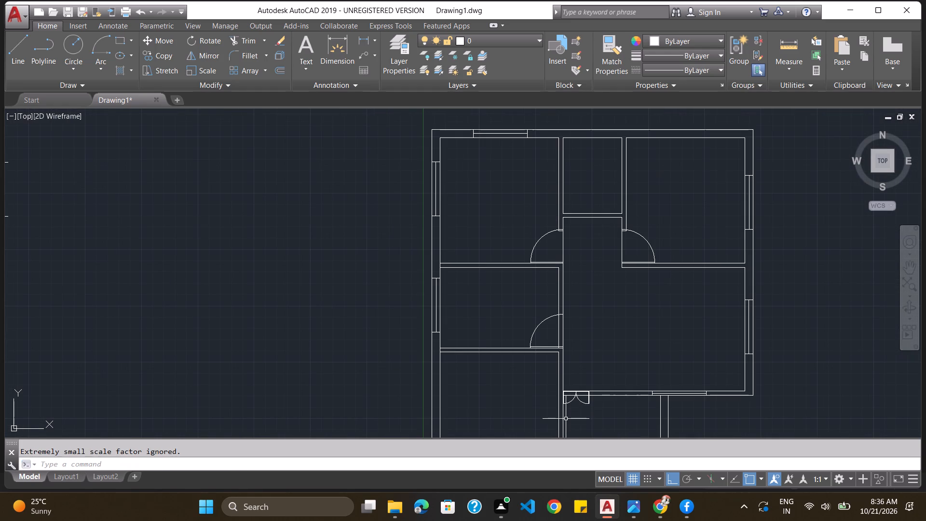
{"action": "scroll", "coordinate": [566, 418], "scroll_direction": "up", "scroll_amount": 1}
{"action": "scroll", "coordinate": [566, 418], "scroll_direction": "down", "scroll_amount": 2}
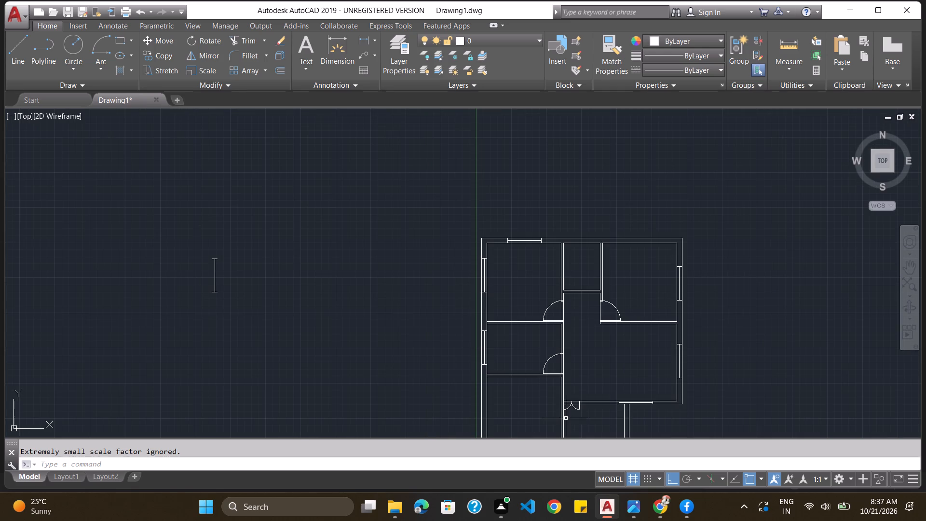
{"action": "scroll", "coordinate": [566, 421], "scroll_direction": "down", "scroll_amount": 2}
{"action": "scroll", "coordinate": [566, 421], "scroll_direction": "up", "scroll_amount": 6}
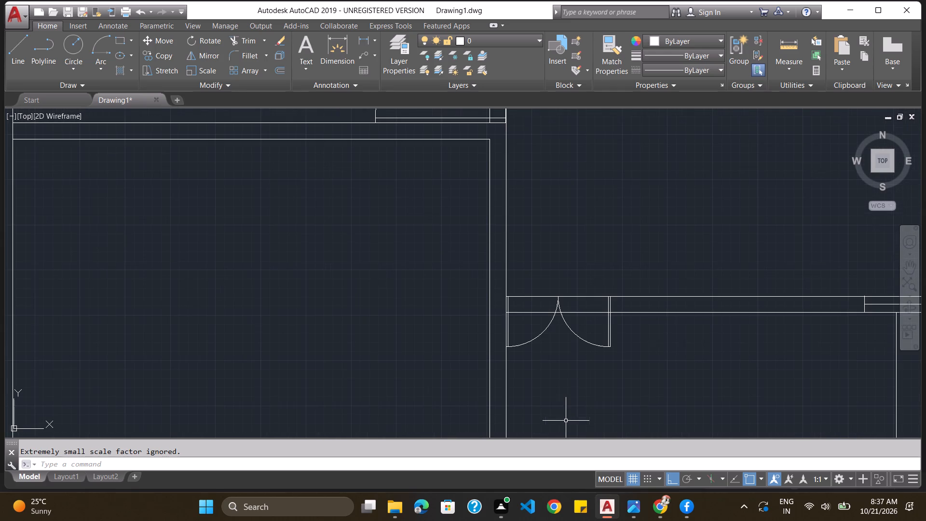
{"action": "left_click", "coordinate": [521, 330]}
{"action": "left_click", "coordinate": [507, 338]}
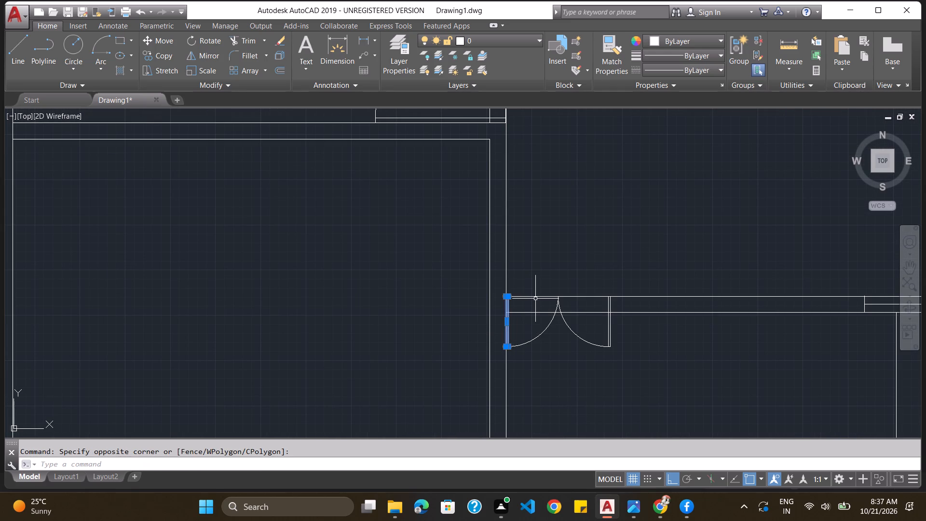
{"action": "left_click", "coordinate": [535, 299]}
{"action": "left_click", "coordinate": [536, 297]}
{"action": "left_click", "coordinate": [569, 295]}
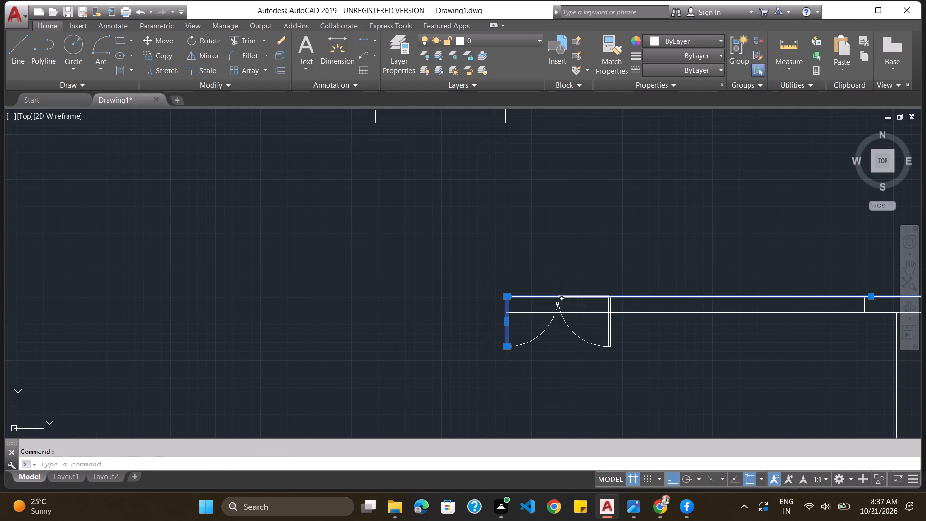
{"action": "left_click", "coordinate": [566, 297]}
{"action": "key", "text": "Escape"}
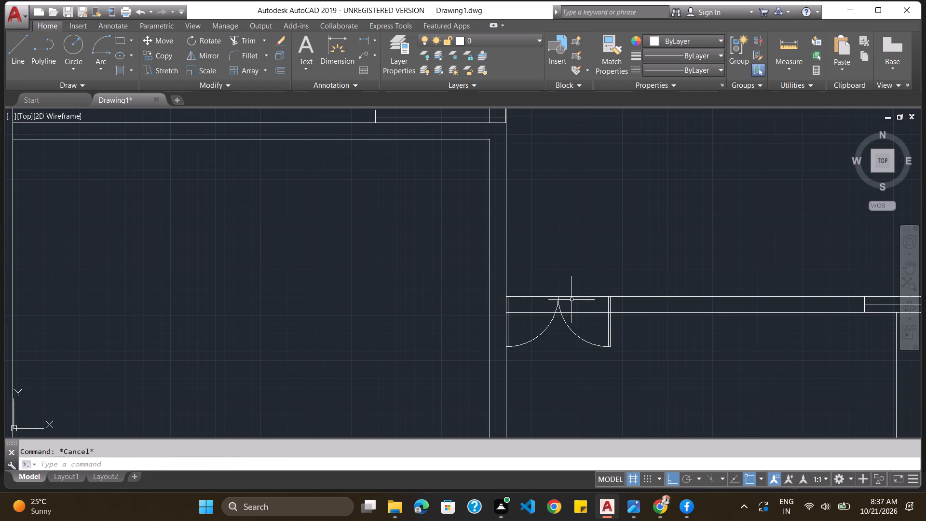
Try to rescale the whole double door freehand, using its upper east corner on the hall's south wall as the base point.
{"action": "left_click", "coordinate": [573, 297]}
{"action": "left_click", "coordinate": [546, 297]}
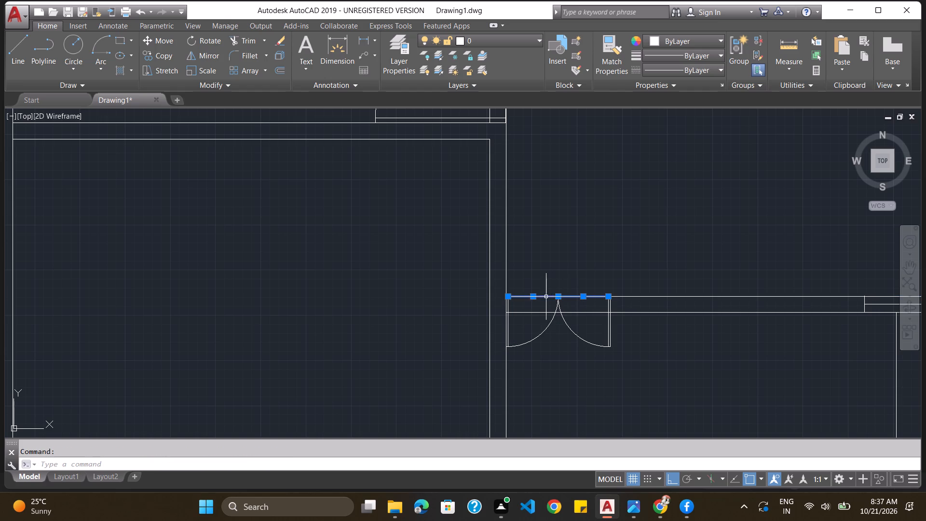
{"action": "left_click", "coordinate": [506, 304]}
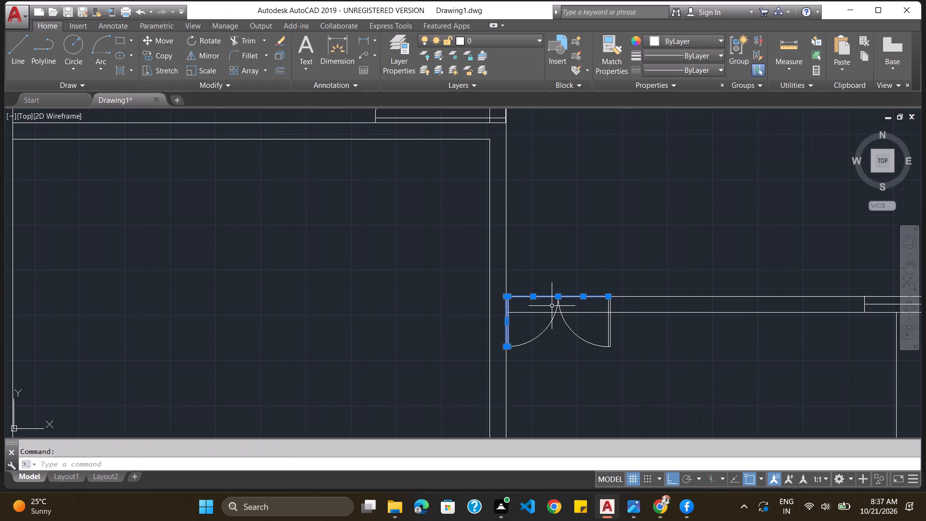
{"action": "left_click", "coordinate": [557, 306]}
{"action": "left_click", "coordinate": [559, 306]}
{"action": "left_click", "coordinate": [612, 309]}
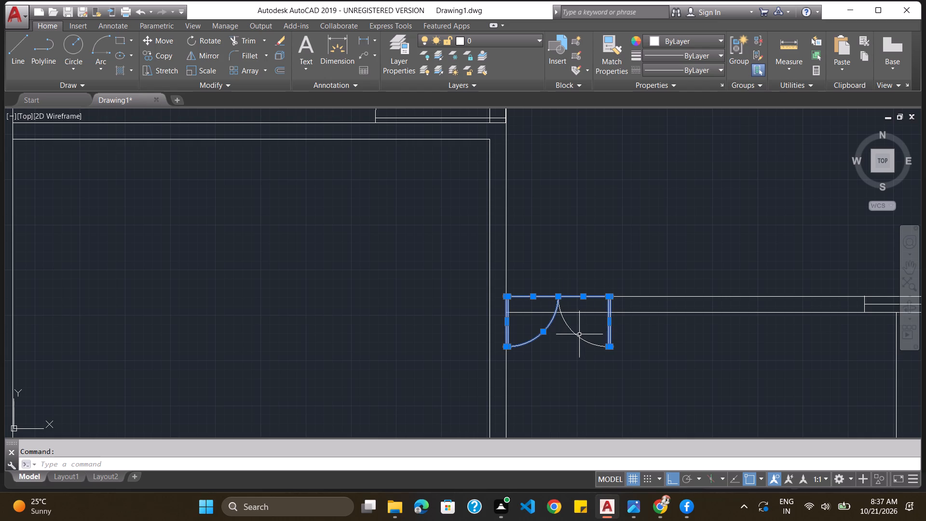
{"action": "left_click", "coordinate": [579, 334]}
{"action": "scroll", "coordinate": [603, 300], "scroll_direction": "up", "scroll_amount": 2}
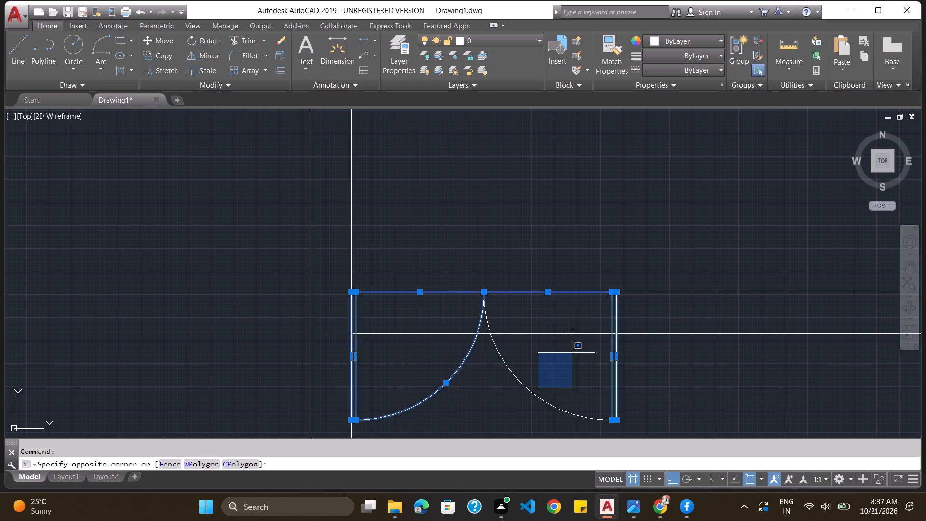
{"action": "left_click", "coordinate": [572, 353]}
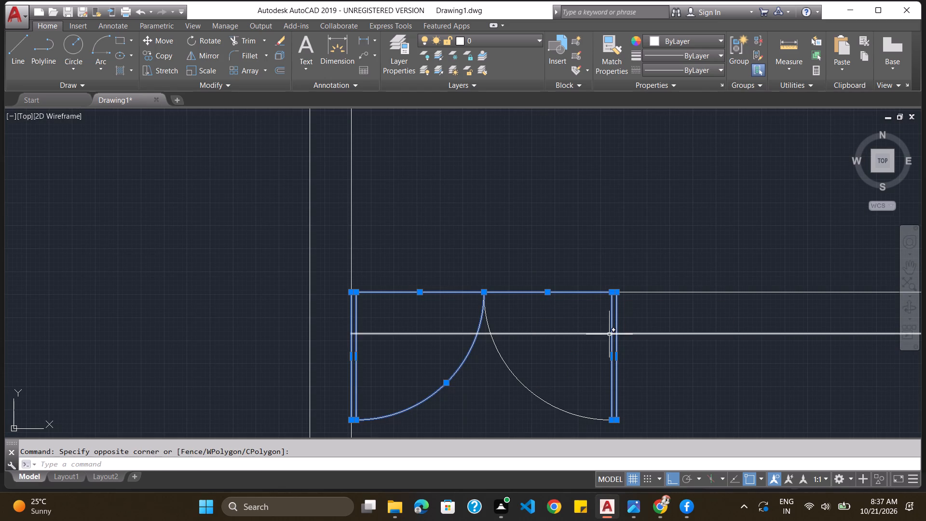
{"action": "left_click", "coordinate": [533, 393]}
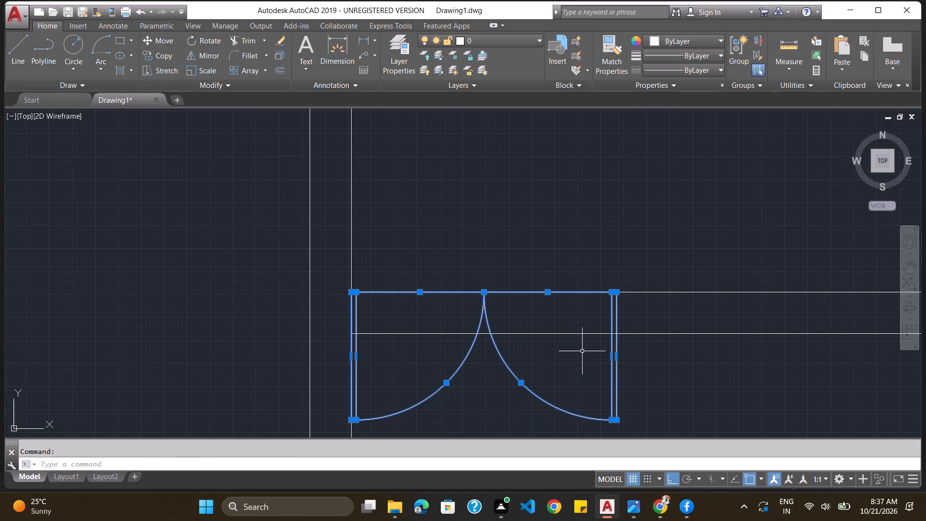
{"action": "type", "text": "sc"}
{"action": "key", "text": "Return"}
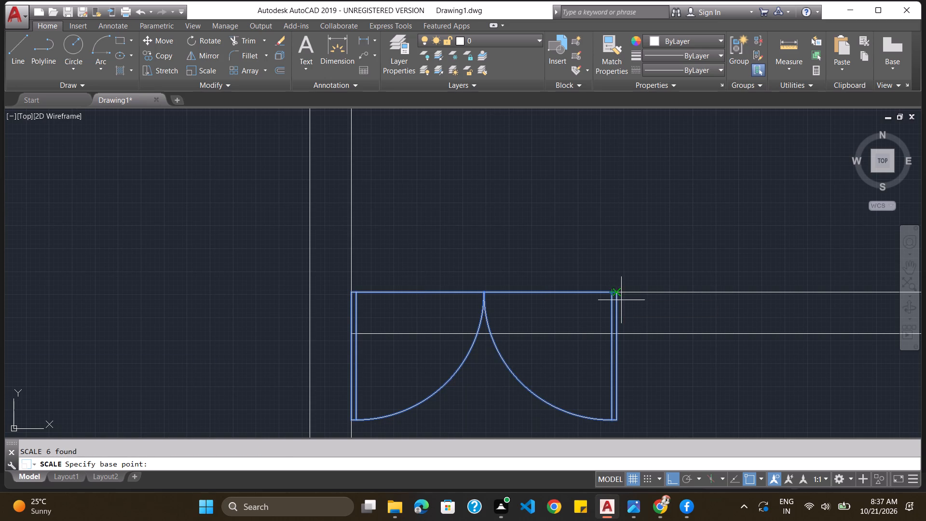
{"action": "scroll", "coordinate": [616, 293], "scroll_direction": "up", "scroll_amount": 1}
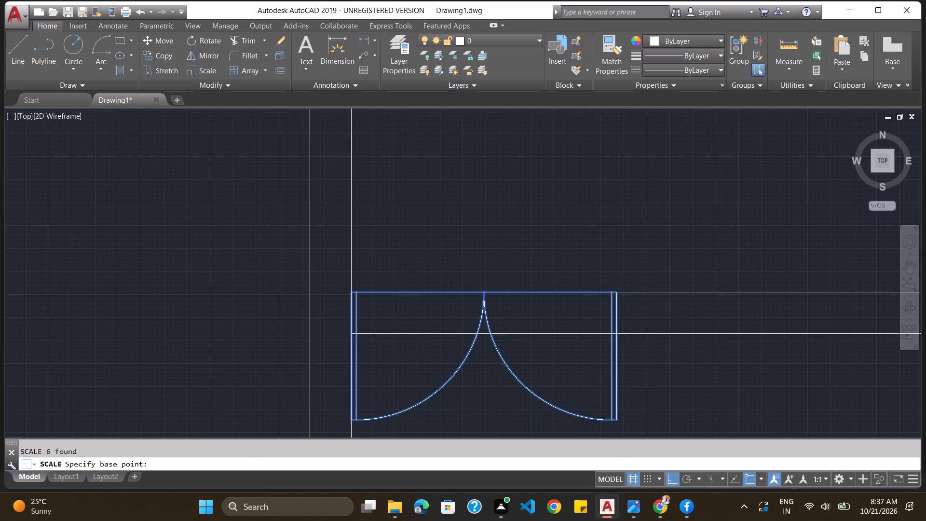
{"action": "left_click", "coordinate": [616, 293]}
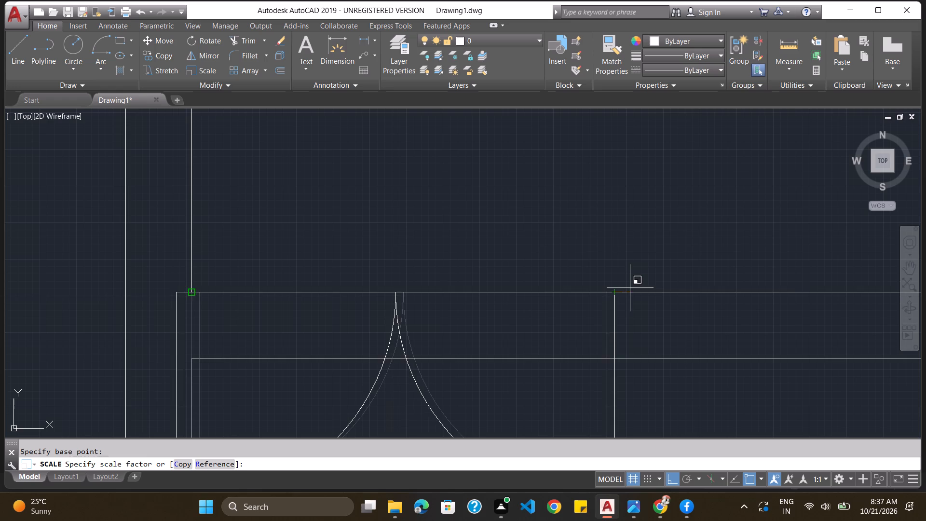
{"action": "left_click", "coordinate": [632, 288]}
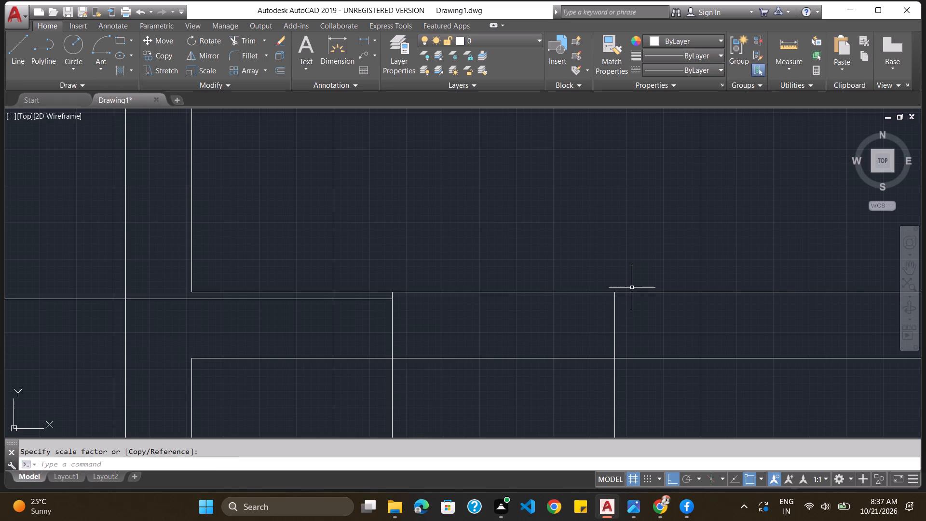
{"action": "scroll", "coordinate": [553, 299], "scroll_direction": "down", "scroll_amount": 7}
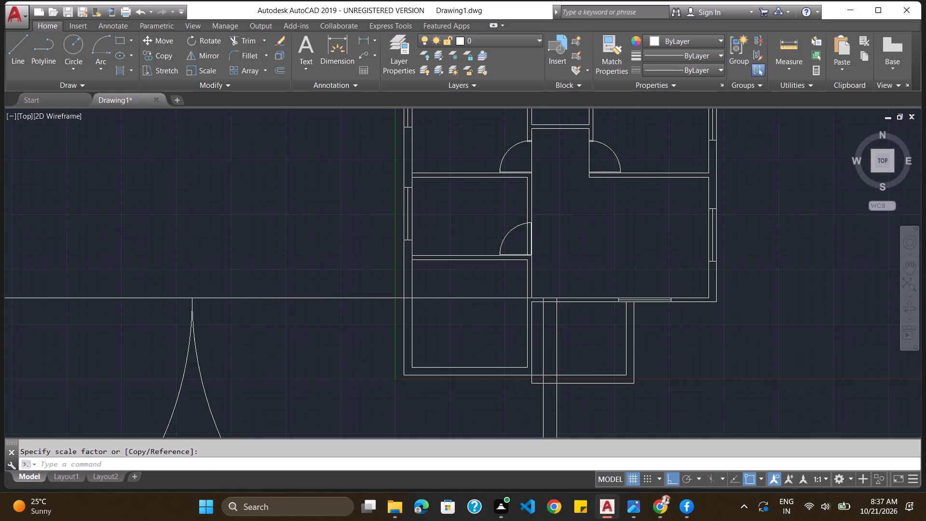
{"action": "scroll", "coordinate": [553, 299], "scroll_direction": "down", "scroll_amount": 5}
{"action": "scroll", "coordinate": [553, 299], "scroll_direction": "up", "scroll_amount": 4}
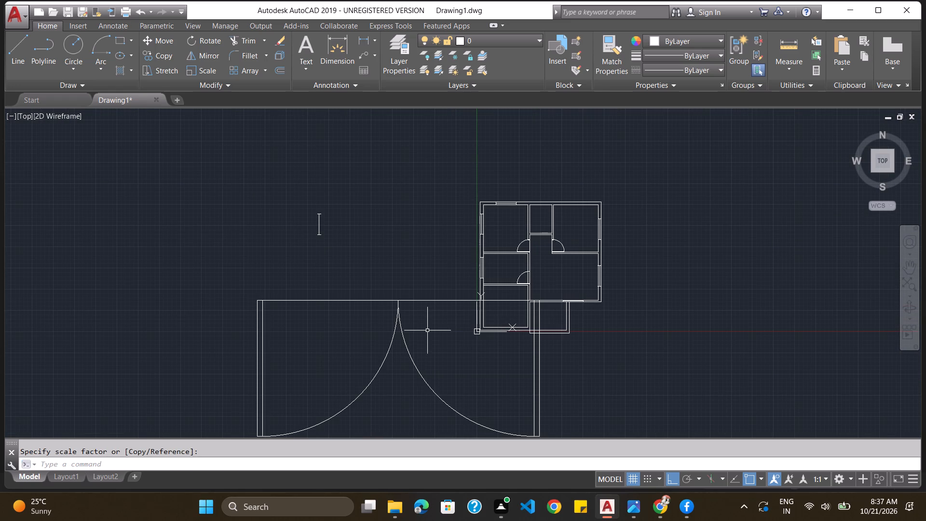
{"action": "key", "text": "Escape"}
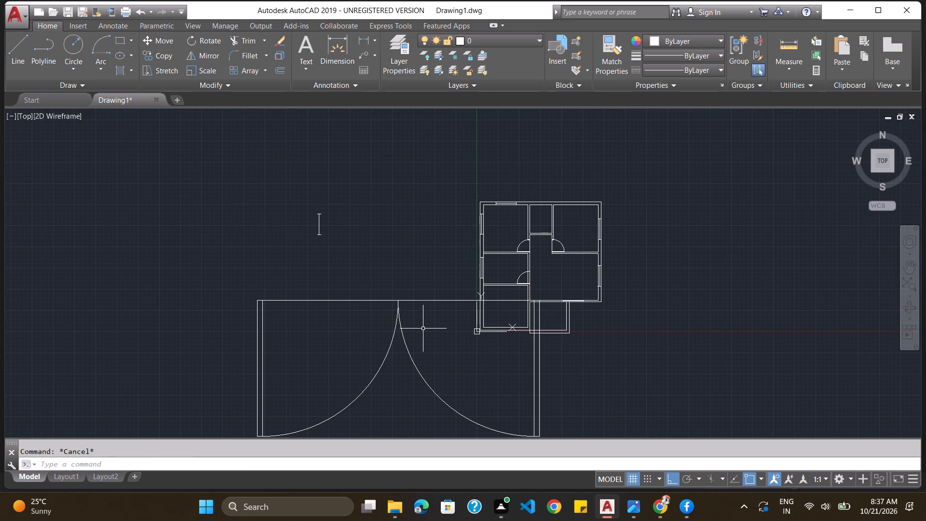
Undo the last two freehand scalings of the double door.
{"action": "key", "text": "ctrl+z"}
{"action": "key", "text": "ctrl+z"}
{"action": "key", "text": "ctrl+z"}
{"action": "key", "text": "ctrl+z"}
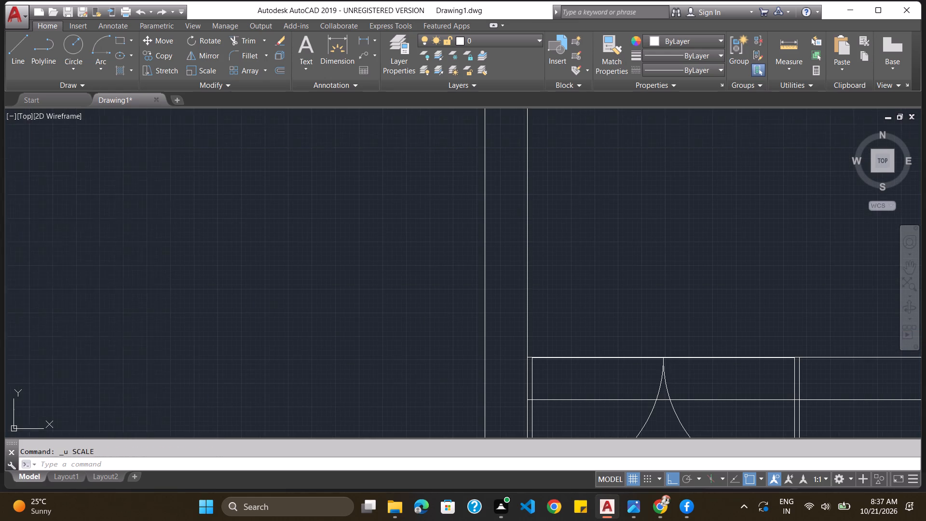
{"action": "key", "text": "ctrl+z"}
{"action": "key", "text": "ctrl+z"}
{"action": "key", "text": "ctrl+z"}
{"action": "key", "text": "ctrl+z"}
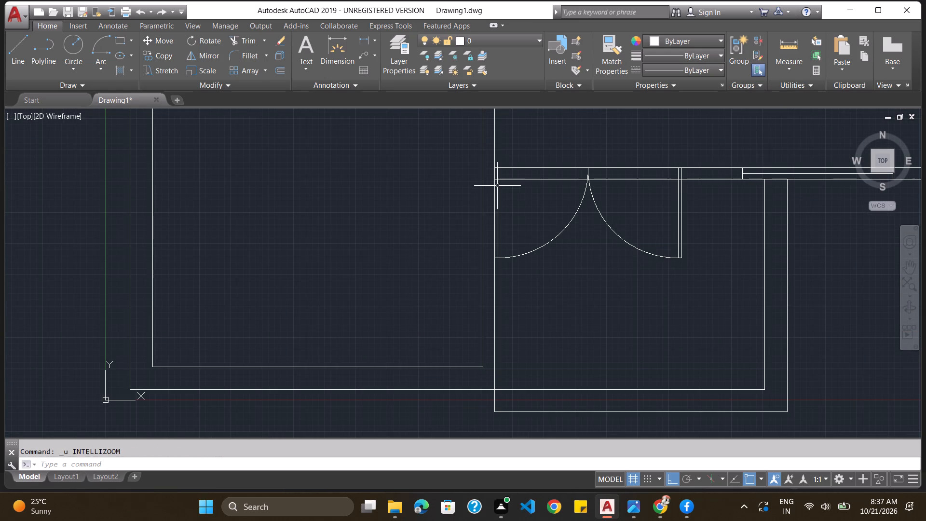
Scale the whole double door down slightly freehand, using its upper west corner at the hall's southwest corner as the base point.
{"action": "scroll", "coordinate": [484, 160], "scroll_direction": "up", "scroll_amount": 2}
{"action": "left_click", "coordinate": [516, 191]}
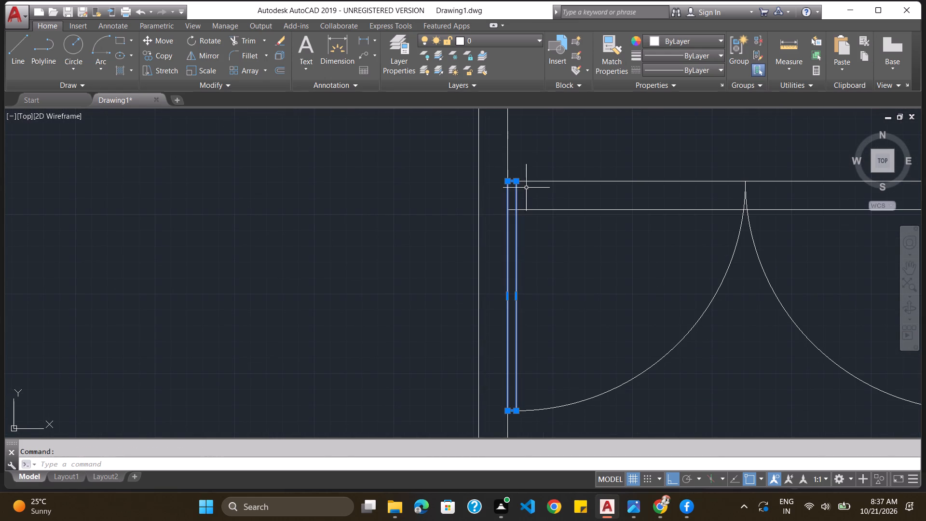
{"action": "left_click", "coordinate": [543, 181]}
{"action": "left_click", "coordinate": [748, 195]}
{"action": "left_click", "coordinate": [745, 197]}
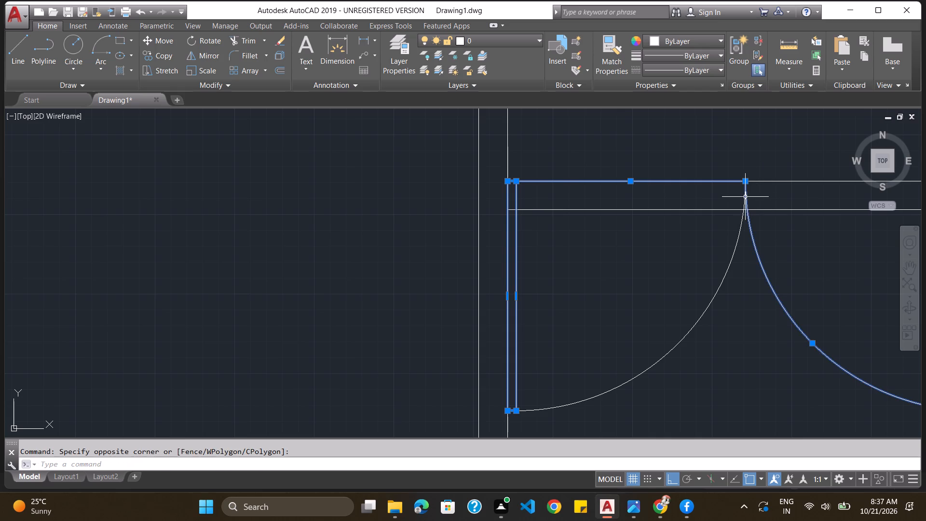
{"action": "left_click", "coordinate": [744, 199]}
{"action": "left_click", "coordinate": [767, 181]}
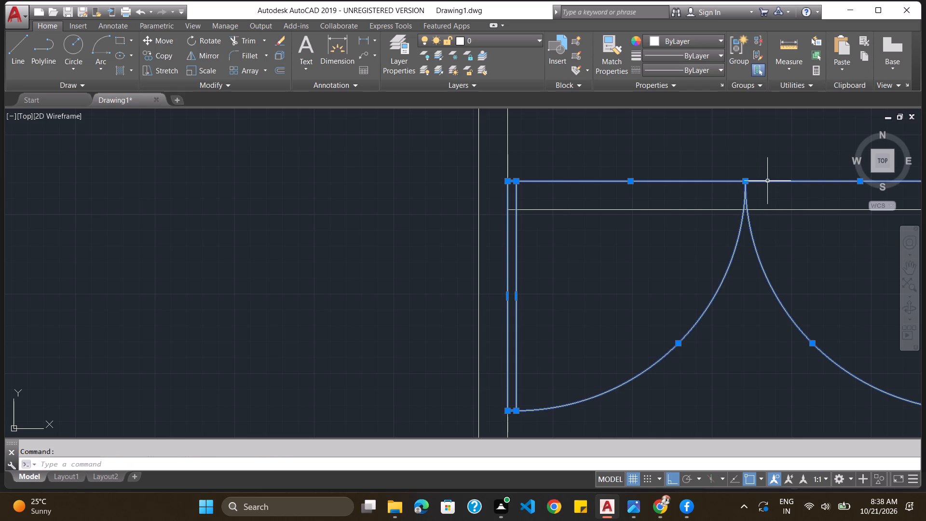
{"action": "scroll", "coordinate": [765, 194], "scroll_direction": "down", "scroll_amount": 4}
{"action": "left_click", "coordinate": [798, 211]}
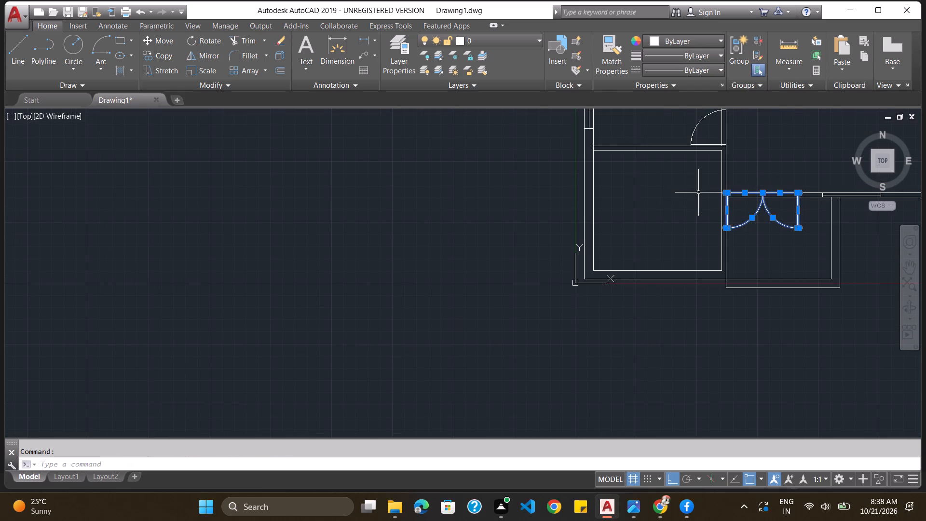
{"action": "scroll", "coordinate": [724, 185], "scroll_direction": "up", "scroll_amount": 3}
{"action": "scroll", "coordinate": [742, 221], "scroll_direction": "down", "scroll_amount": 3}
{"action": "scroll", "coordinate": [751, 213], "scroll_direction": "up", "scroll_amount": 2}
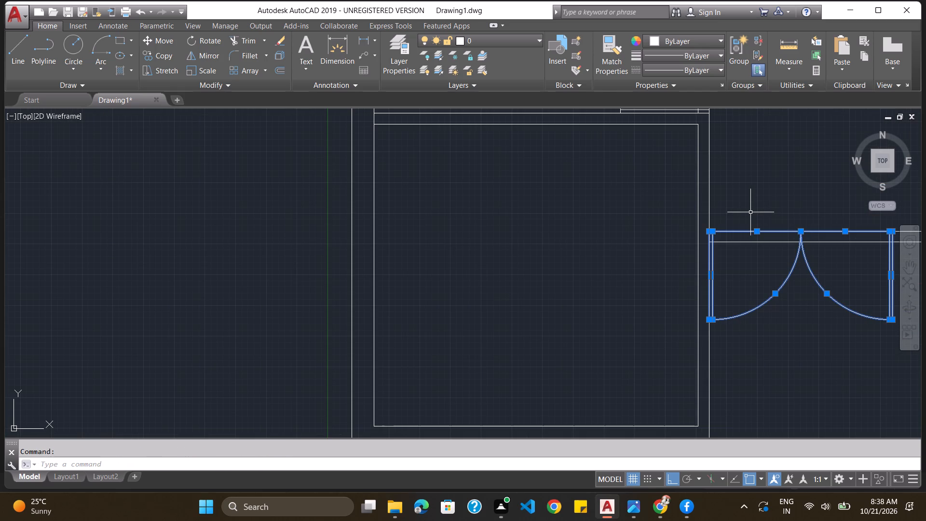
{"action": "key", "text": "s"}
{"action": "key", "text": "c"}
{"action": "key", "text": "Return"}
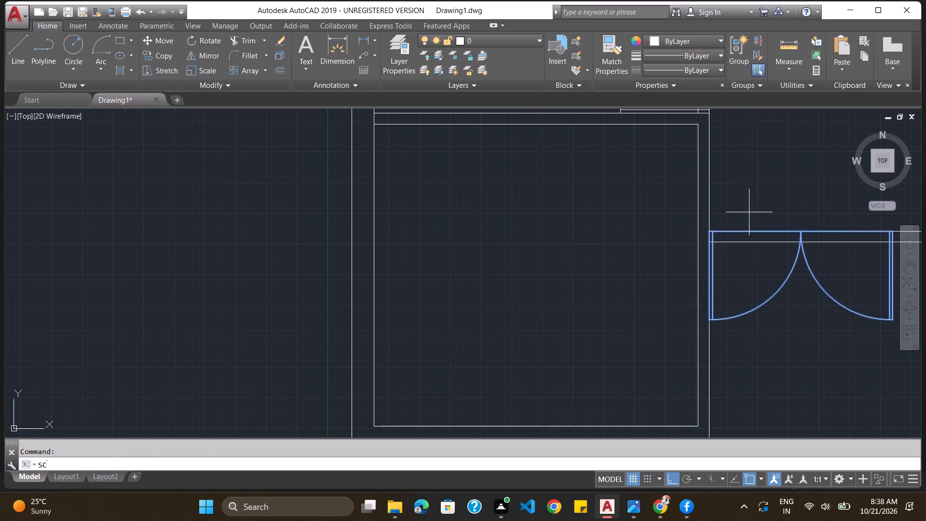
{"action": "scroll", "coordinate": [750, 211], "scroll_direction": "up", "scroll_amount": 1}
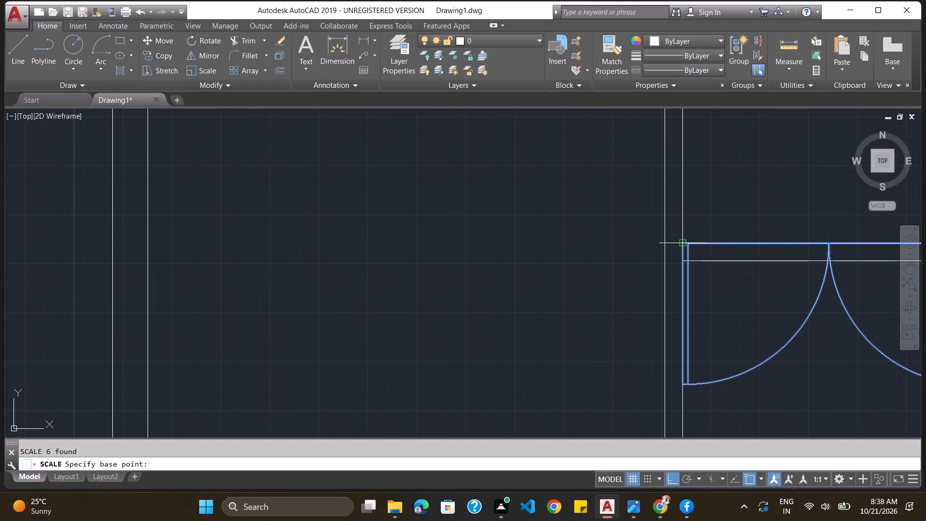
{"action": "left_click", "coordinate": [681, 244]}
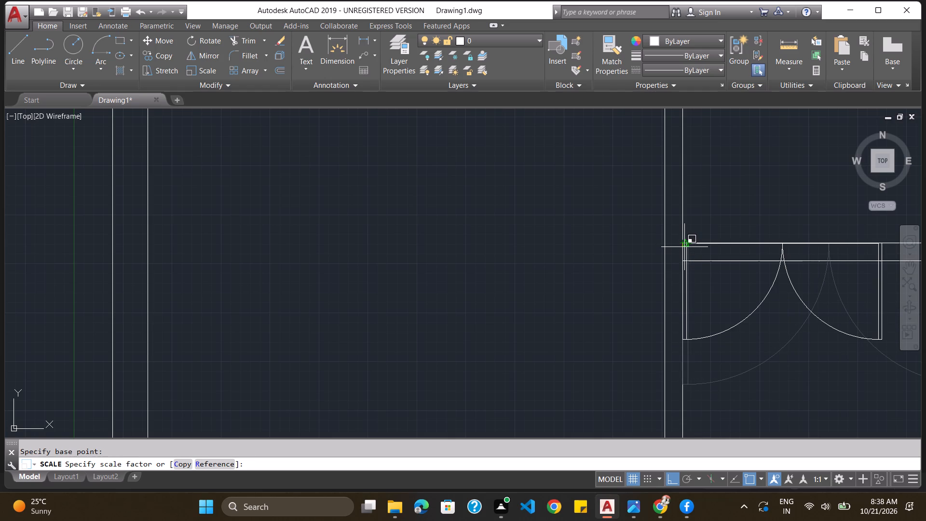
{"action": "left_click", "coordinate": [684, 247]}
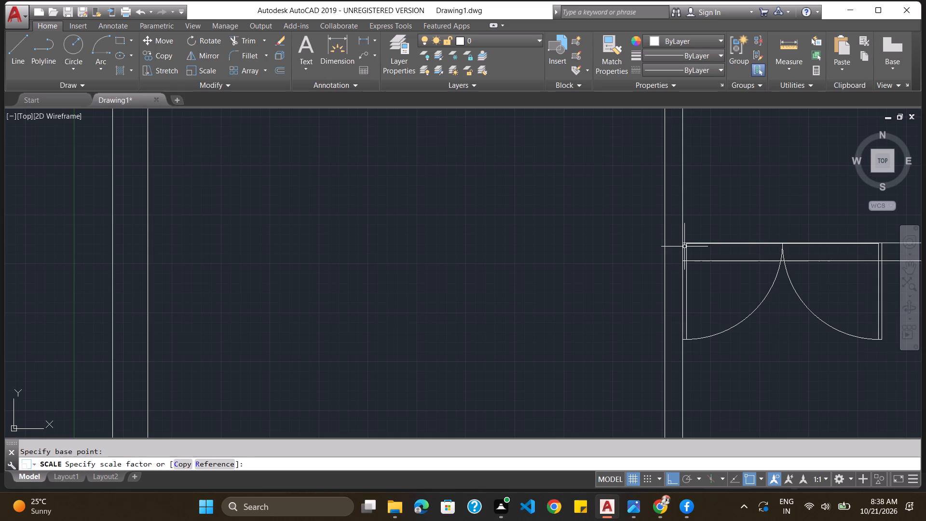
{"action": "scroll", "coordinate": [692, 253], "scroll_direction": "down", "scroll_amount": 3}
{"action": "scroll", "coordinate": [717, 285], "scroll_direction": "down", "scroll_amount": 1}
{"action": "scroll", "coordinate": [754, 265], "scroll_direction": "up", "scroll_amount": 2}
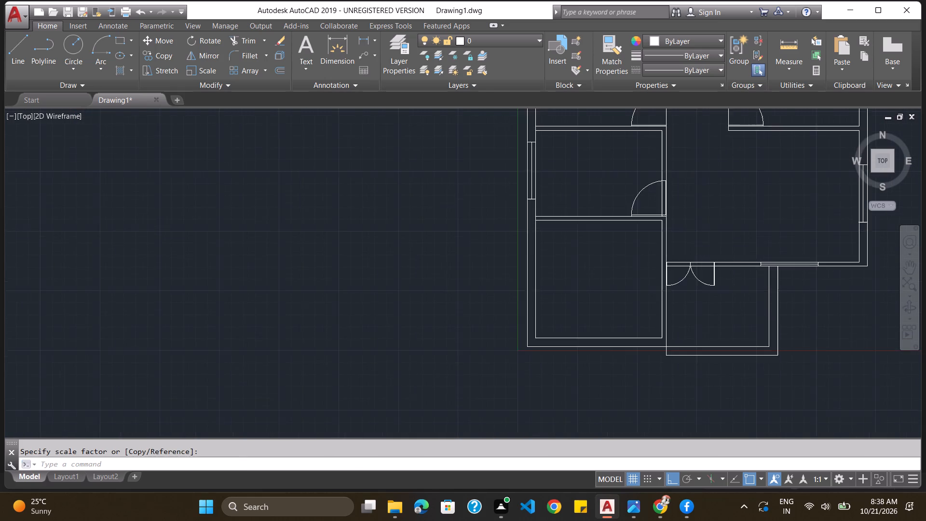
{"action": "scroll", "coordinate": [753, 274], "scroll_direction": "down", "scroll_amount": 2}
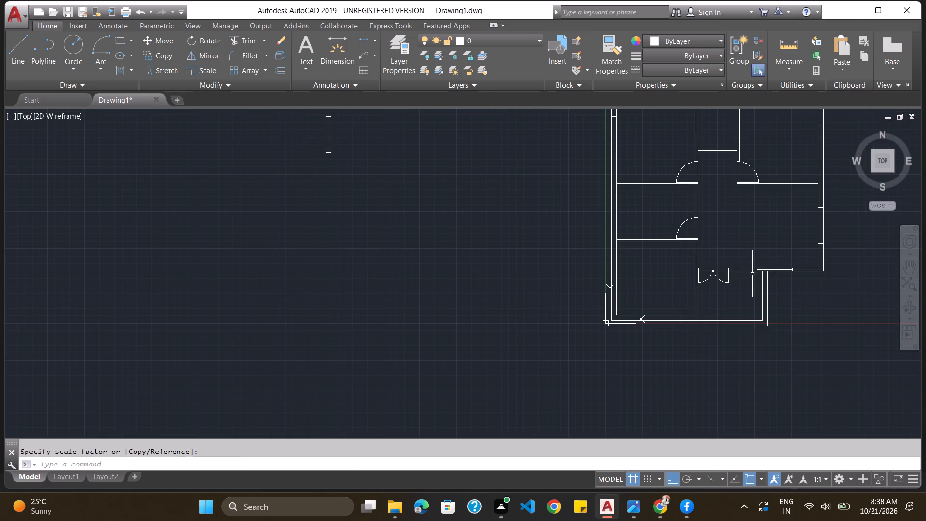
{"action": "scroll", "coordinate": [756, 302], "scroll_direction": "down", "scroll_amount": 1}
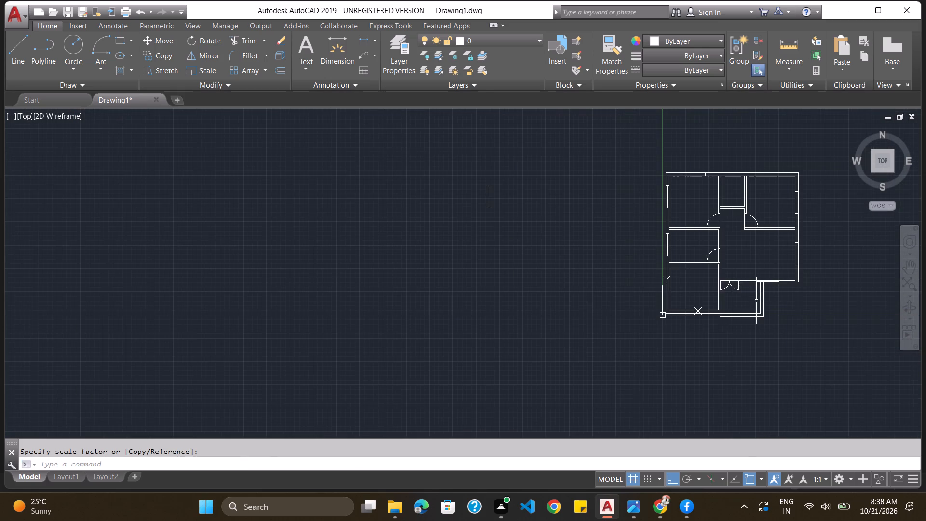
{"action": "scroll", "coordinate": [756, 301], "scroll_direction": "up", "scroll_amount": 1}
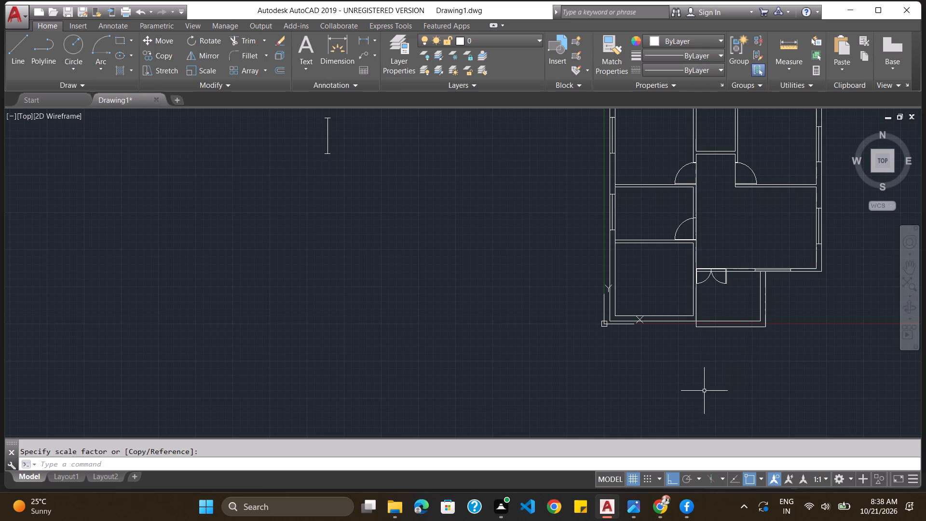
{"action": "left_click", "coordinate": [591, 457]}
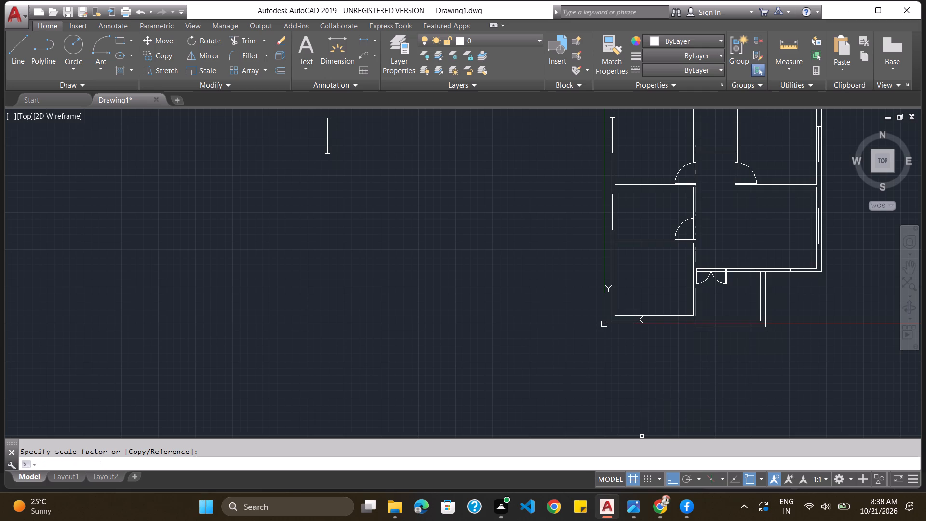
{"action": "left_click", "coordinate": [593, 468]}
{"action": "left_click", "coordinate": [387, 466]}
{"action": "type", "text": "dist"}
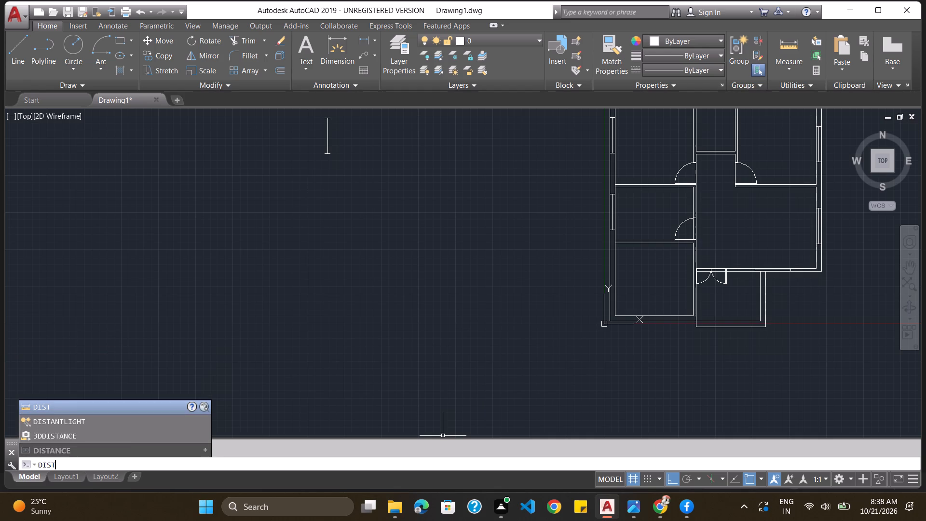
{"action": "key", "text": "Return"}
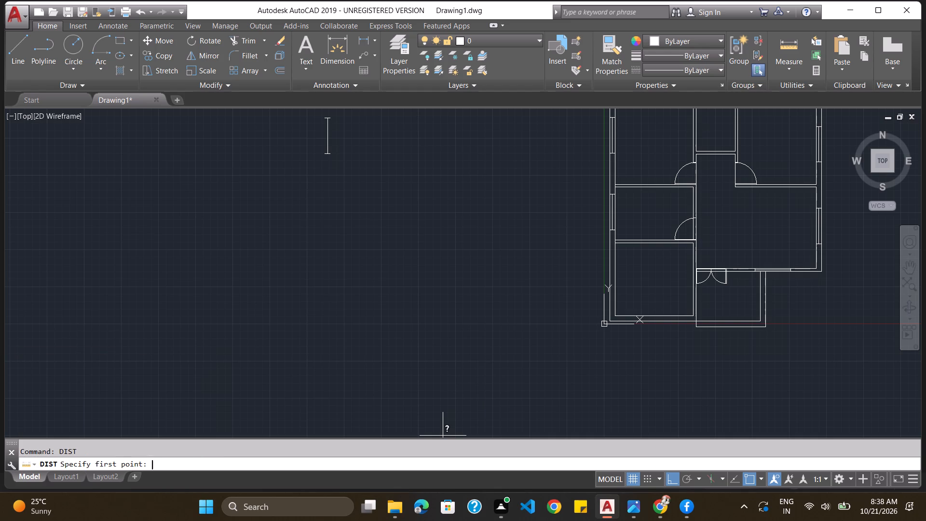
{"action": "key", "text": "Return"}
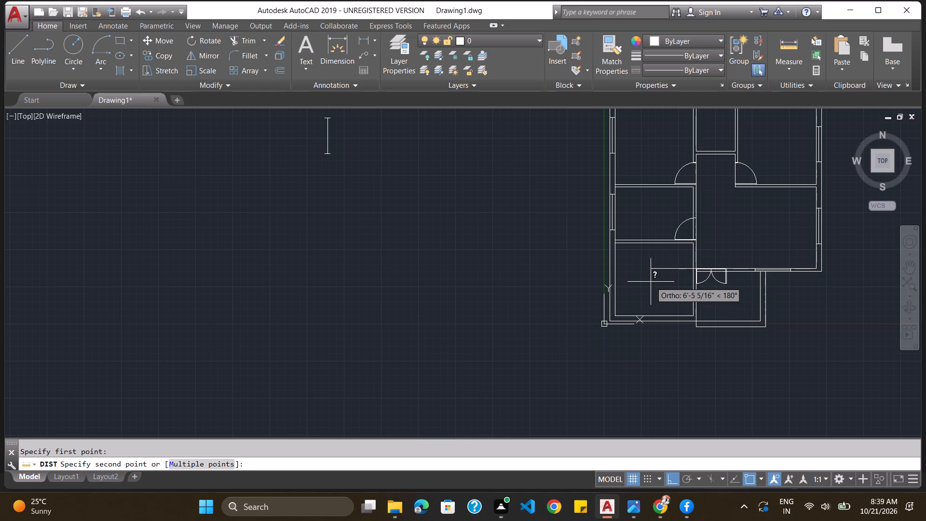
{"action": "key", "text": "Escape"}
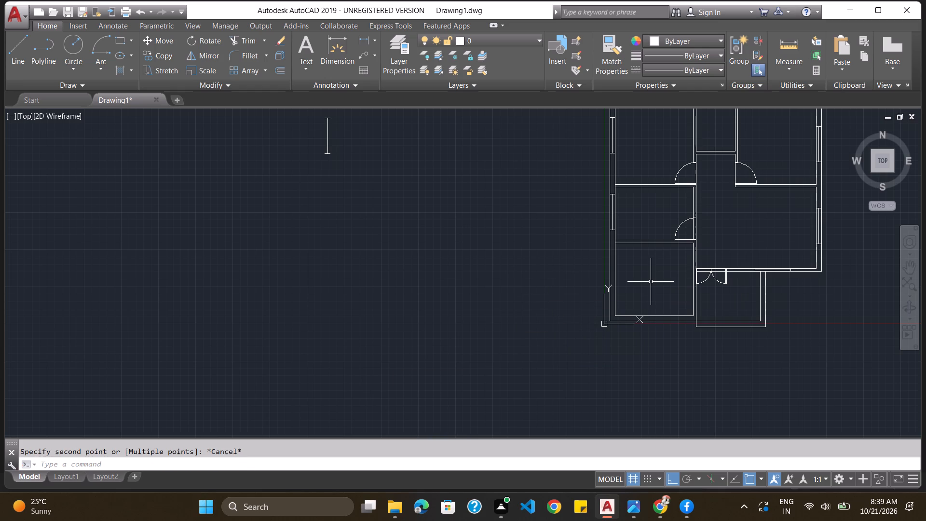
Measure the inside width of the porch along the inner line of its south wall.
{"action": "type", "text": "dist"}
{"action": "key", "text": "Return"}
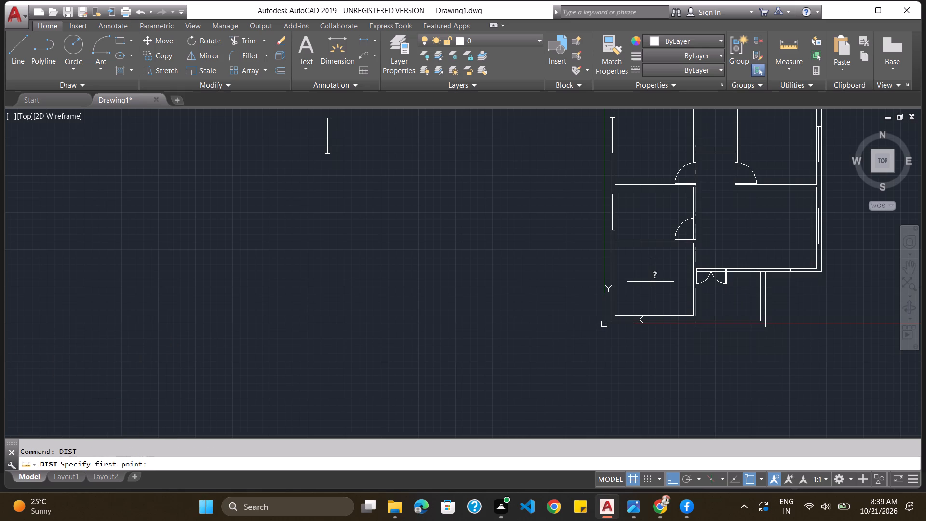
{"action": "scroll", "coordinate": [709, 282], "scroll_direction": "up", "scroll_amount": 4}
{"action": "scroll", "coordinate": [706, 275], "scroll_direction": "down", "scroll_amount": 2}
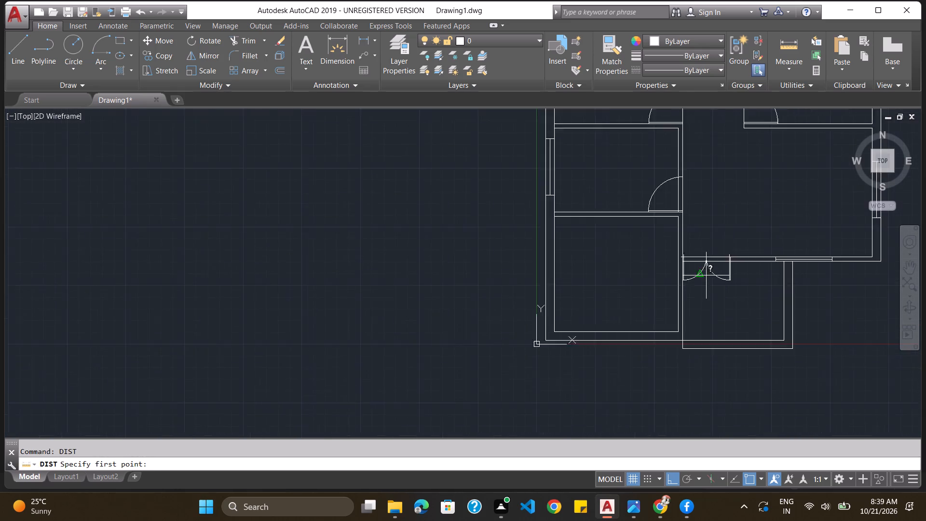
{"action": "scroll", "coordinate": [706, 275], "scroll_direction": "down", "scroll_amount": 2}
{"action": "scroll", "coordinate": [798, 324], "scroll_direction": "up", "scroll_amount": 3}
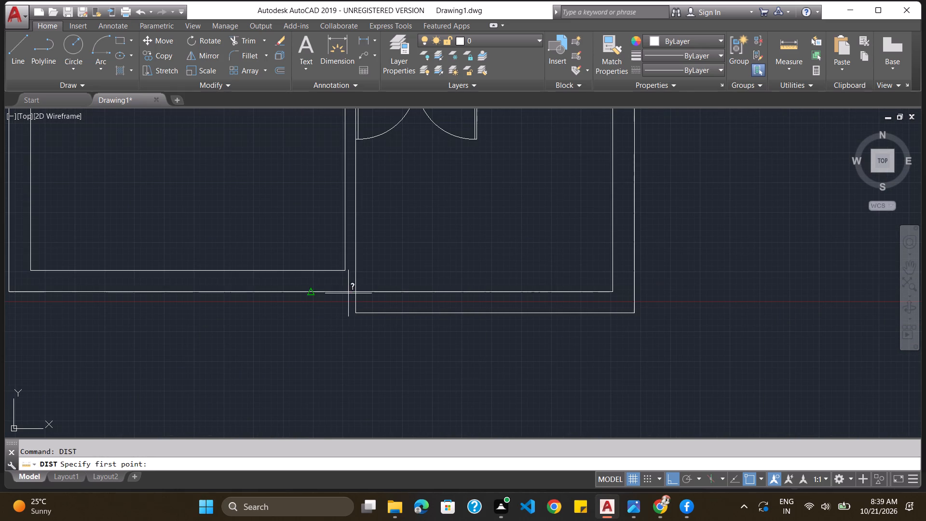
{"action": "left_click", "coordinate": [356, 290]}
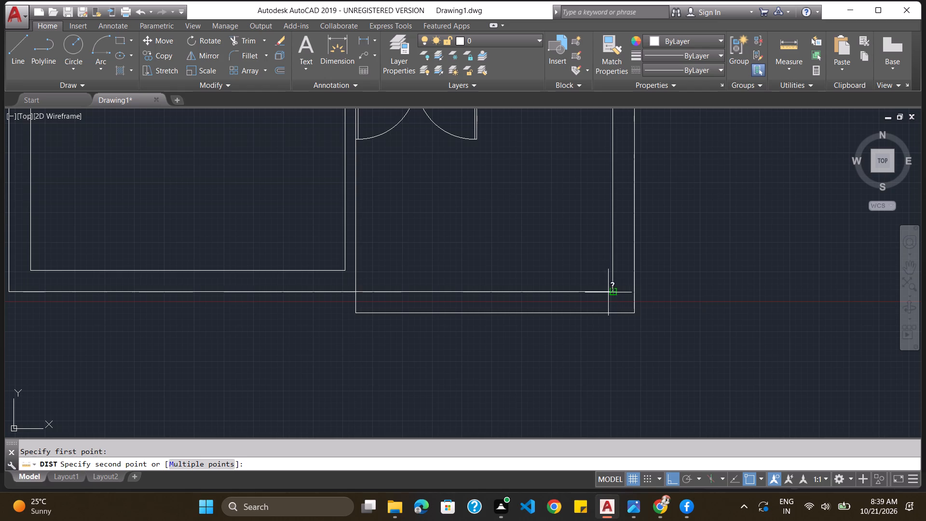
{"action": "left_click", "coordinate": [610, 292]}
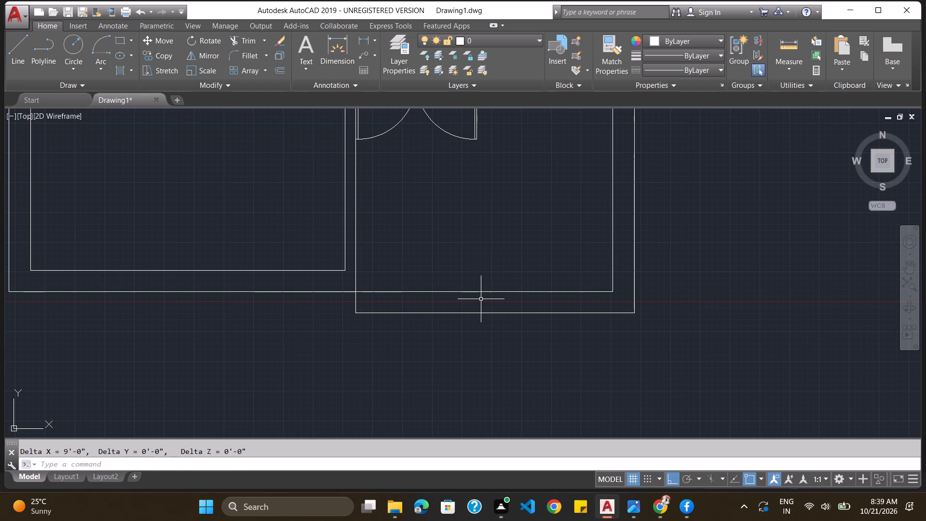
{"action": "key", "text": "Escape"}
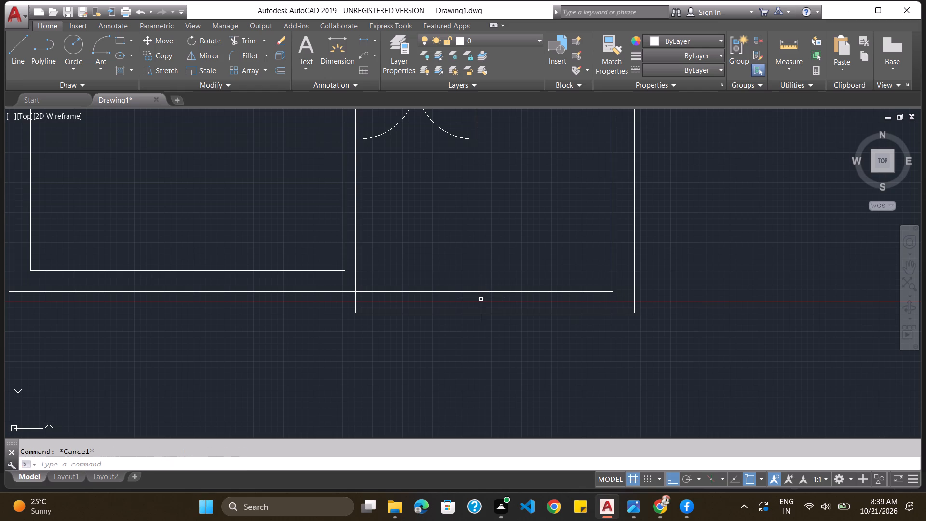
Measure the distance from the hinge corner of the northwest room's door across to the inner face of the east wall.
{"action": "scroll", "coordinate": [494, 190], "scroll_direction": "down", "scroll_amount": 3}
{"action": "scroll", "coordinate": [488, 114], "scroll_direction": "down", "scroll_amount": 2}
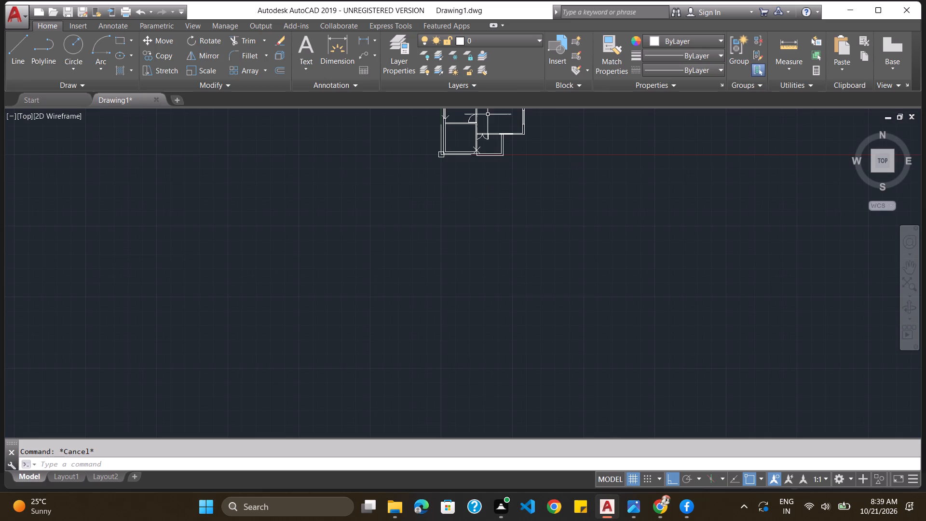
{"action": "scroll", "coordinate": [488, 113], "scroll_direction": "up", "scroll_amount": 4}
{"action": "scroll", "coordinate": [488, 117], "scroll_direction": "down", "scroll_amount": 6}
{"action": "scroll", "coordinate": [488, 111], "scroll_direction": "up", "scroll_amount": 3}
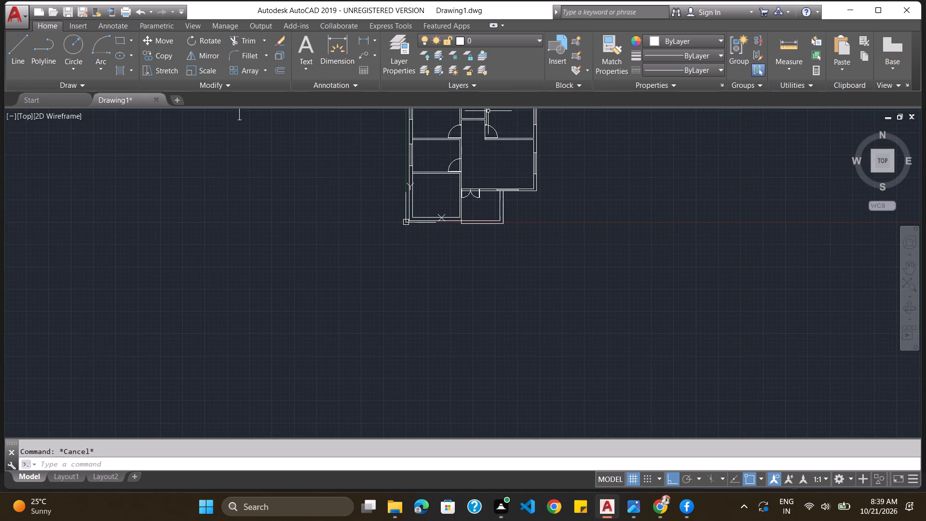
{"action": "scroll", "coordinate": [489, 111], "scroll_direction": "up", "scroll_amount": 3}
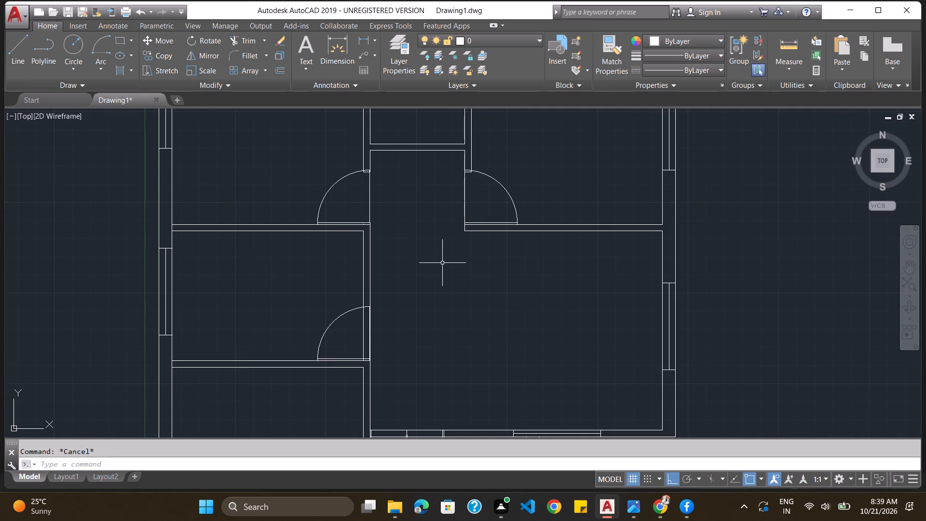
{"action": "key", "text": "Escape"}
{"action": "type", "text": "dist"}
{"action": "key", "text": "Return"}
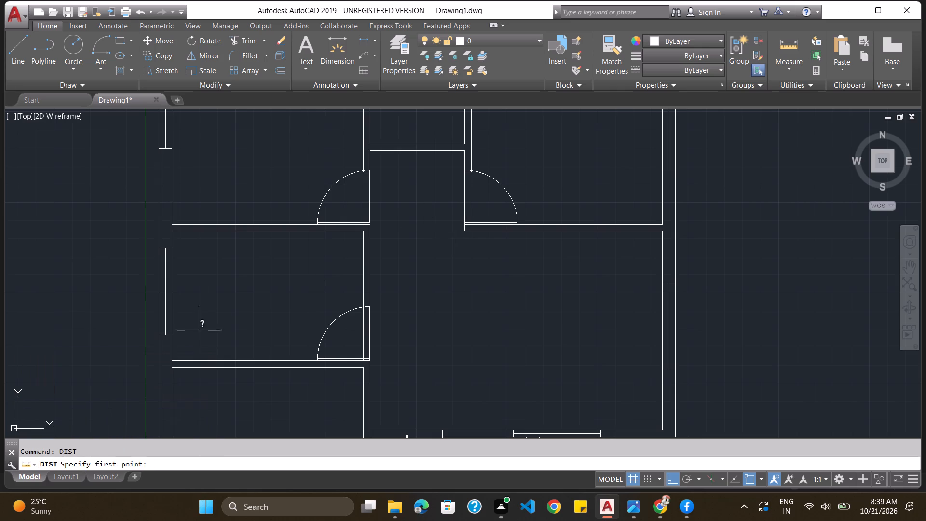
{"action": "left_click", "coordinate": [369, 220]}
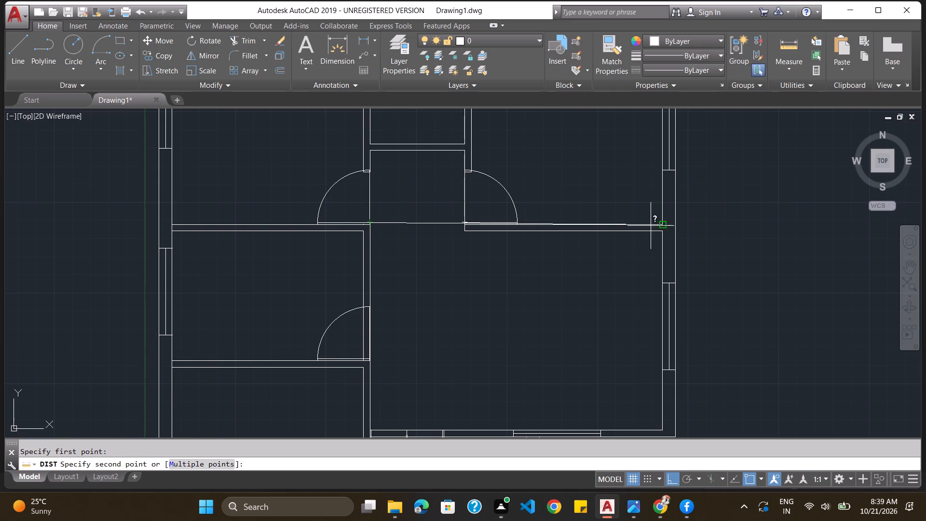
{"action": "left_click", "coordinate": [666, 228]}
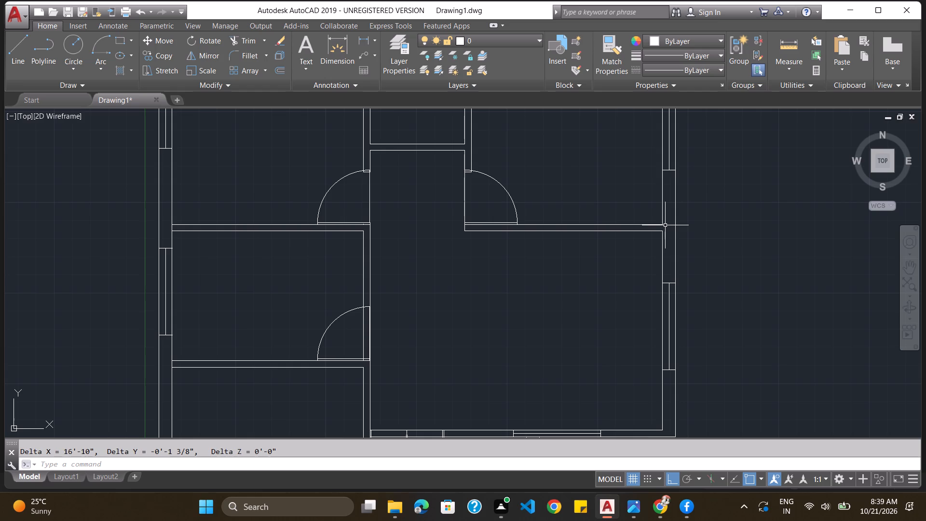
{"action": "key", "text": "Escape"}
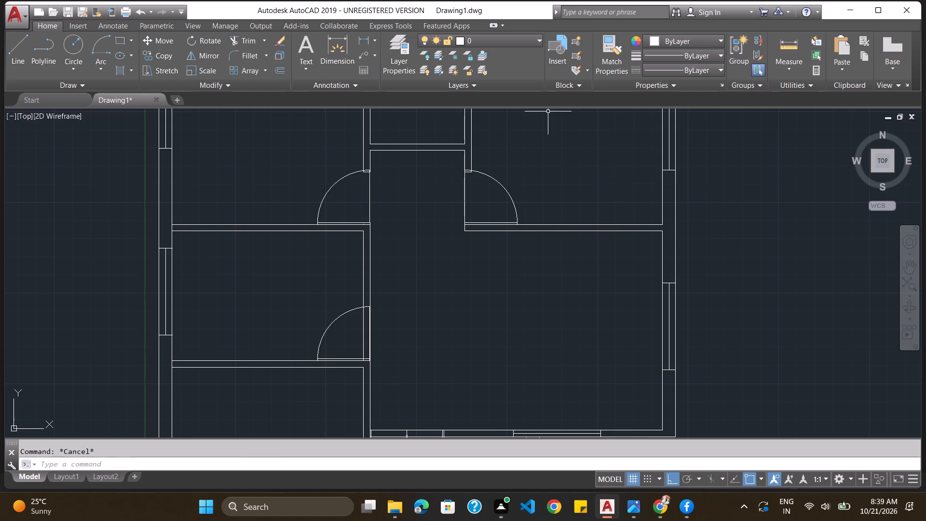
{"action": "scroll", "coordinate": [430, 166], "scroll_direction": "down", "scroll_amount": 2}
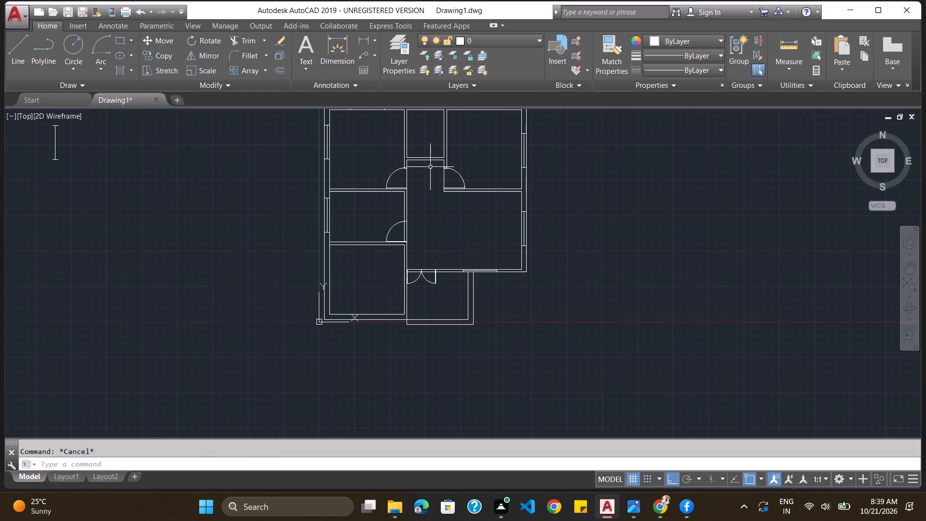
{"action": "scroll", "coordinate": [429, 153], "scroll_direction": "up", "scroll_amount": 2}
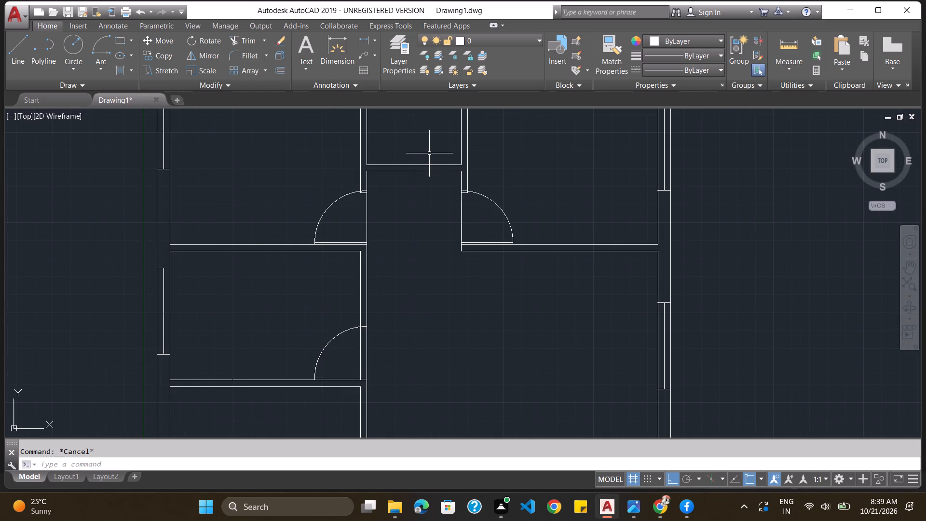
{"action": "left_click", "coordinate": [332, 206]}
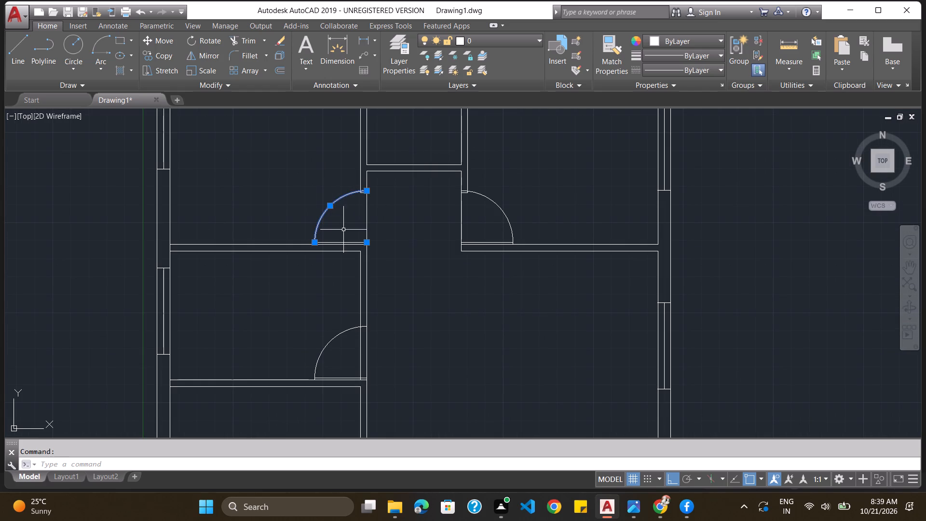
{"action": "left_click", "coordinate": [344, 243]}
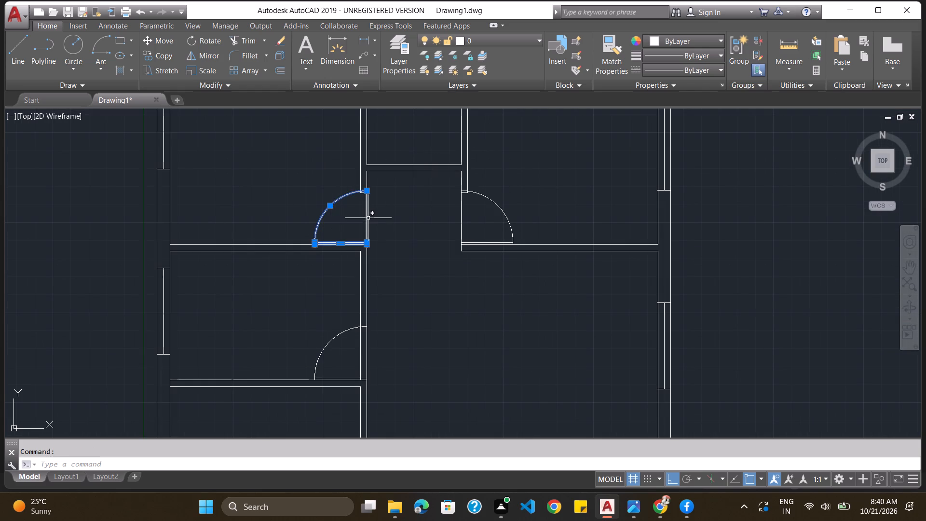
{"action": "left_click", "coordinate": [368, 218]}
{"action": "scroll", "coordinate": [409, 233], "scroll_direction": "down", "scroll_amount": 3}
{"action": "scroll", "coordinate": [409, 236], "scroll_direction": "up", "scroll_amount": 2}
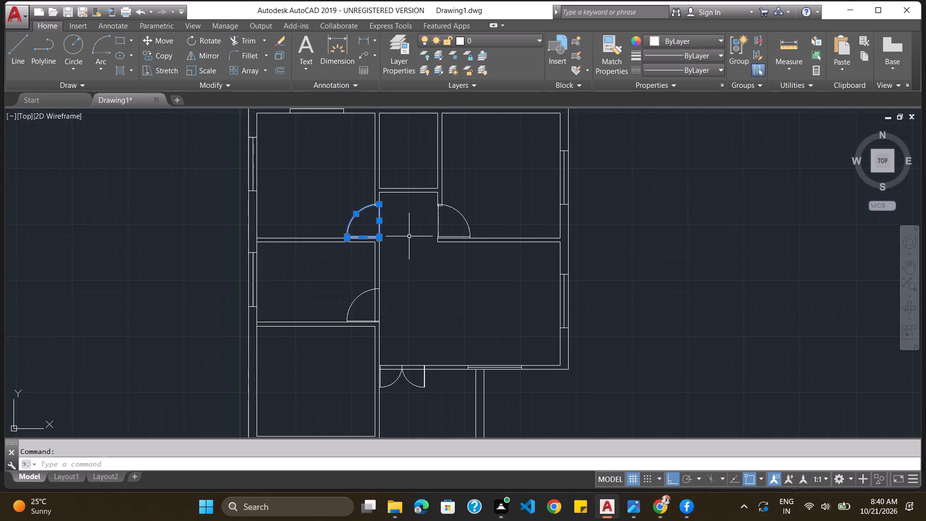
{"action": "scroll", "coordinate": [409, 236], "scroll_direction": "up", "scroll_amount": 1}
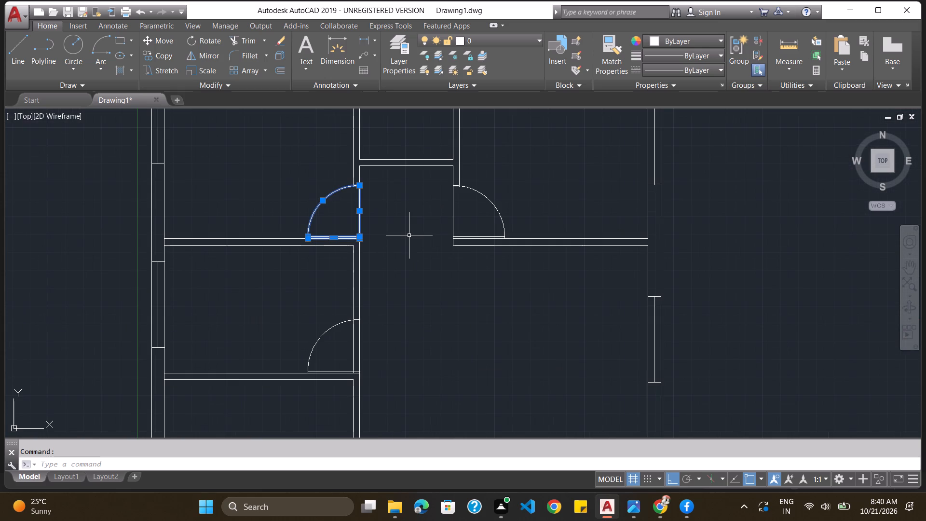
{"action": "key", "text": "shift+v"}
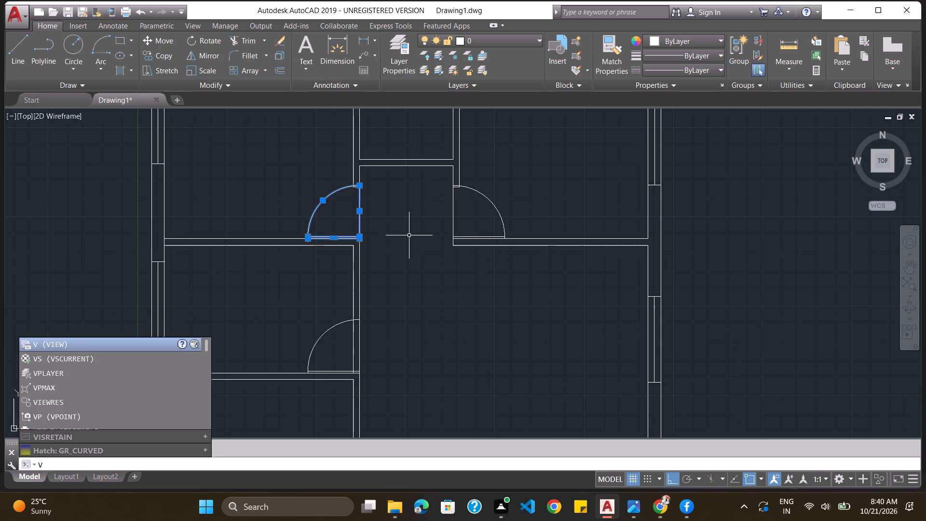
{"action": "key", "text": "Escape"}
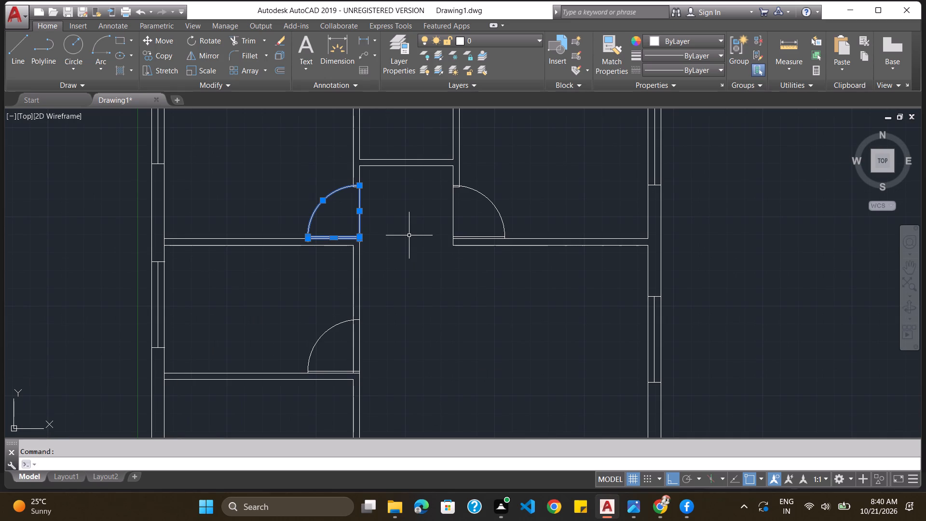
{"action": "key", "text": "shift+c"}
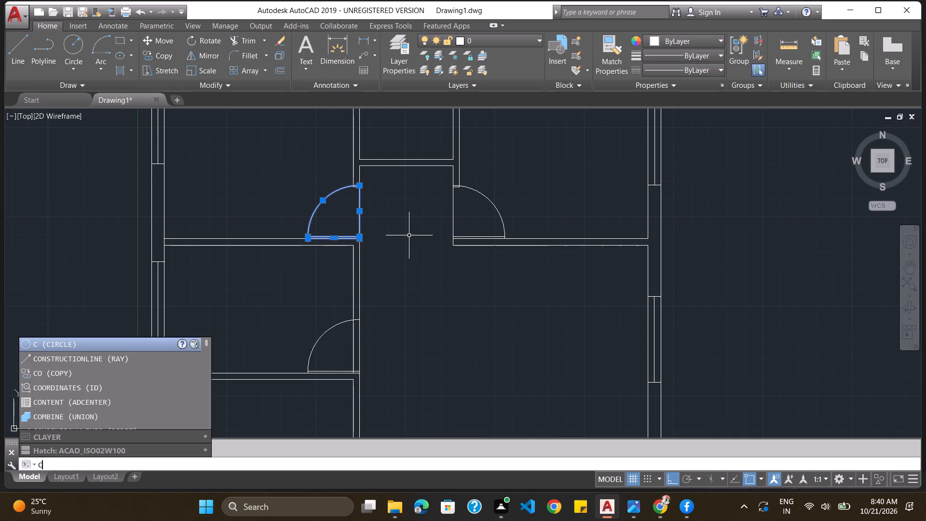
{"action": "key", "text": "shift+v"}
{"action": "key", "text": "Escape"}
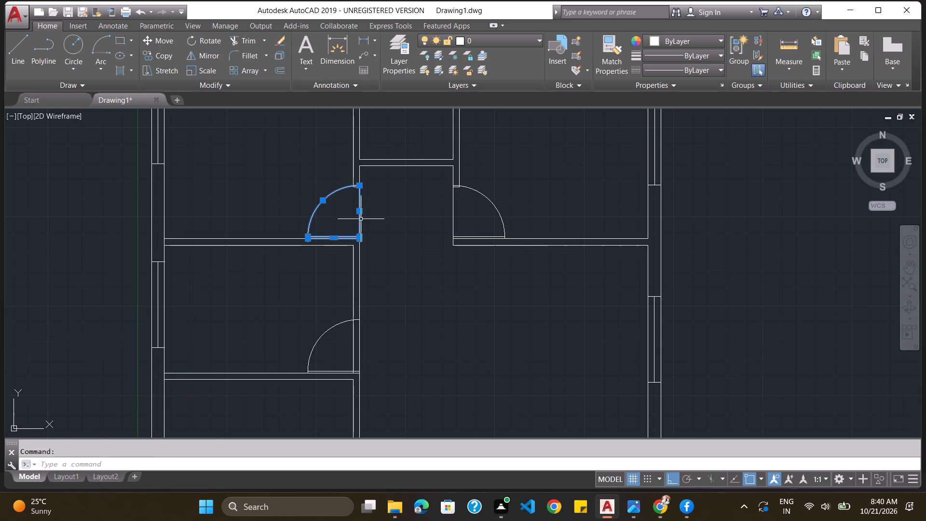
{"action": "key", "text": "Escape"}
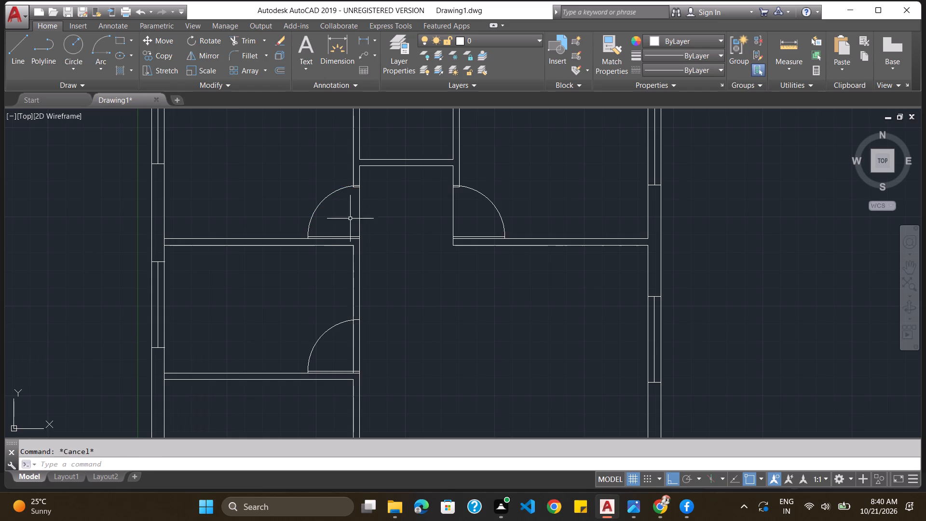
Copy the northwest room's complete door and paste the copy in the open passage between the two north rooms' doors.
{"action": "left_click", "coordinate": [341, 186]}
{"action": "left_click", "coordinate": [358, 203]}
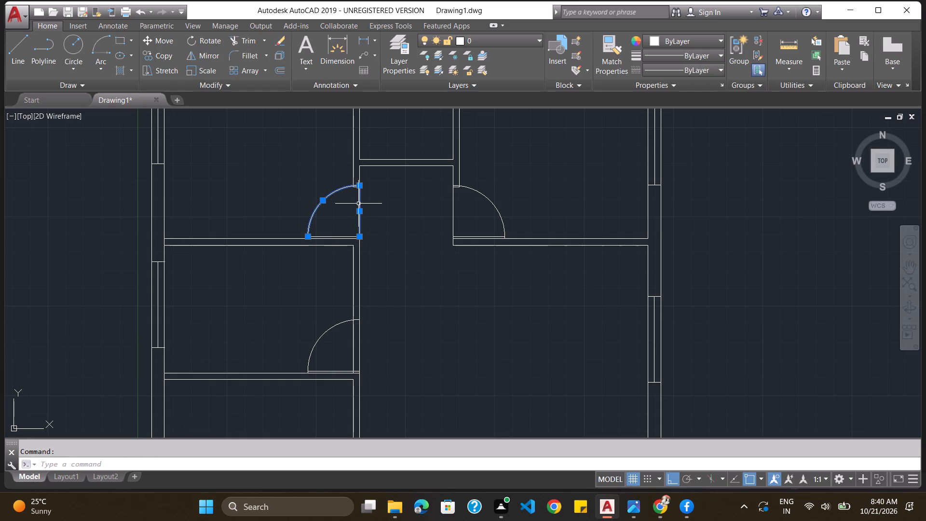
{"action": "left_click", "coordinate": [346, 236]}
{"action": "key", "text": "ctrl+c"}
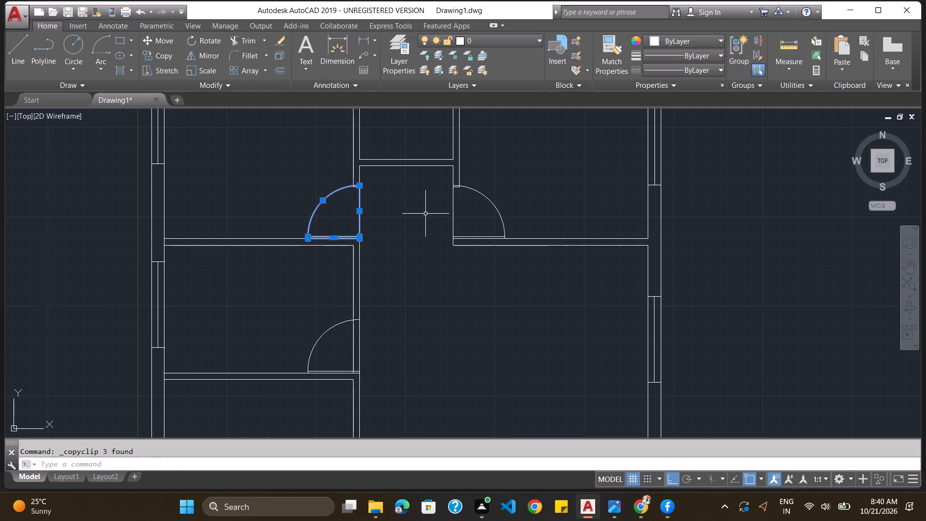
{"action": "key", "text": "ctrl+v"}
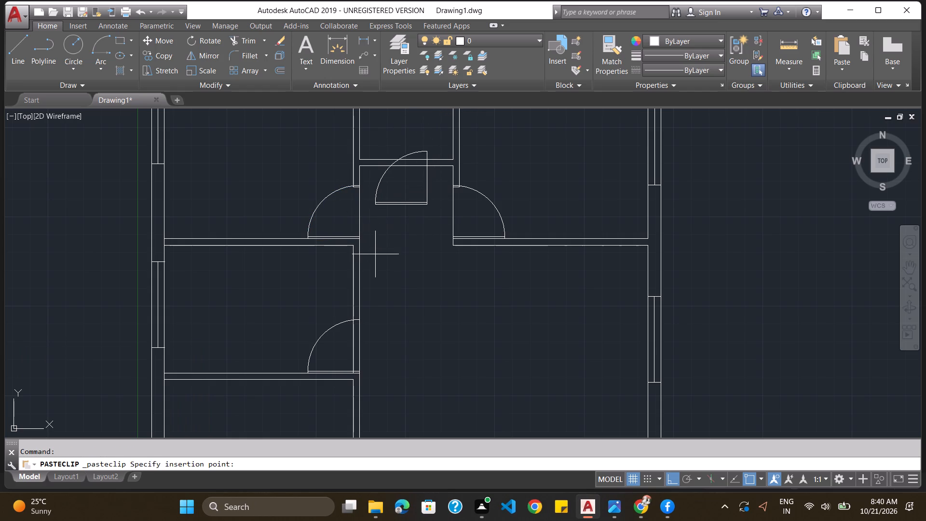
{"action": "left_click", "coordinate": [378, 300]}
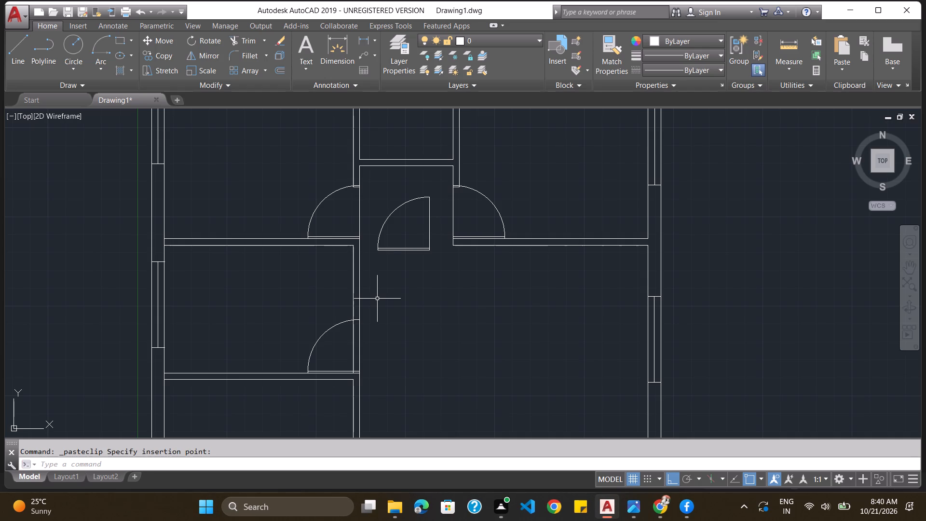
Rotate the pasted door 90° clockwise about its arc's upper end so the leaf stands vertical on the west side.
{"action": "left_click", "coordinate": [398, 206]}
{"action": "left_click", "coordinate": [430, 217]}
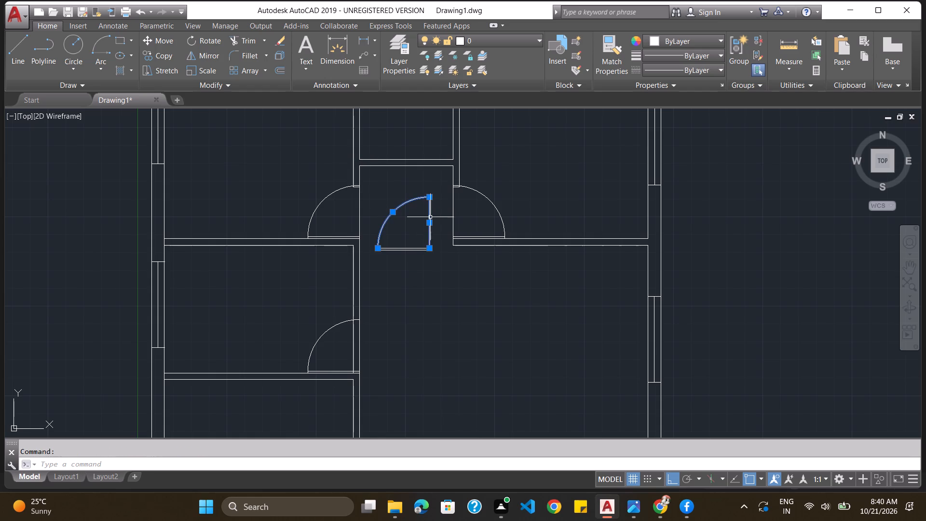
{"action": "left_click", "coordinate": [413, 250]}
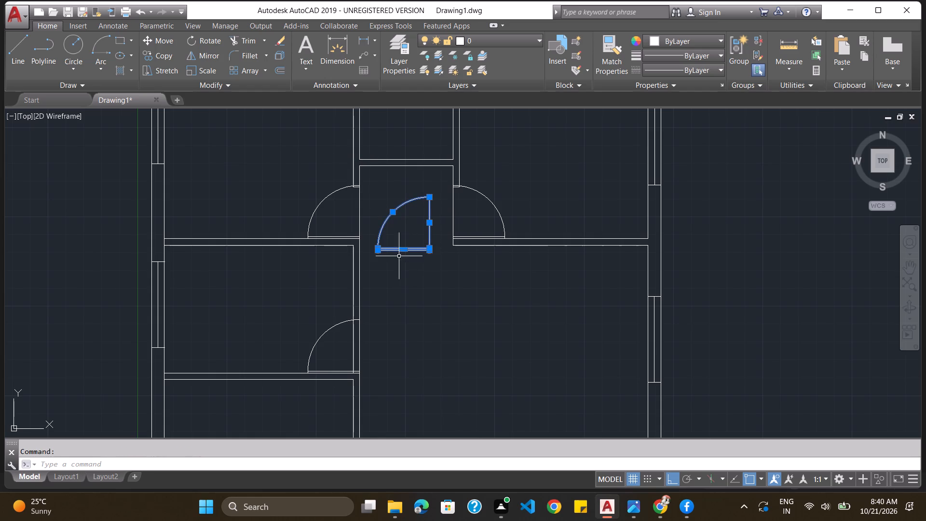
{"action": "type", "text": "ro"}
{"action": "key", "text": "Return"}
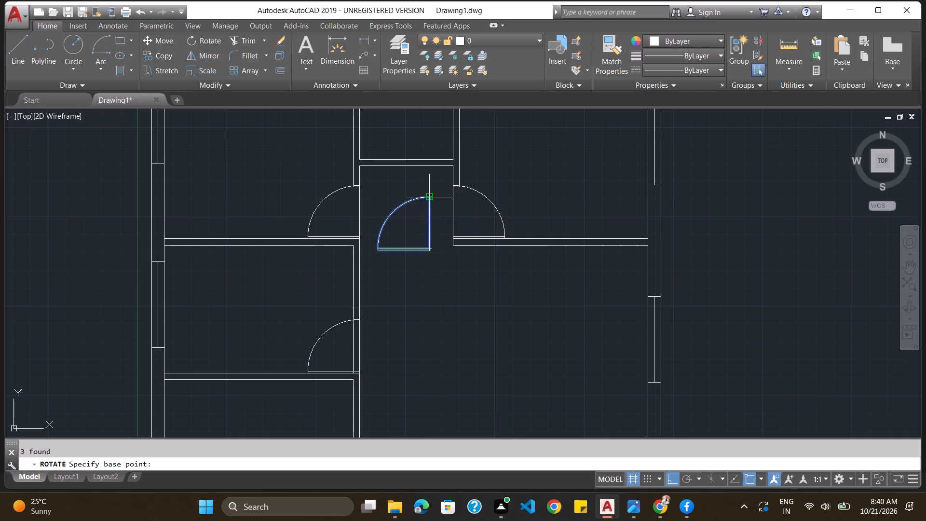
{"action": "left_click", "coordinate": [428, 197]}
{"action": "left_click", "coordinate": [446, 238]}
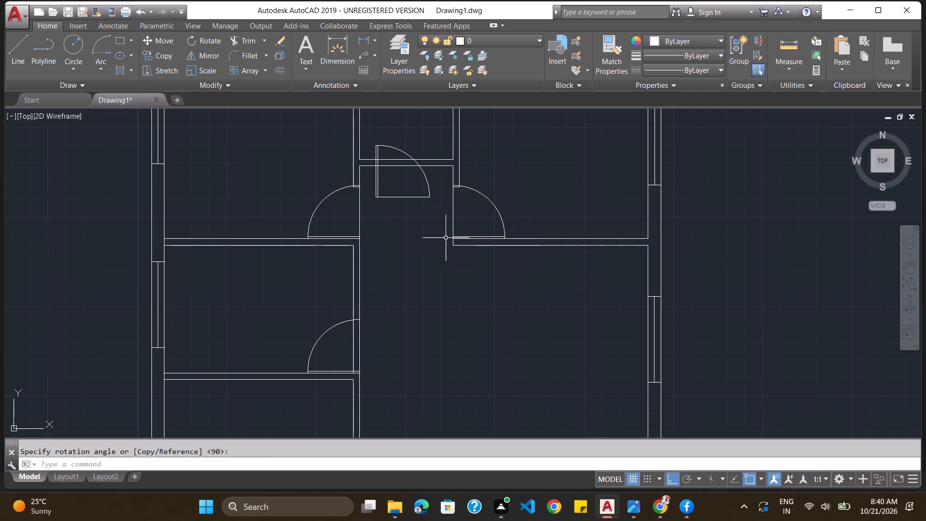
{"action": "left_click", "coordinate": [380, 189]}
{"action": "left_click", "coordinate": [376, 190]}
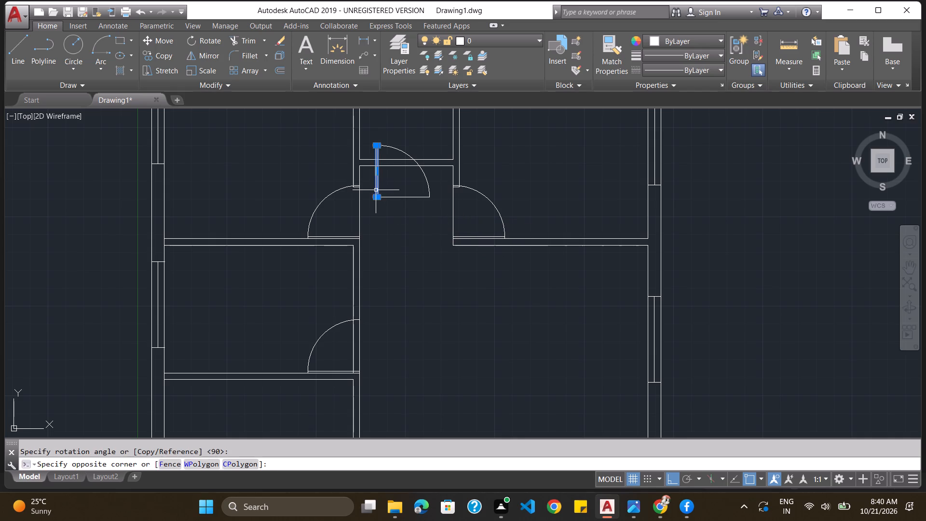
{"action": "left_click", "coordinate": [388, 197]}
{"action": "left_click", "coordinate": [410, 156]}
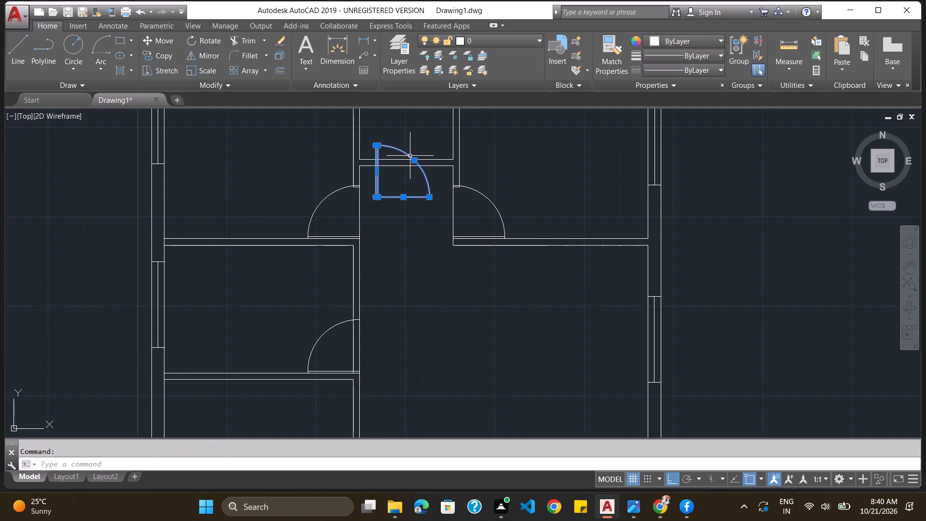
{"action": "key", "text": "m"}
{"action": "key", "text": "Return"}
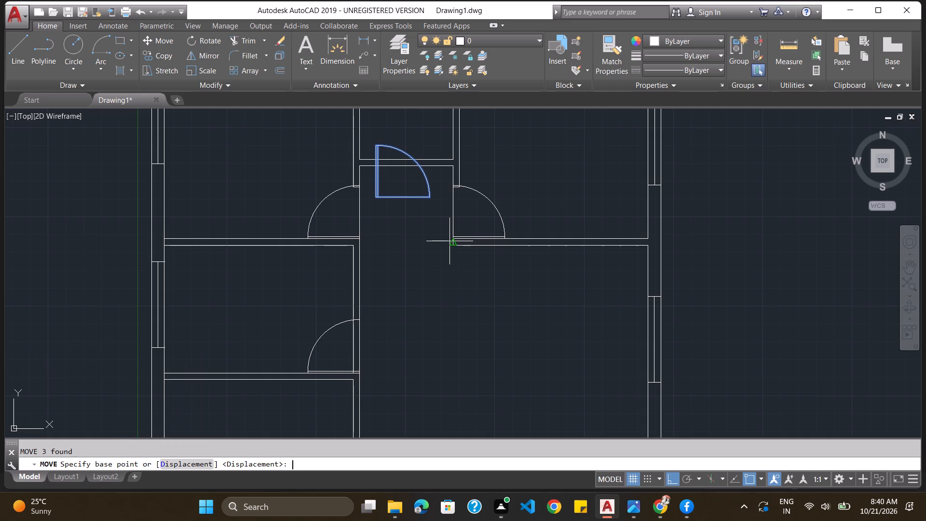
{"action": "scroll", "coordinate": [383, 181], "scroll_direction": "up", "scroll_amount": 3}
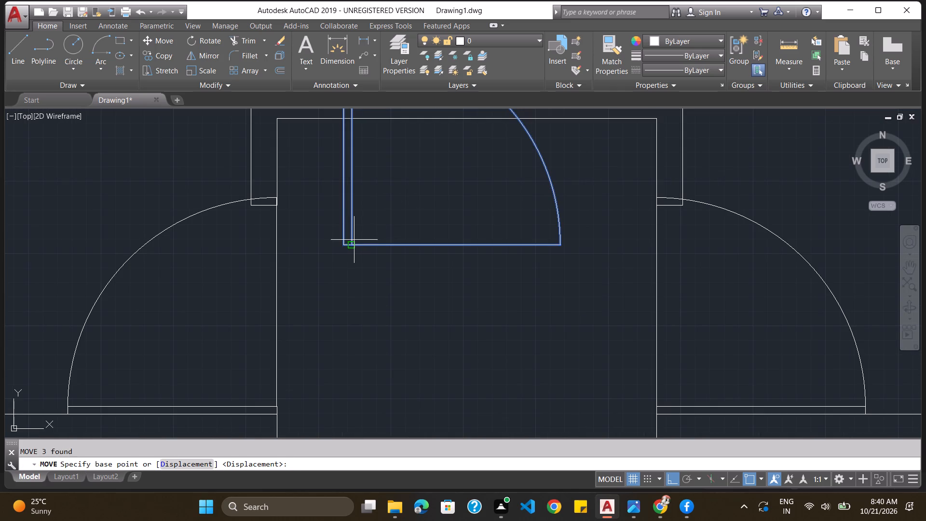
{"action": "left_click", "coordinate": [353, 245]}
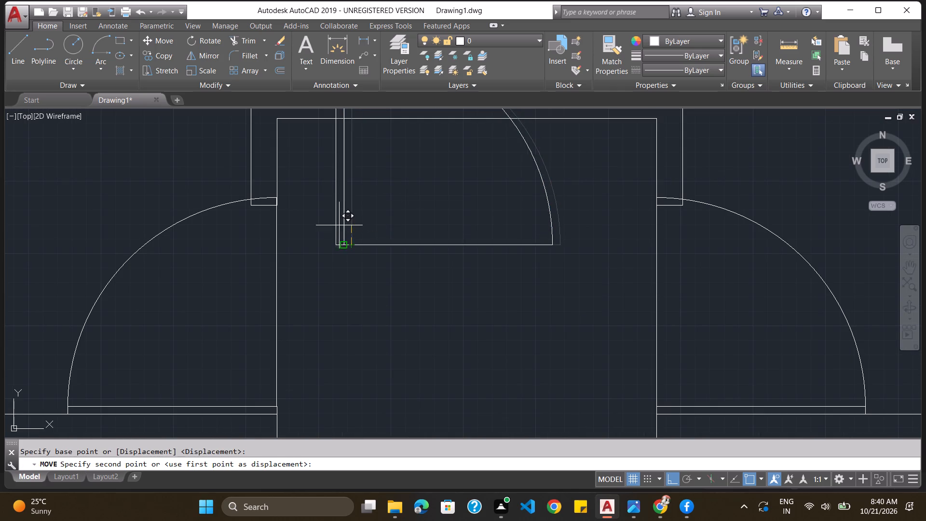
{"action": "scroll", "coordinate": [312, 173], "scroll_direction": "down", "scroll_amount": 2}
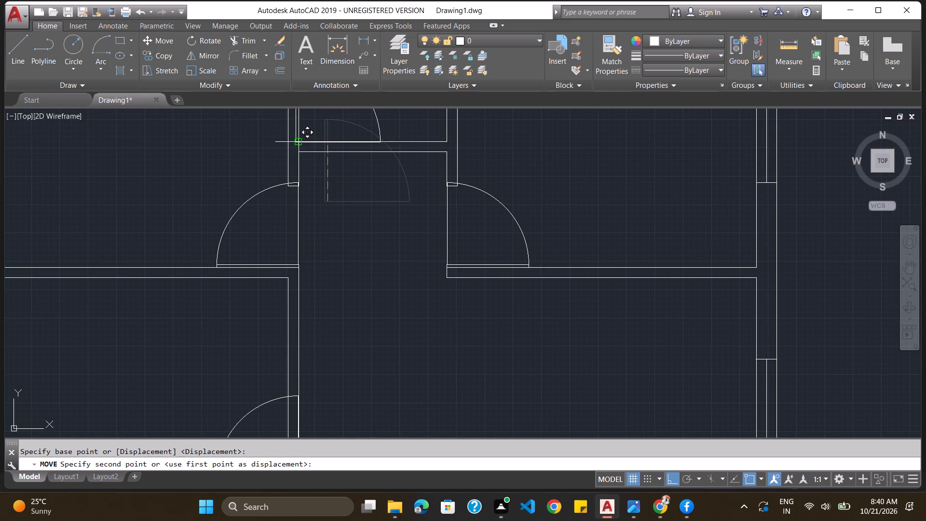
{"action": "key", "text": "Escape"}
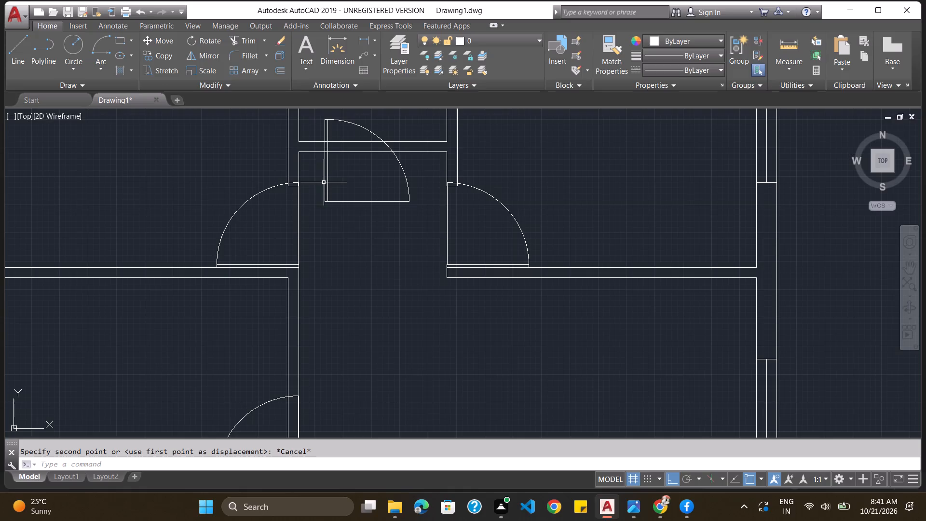
Move the rotated door by its lower west hinge corner to the west end of the small north room's south wall, on the wall's lower line.
{"action": "key", "text": "m"}
{"action": "key", "text": "Return"}
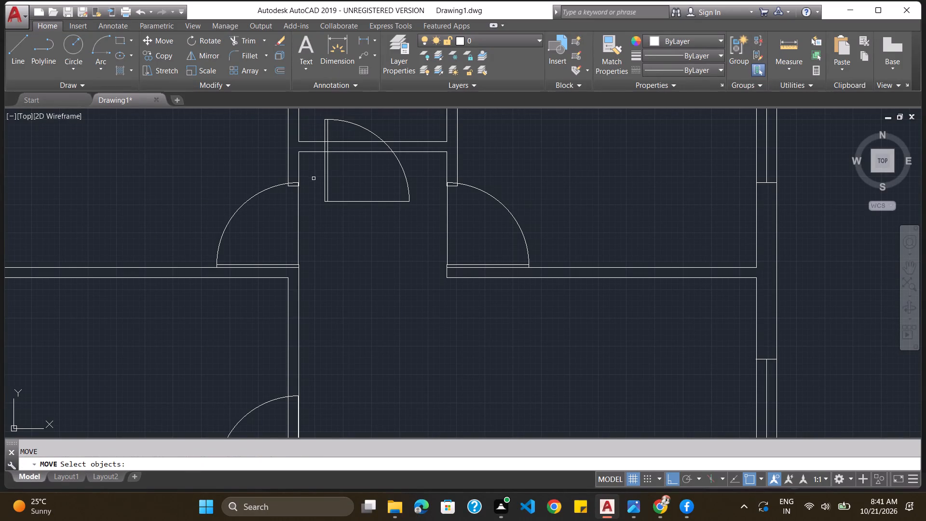
{"action": "left_click", "coordinate": [324, 186]}
{"action": "left_click", "coordinate": [340, 200]}
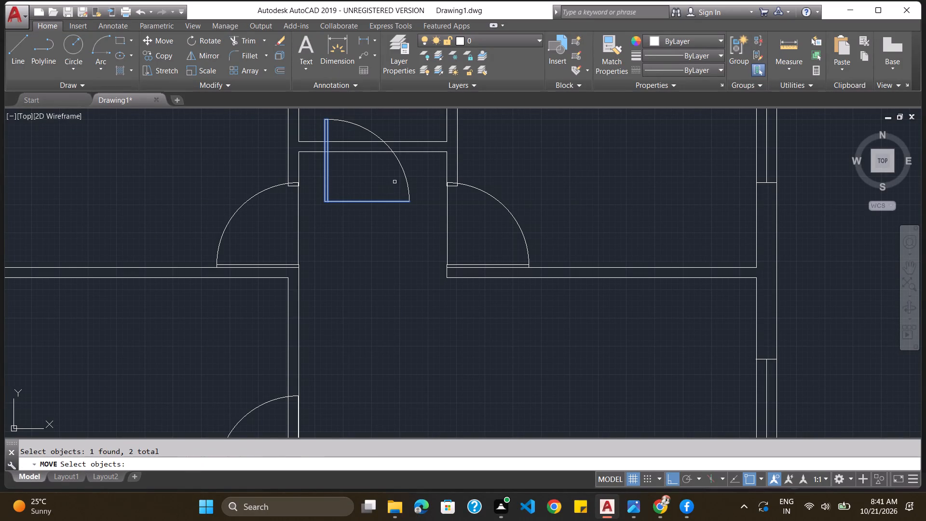
{"action": "left_click", "coordinate": [407, 178]}
{"action": "scroll", "coordinate": [295, 125], "scroll_direction": "up", "scroll_amount": 2}
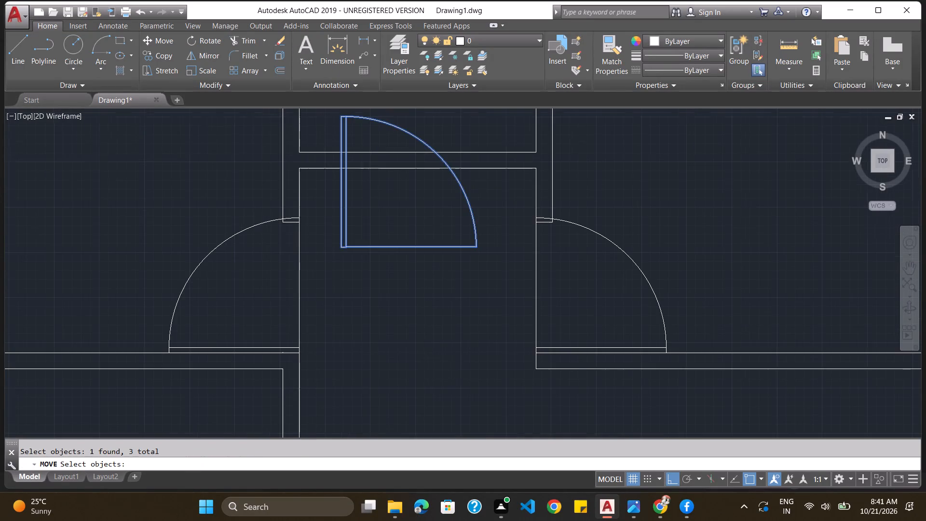
{"action": "key", "text": "Return"}
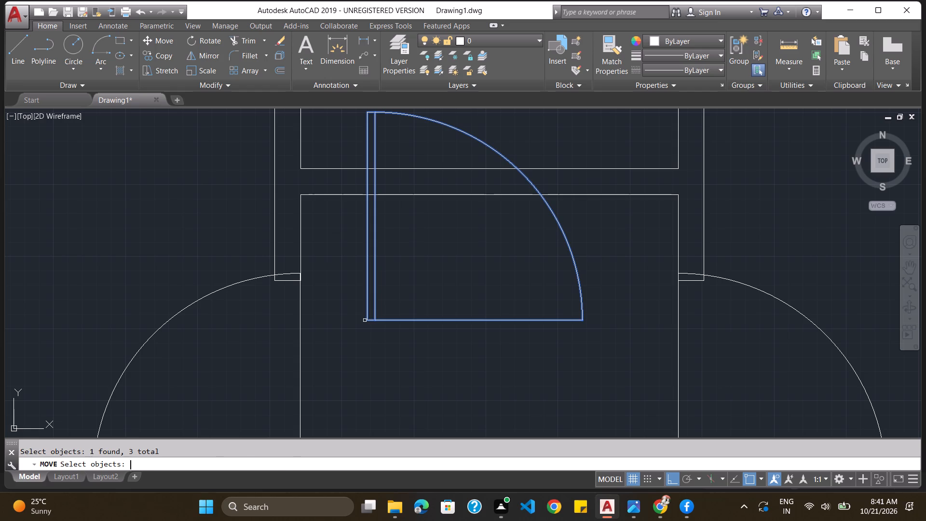
{"action": "left_click", "coordinate": [367, 318]}
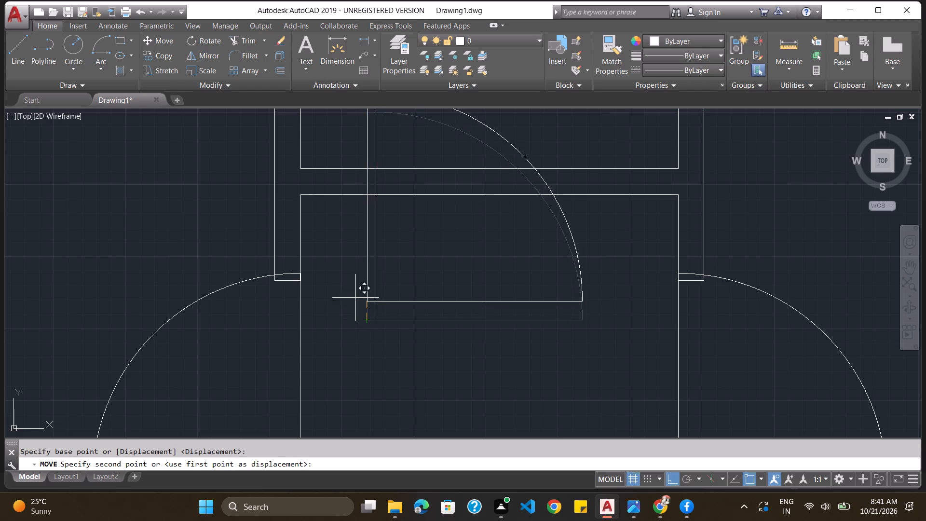
{"action": "left_click", "coordinate": [298, 192]}
Scale the small north room's door down freehand to about two-thirds of its size, using its lower west hinge corner as the base point.
{"action": "scroll", "coordinate": [471, 178], "scroll_direction": "down", "scroll_amount": 4}
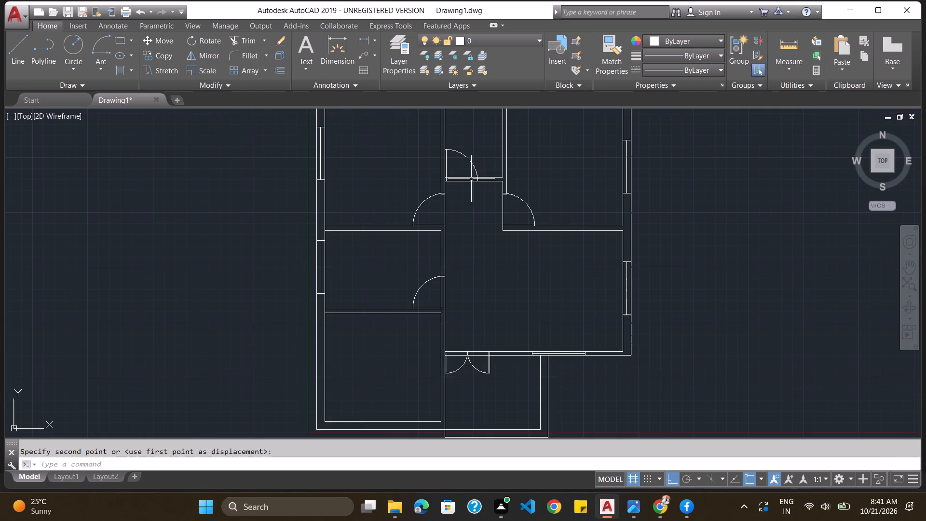
{"action": "scroll", "coordinate": [471, 179], "scroll_direction": "up", "scroll_amount": 1}
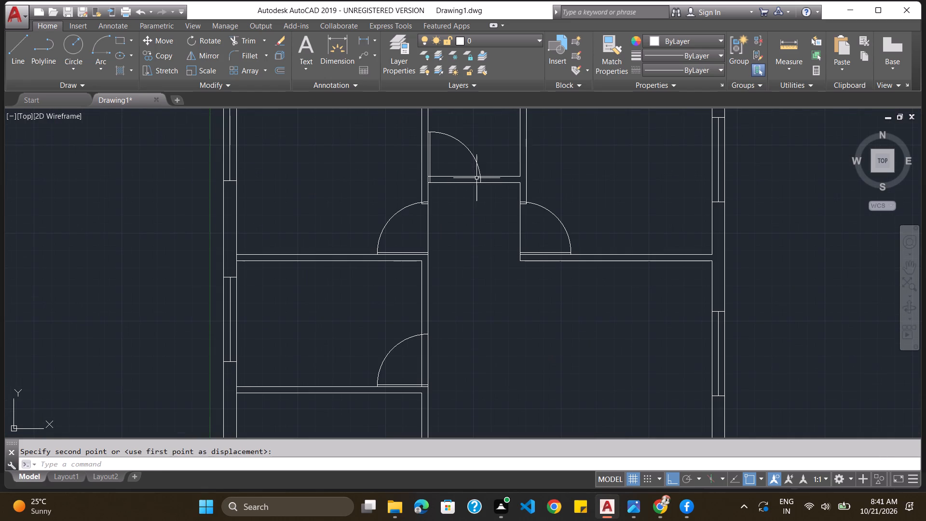
{"action": "scroll", "coordinate": [441, 141], "scroll_direction": "up", "scroll_amount": 1}
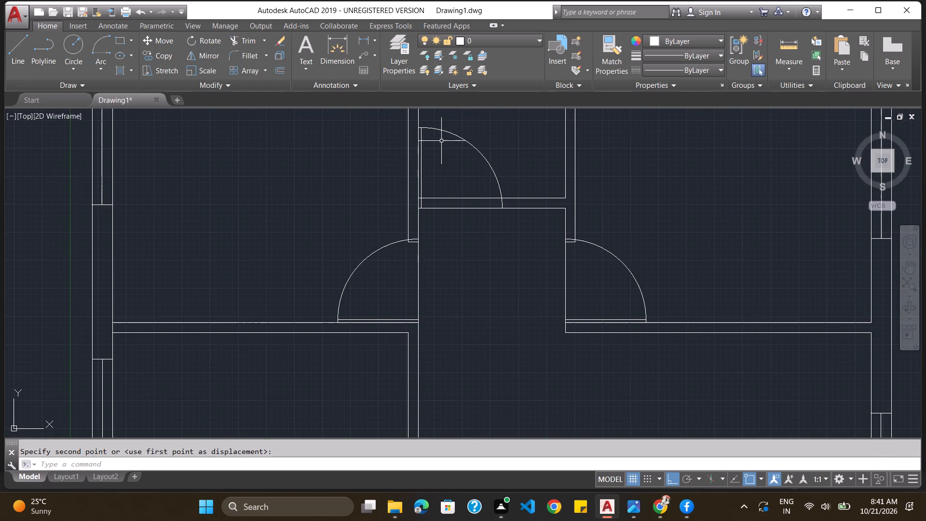
{"action": "scroll", "coordinate": [441, 141], "scroll_direction": "up", "scroll_amount": 1}
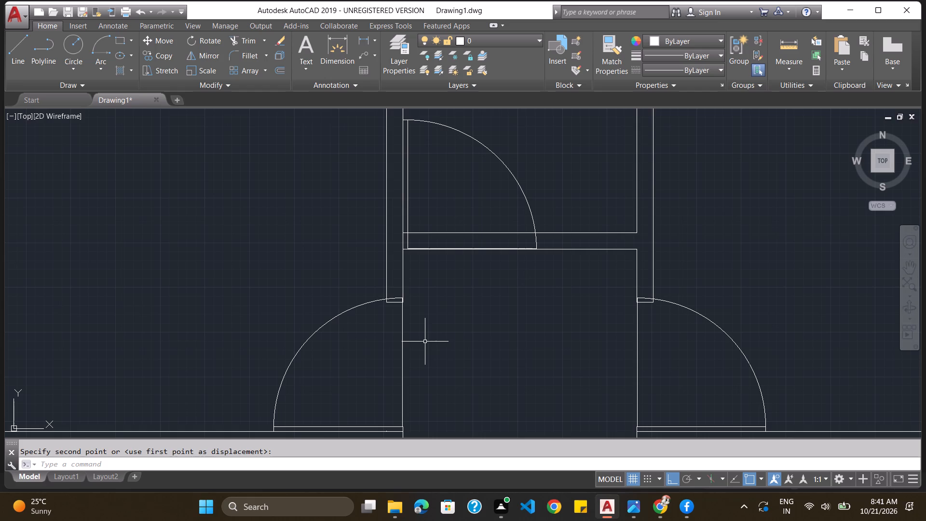
{"action": "left_click", "coordinate": [446, 247]}
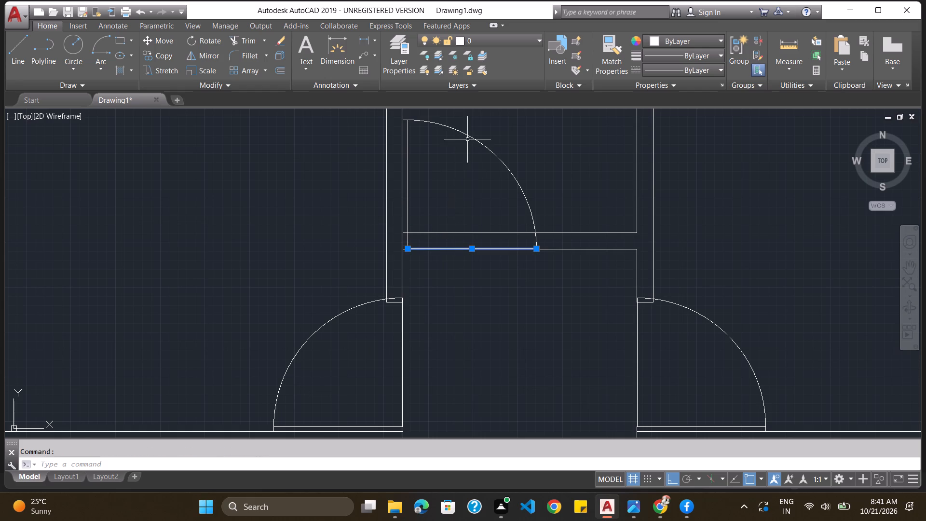
{"action": "left_click", "coordinate": [470, 136]}
{"action": "left_click", "coordinate": [406, 160]}
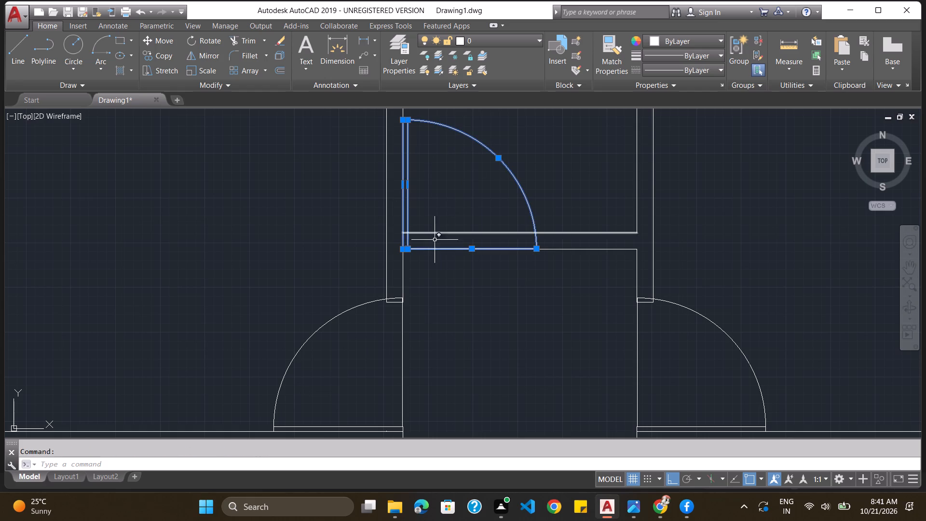
{"action": "scroll", "coordinate": [428, 263], "scroll_direction": "up", "scroll_amount": 2}
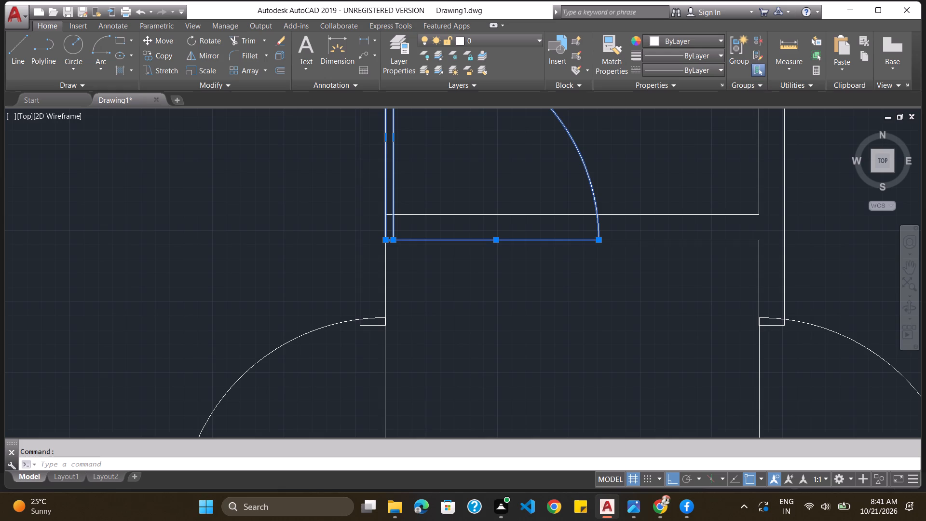
{"action": "type", "text": "sc"}
{"action": "key", "text": "Return"}
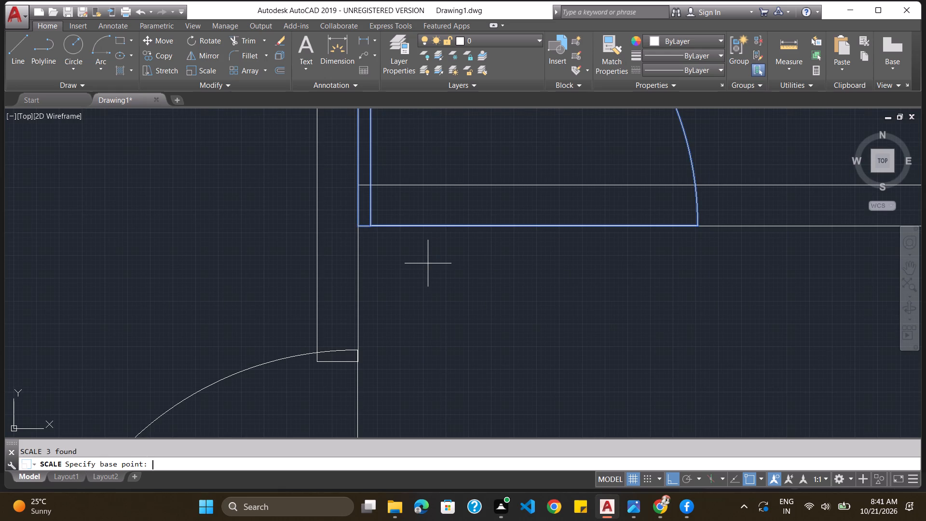
{"action": "left_click", "coordinate": [359, 224]}
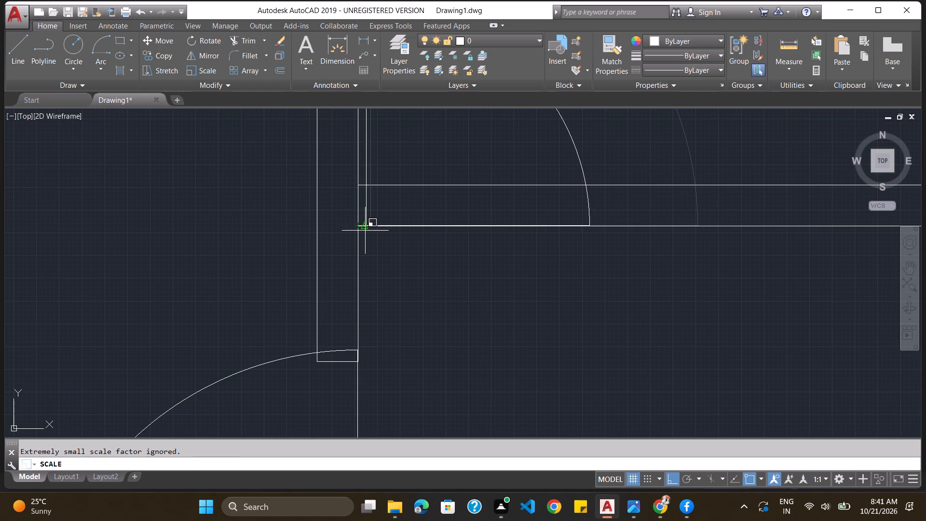
{"action": "left_click", "coordinate": [366, 230]}
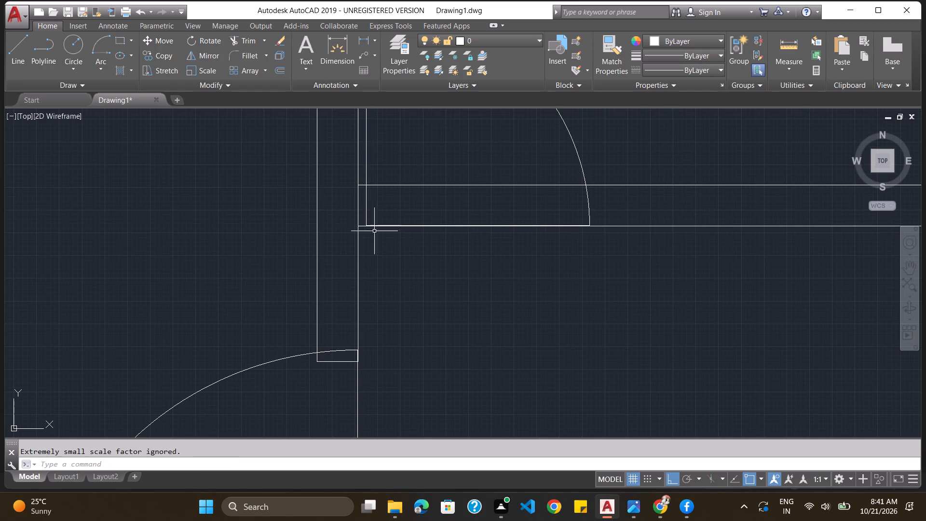
Erase the leftover vertical line with its two end ticks lying outside the plan to the west.
{"action": "scroll", "coordinate": [441, 235], "scroll_direction": "down", "scroll_amount": 5}
{"action": "scroll", "coordinate": [441, 236], "scroll_direction": "up", "scroll_amount": 2}
{"action": "scroll", "coordinate": [441, 236], "scroll_direction": "down", "scroll_amount": 2}
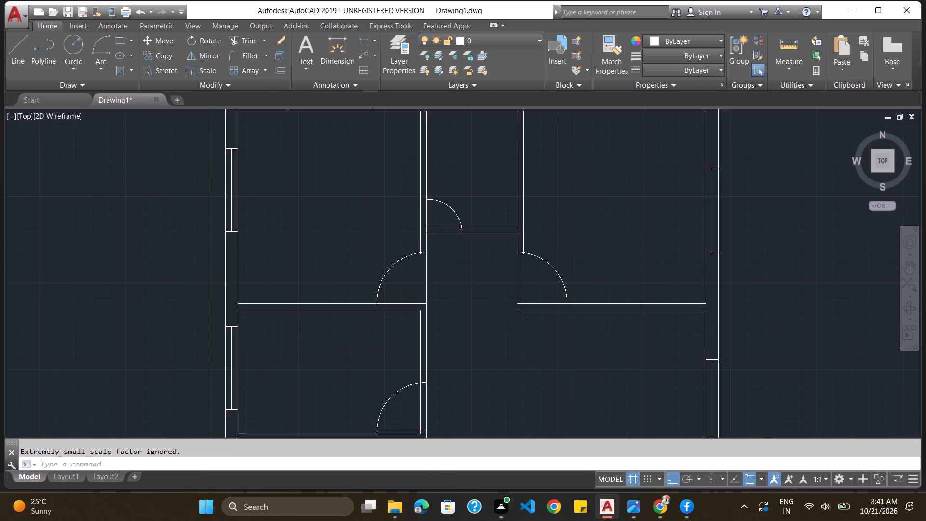
{"action": "scroll", "coordinate": [441, 236], "scroll_direction": "down", "scroll_amount": 2}
{"action": "scroll", "coordinate": [436, 267], "scroll_direction": "up", "scroll_amount": 1}
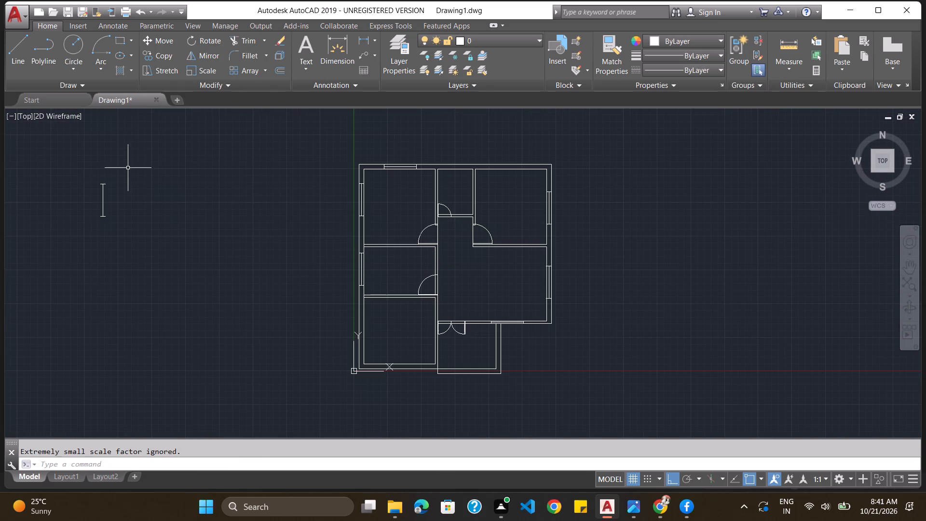
{"action": "left_click_drag", "start_coordinate": [124, 165], "coordinate": [118, 129]}
{"action": "key", "text": "Delete"}
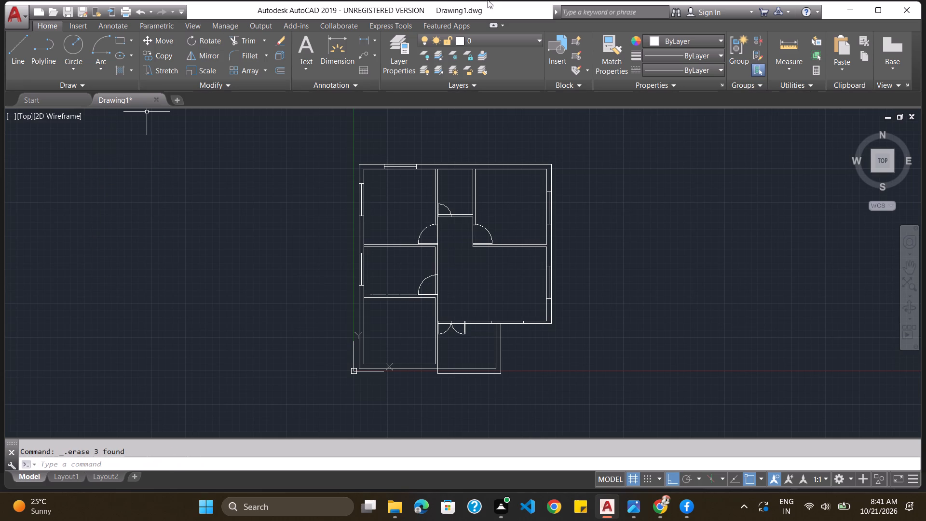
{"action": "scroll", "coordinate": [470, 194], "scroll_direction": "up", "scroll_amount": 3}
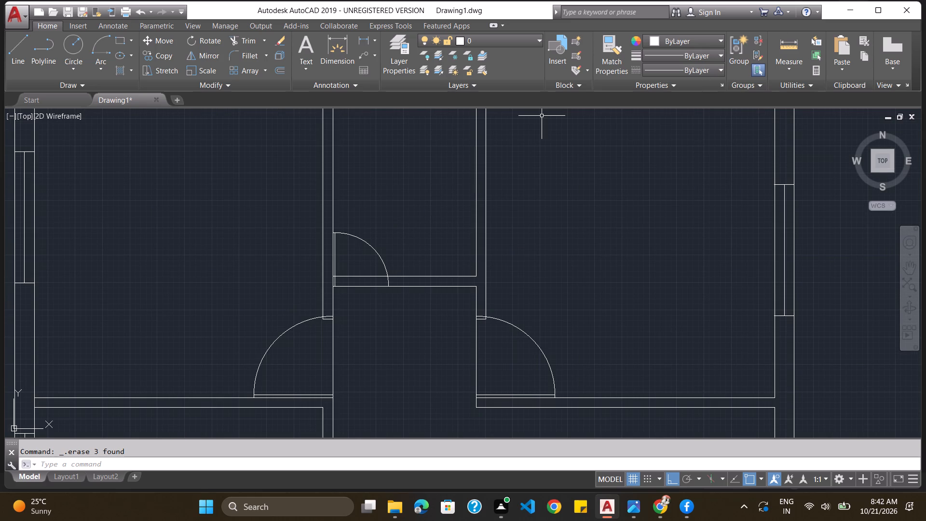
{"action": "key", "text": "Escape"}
Undo the leftover line's erasure and the scaling of the small north room's door.
{"action": "key", "text": "ctrl+z"}
{"action": "key", "text": "ctrl+z"}
{"action": "key", "text": "ctrl+z"}
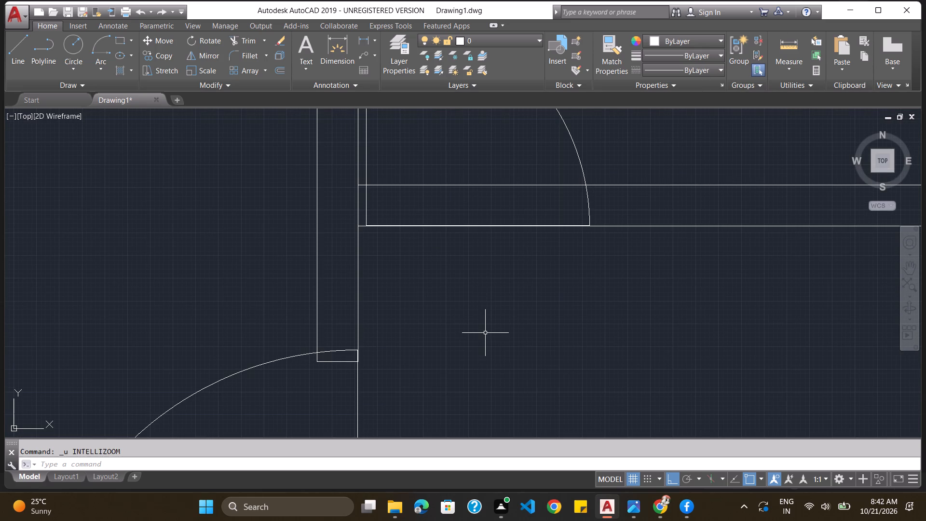
{"action": "key", "text": "ctrl+z"}
Erase the leftover vertical line with its two end ticks lying outside the plan to the west.
{"action": "scroll", "coordinate": [485, 333], "scroll_direction": "down", "scroll_amount": 3, "text": "ctrl"}
{"action": "scroll", "coordinate": [393, 305], "scroll_direction": "down", "scroll_amount": 2}
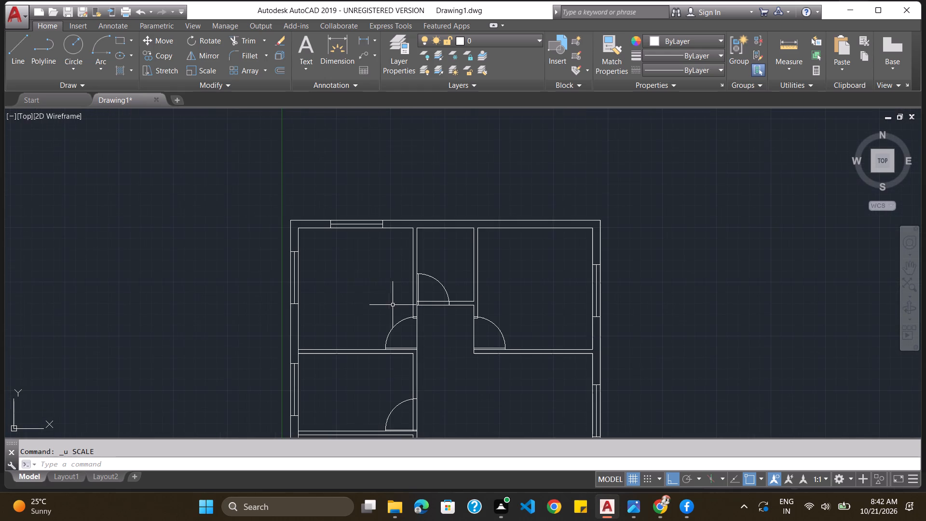
{"action": "scroll", "coordinate": [103, 250], "scroll_direction": "down", "scroll_amount": 4}
{"action": "left_click_drag", "start_coordinate": [62, 231], "coordinate": [111, 223]}
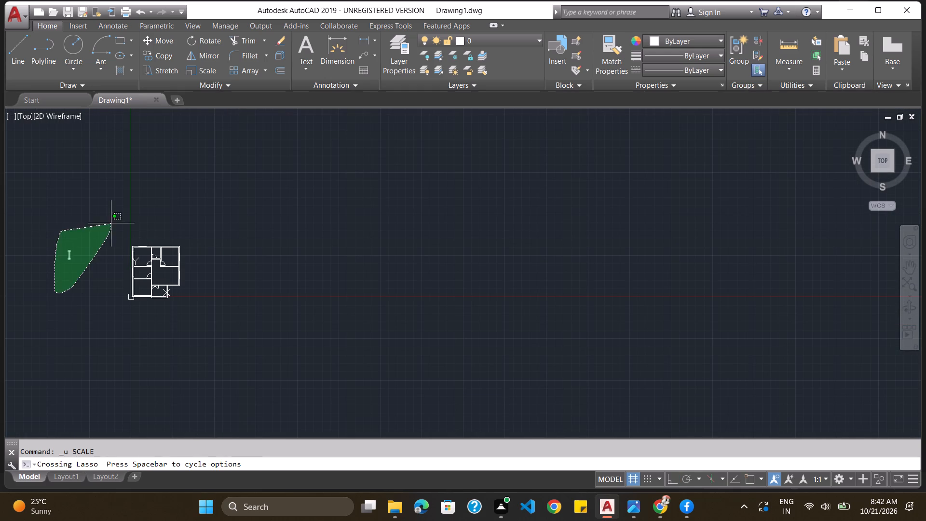
{"action": "left_click_drag", "start_coordinate": [111, 223], "coordinate": [46, 240]}
{"action": "key", "text": "Delete"}
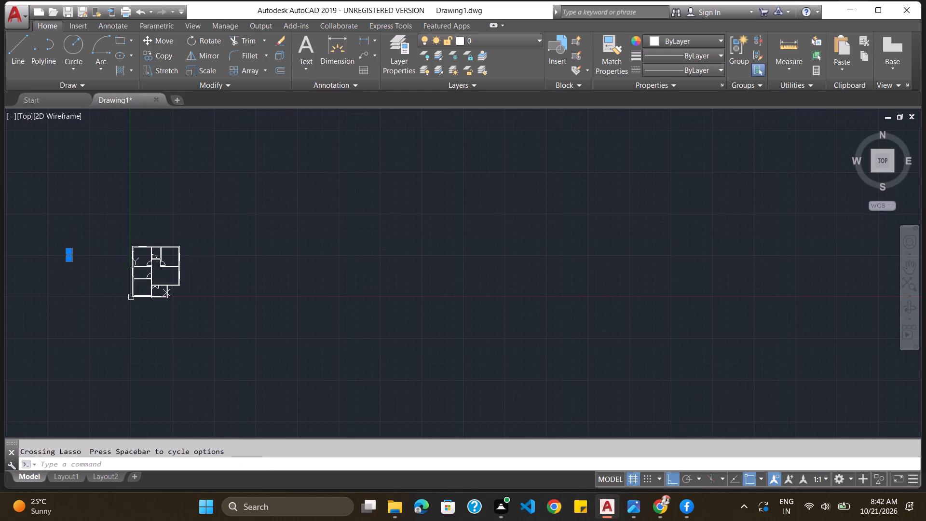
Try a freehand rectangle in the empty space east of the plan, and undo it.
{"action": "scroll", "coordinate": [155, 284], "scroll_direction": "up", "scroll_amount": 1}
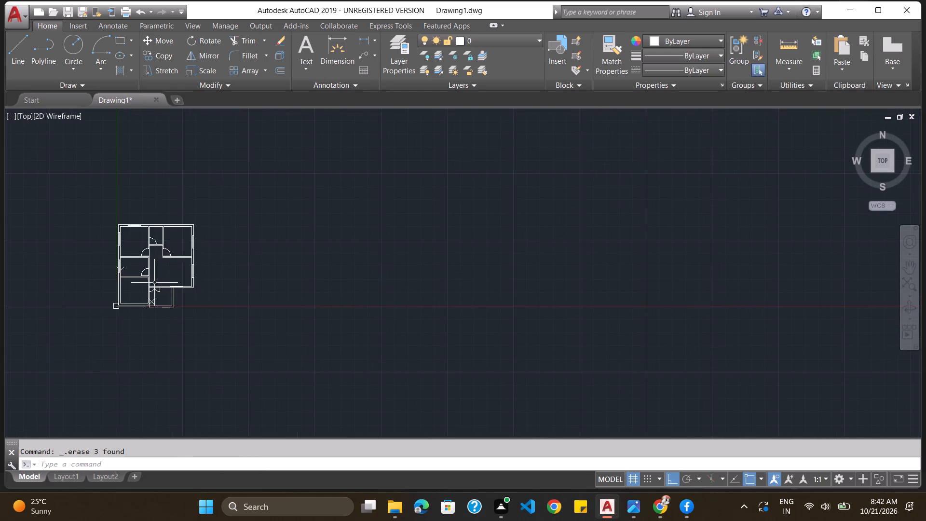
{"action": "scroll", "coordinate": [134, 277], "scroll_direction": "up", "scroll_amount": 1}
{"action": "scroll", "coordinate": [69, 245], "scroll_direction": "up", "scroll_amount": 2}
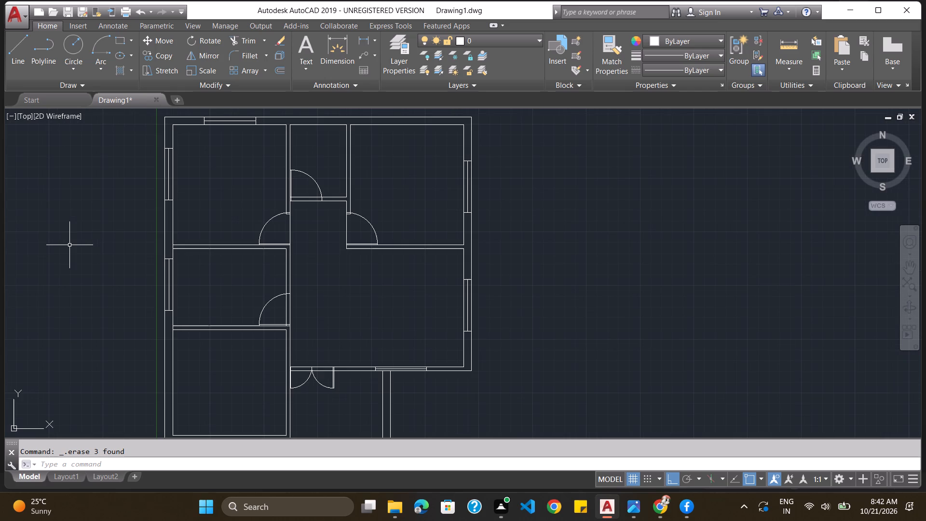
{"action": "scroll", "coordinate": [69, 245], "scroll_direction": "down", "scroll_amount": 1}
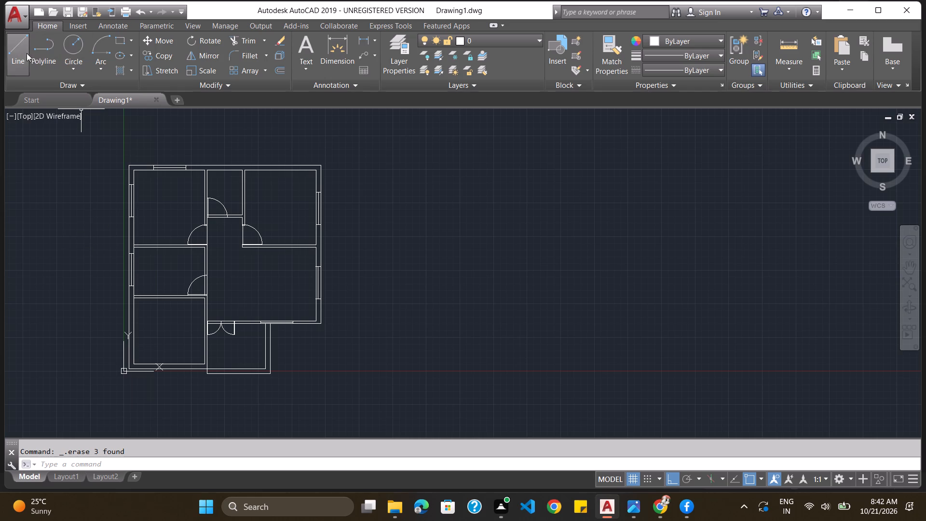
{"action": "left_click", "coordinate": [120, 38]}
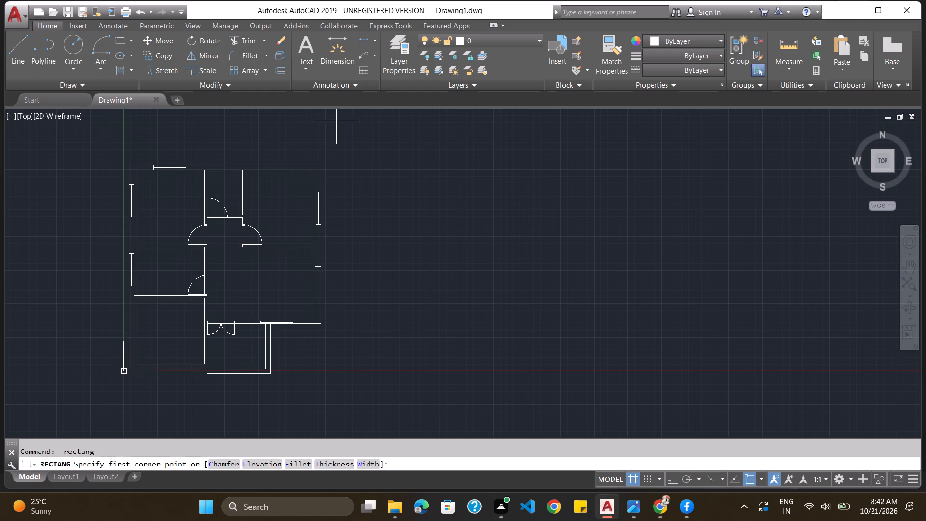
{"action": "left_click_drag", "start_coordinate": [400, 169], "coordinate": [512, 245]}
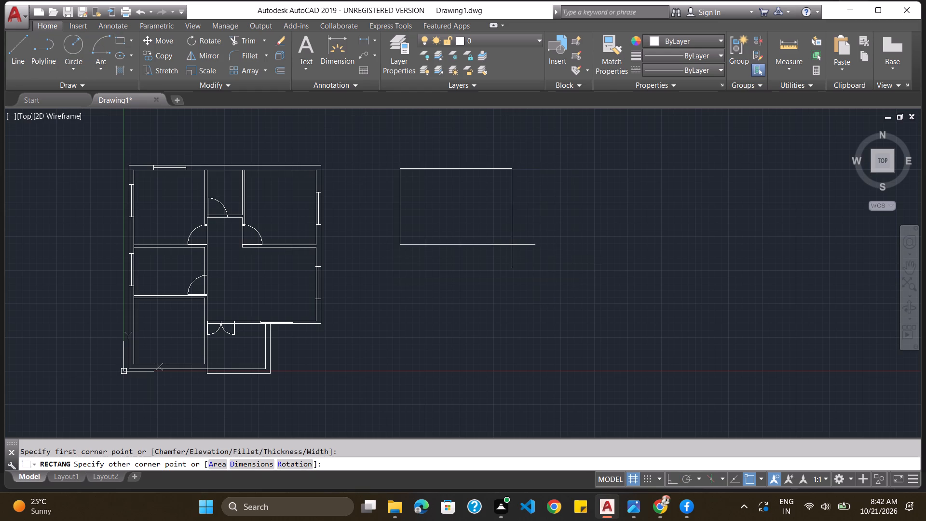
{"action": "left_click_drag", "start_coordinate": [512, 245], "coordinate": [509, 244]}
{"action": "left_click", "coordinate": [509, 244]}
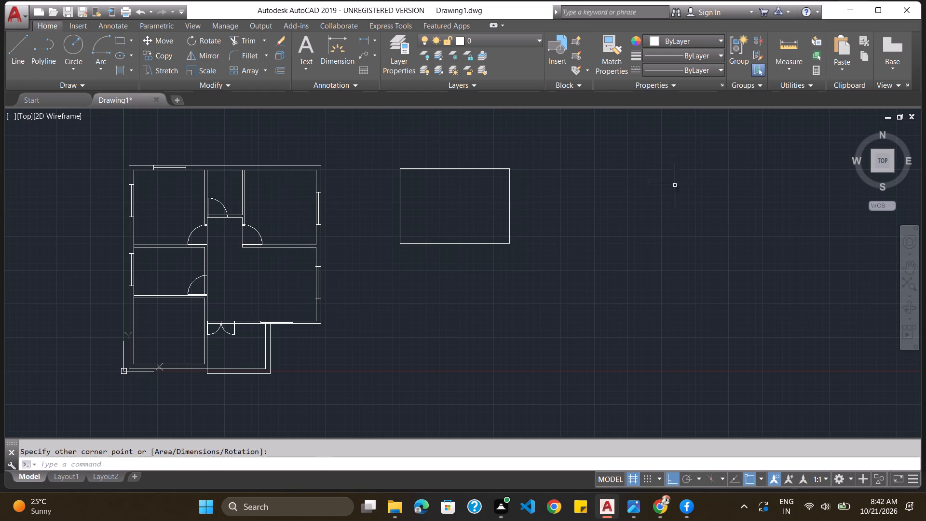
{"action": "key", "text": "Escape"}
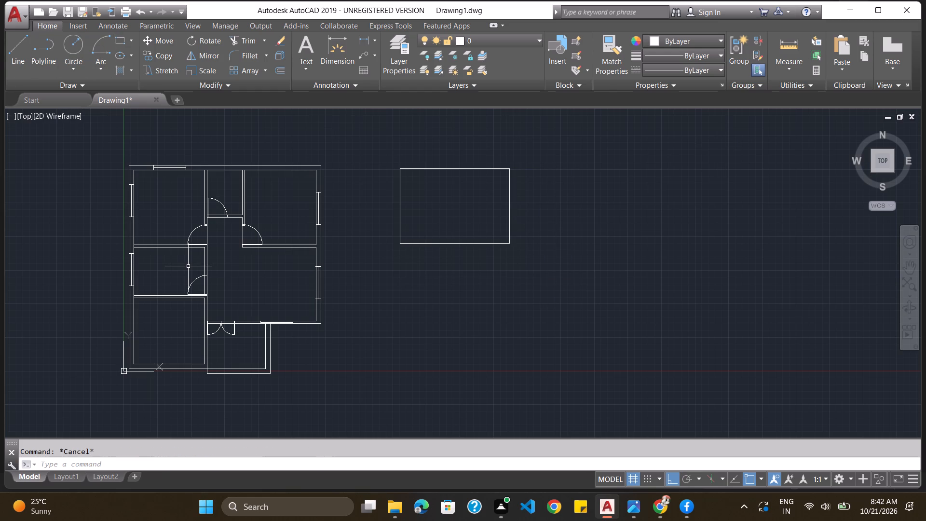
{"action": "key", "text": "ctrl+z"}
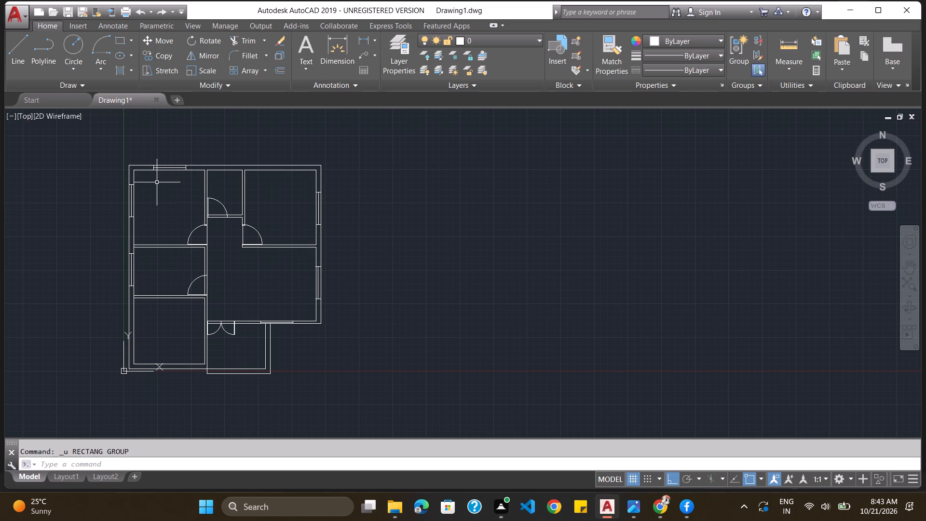
With object snap off, draw a freehand furniture rectangle about 5'-2" high in the northwest room, near its east wall.
{"action": "left_click_drag", "start_coordinate": [157, 182], "coordinate": [168, 190]}
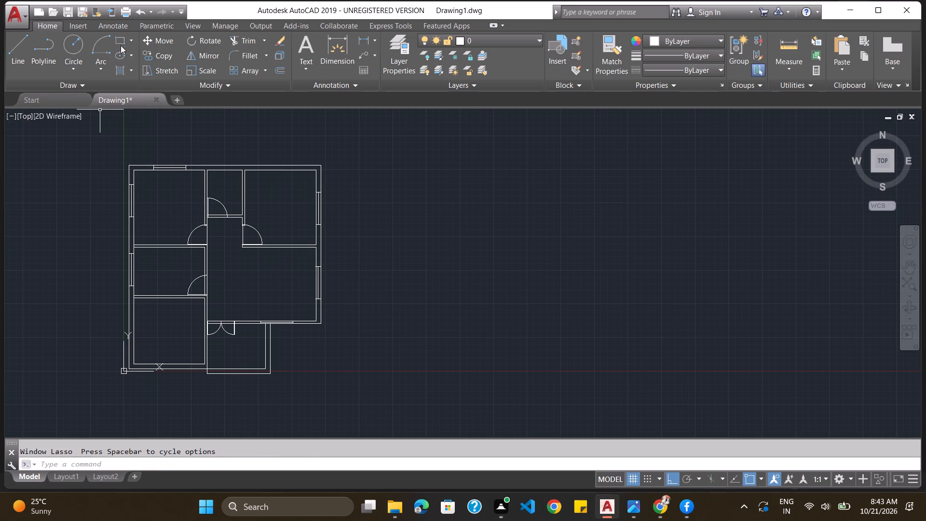
{"action": "left_click", "coordinate": [118, 41]}
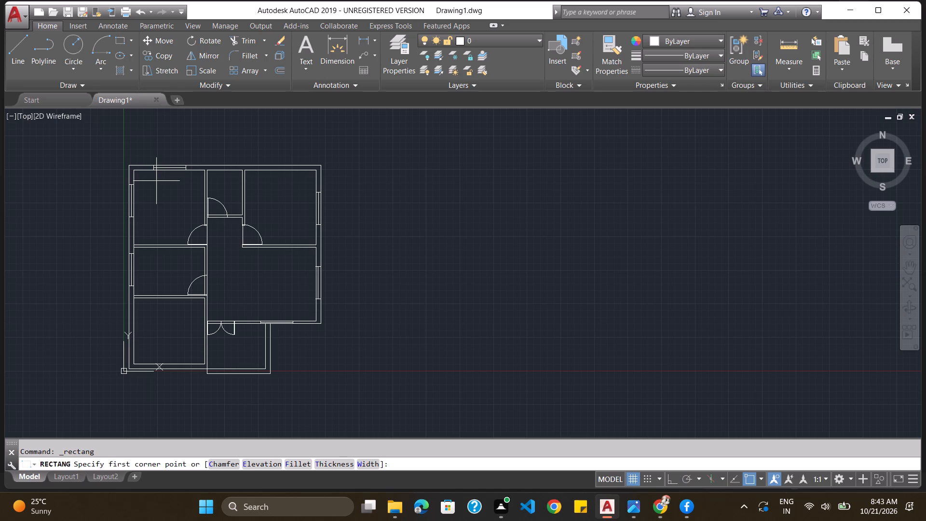
{"action": "left_click_drag", "start_coordinate": [155, 181], "coordinate": [180, 191]}
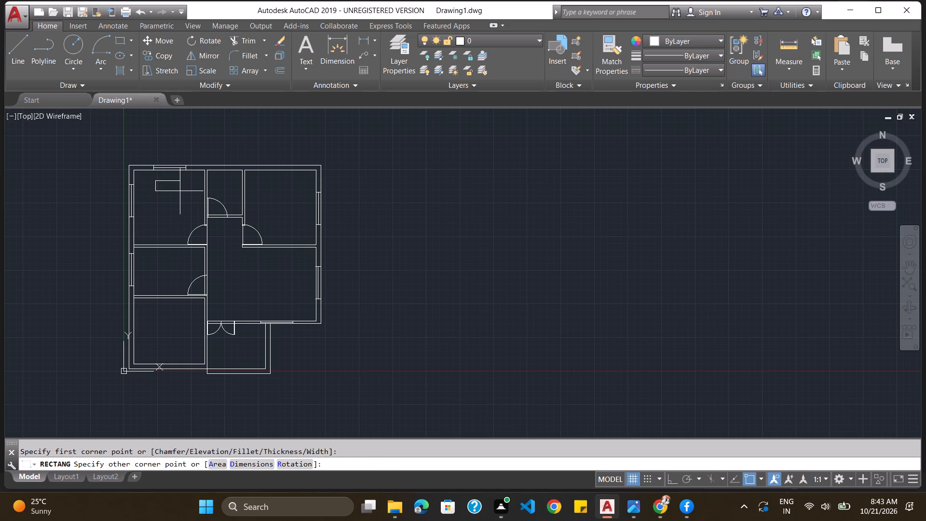
{"action": "left_click_drag", "start_coordinate": [180, 191], "coordinate": [200, 215]}
{"action": "left_click_drag", "start_coordinate": [200, 215], "coordinate": [201, 218]}
{"action": "left_click_drag", "start_coordinate": [201, 218], "coordinate": [200, 218]}
{"action": "left_click", "coordinate": [753, 479]}
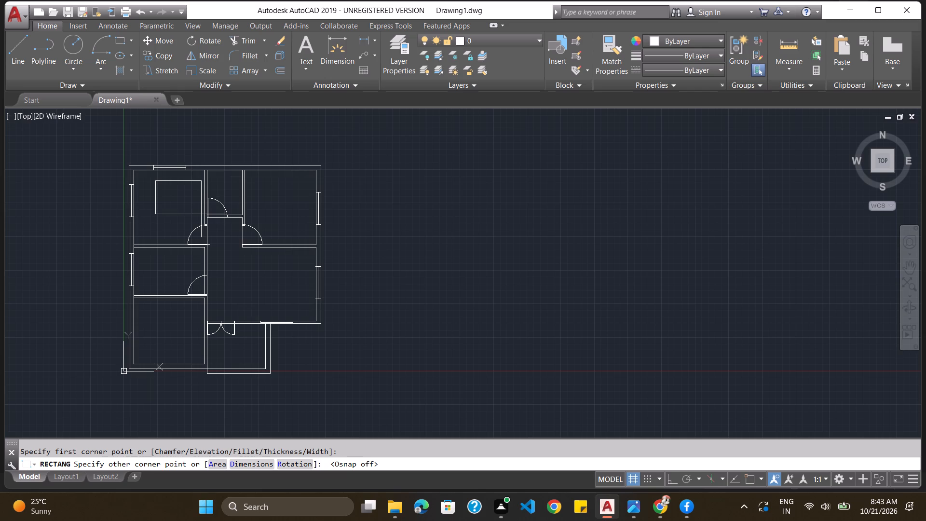
{"action": "left_click", "coordinate": [201, 214]}
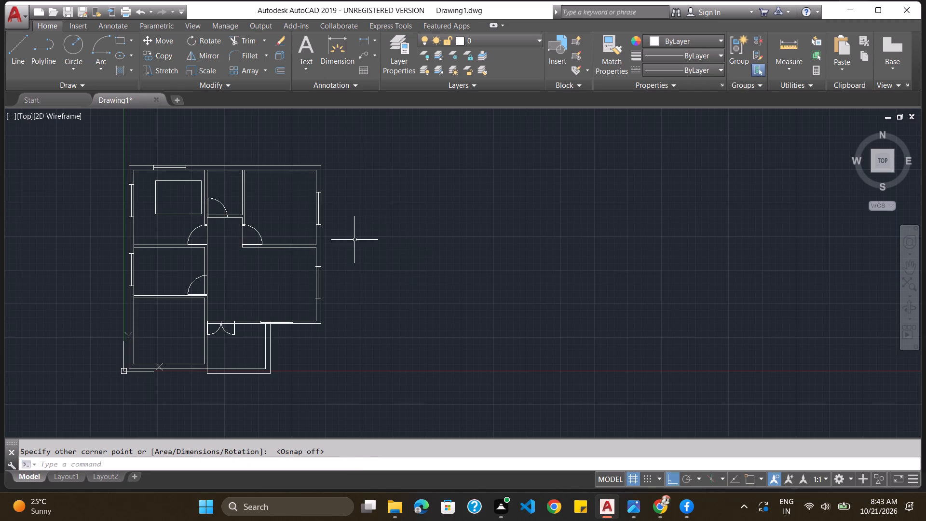
Draw a vertical line about 5'-2" long across the furniture rectangle, about 1'-9" in from its east edge.
{"action": "left_click", "coordinate": [14, 61]}
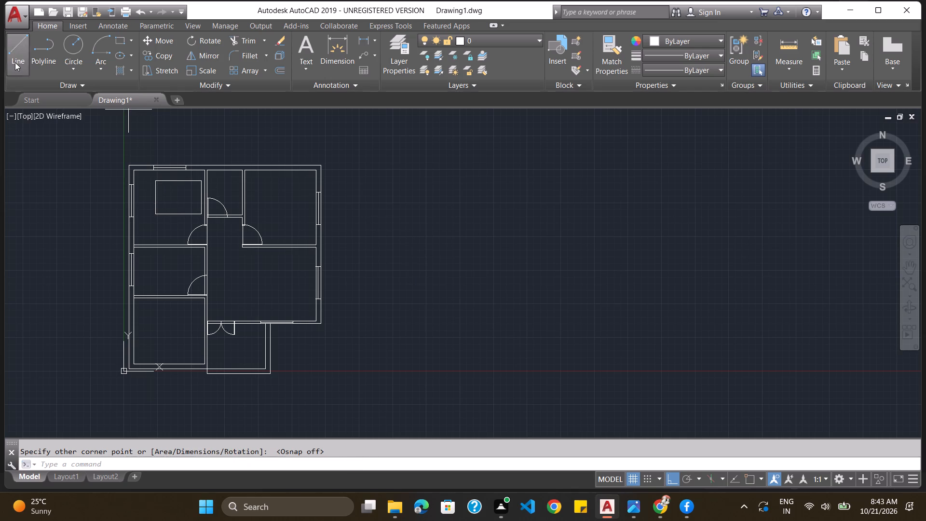
{"action": "scroll", "coordinate": [178, 173], "scroll_direction": "up", "scroll_amount": 2}
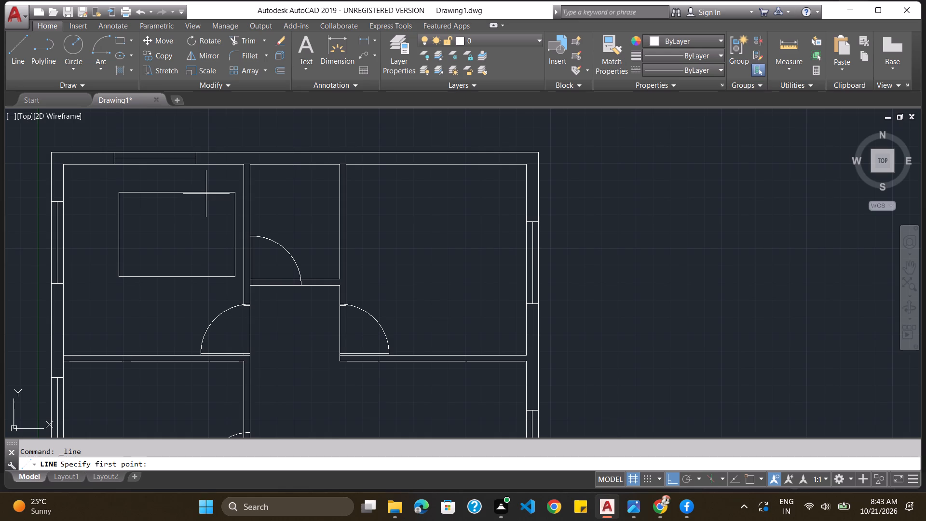
{"action": "left_click", "coordinate": [206, 192]}
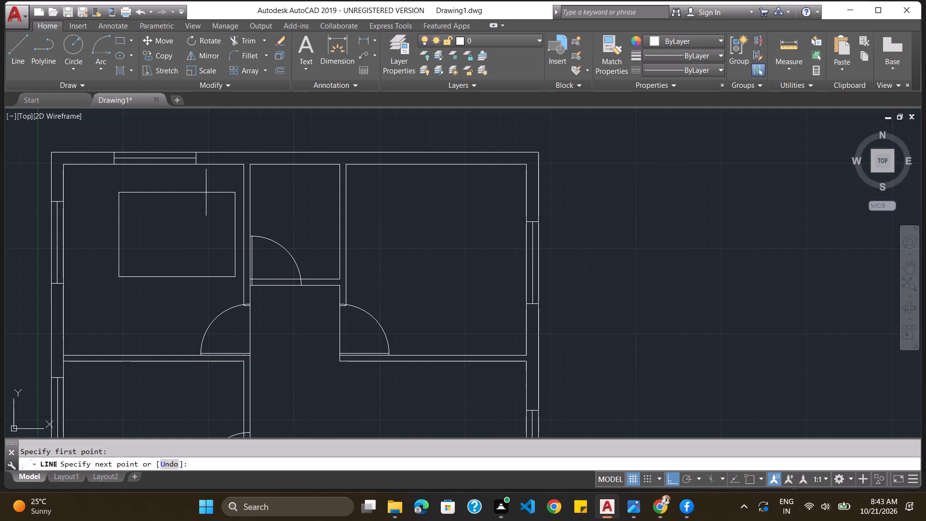
{"action": "left_click", "coordinate": [197, 277]}
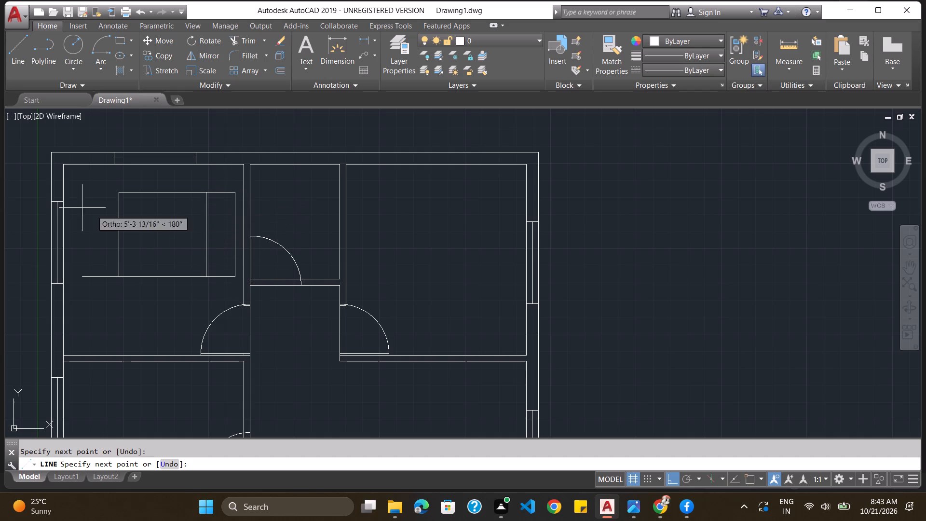
{"action": "key", "text": "Escape"}
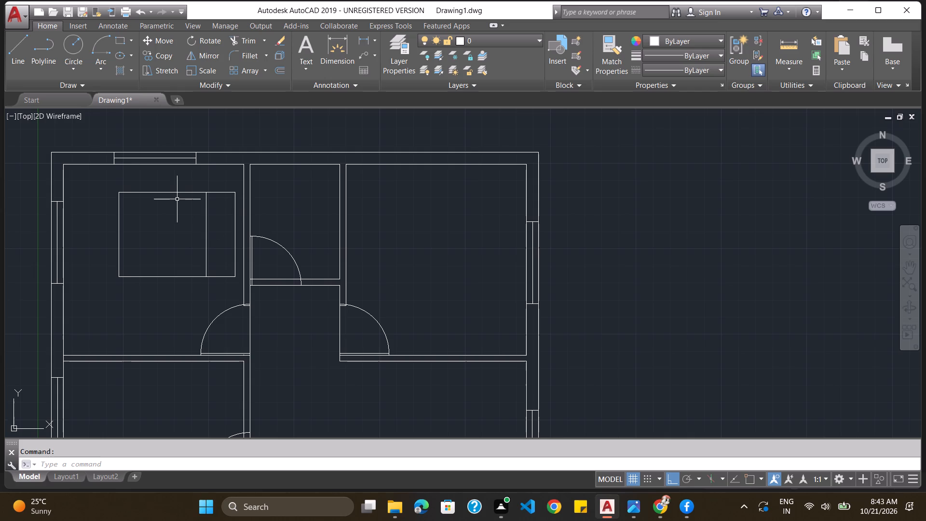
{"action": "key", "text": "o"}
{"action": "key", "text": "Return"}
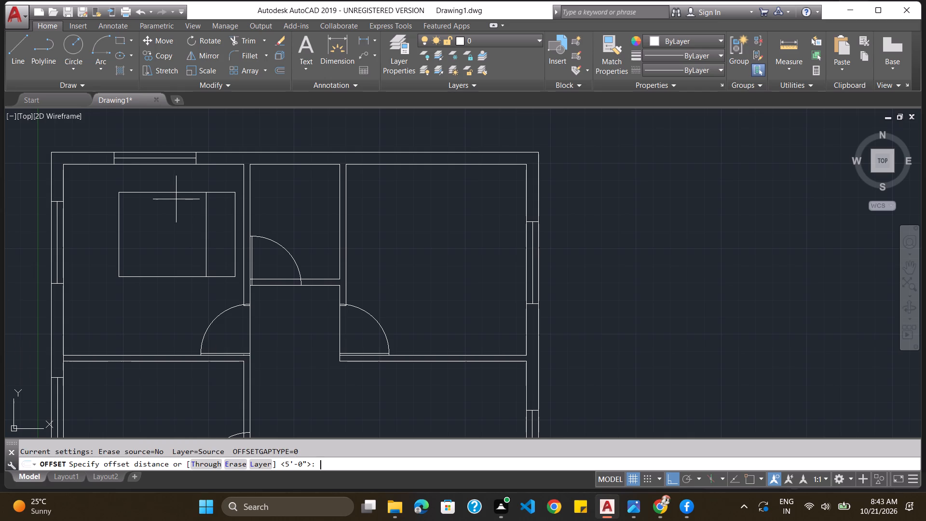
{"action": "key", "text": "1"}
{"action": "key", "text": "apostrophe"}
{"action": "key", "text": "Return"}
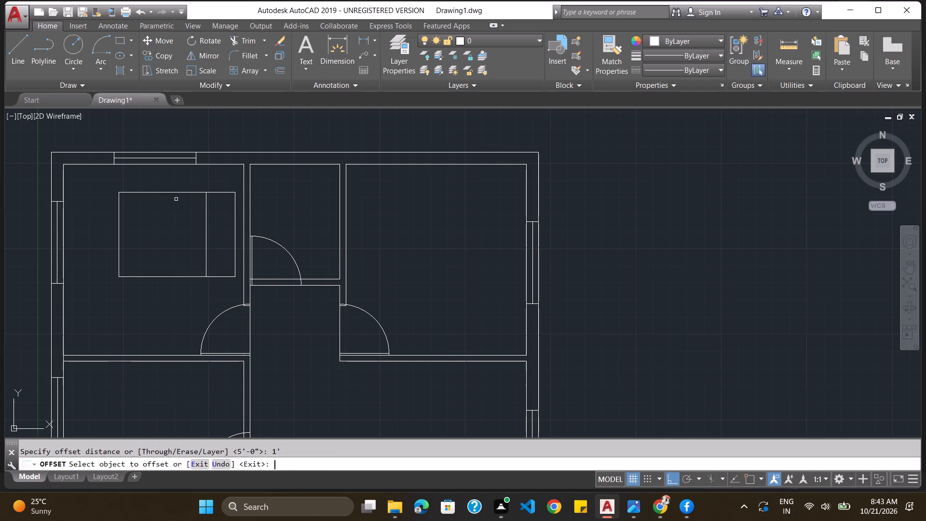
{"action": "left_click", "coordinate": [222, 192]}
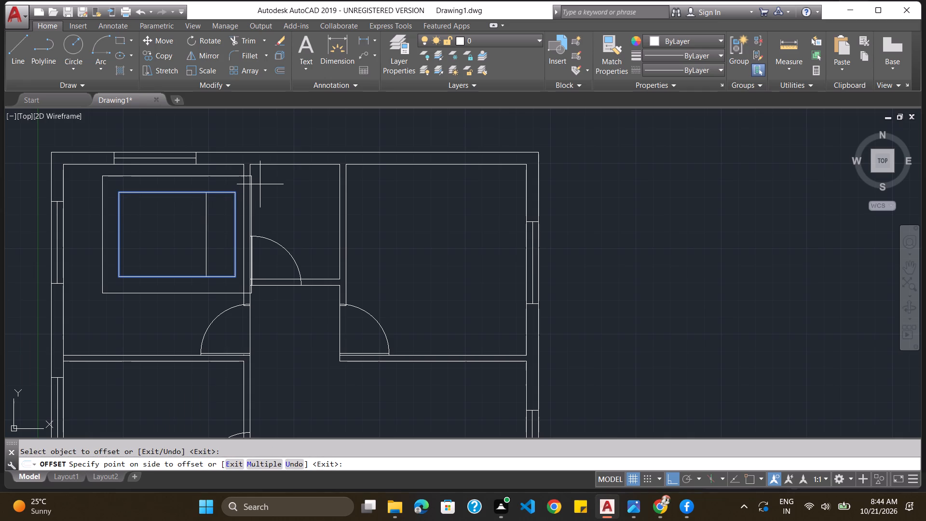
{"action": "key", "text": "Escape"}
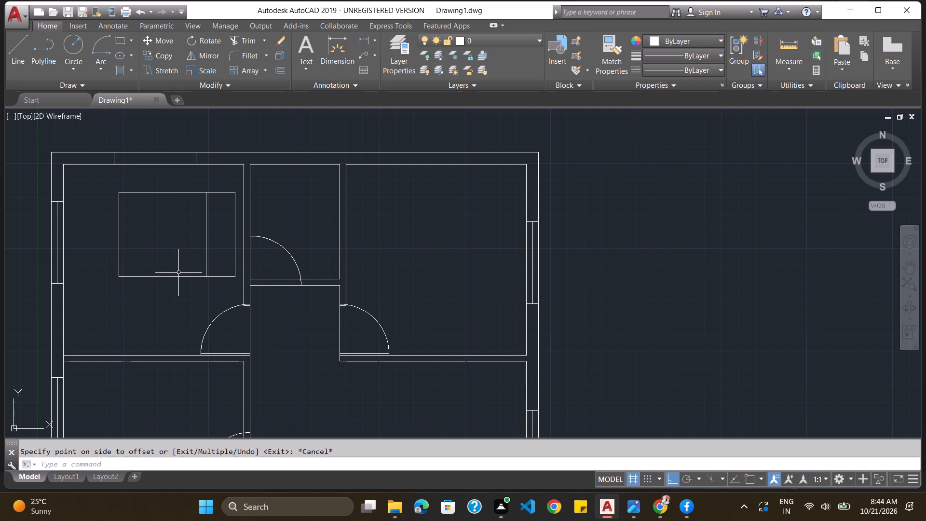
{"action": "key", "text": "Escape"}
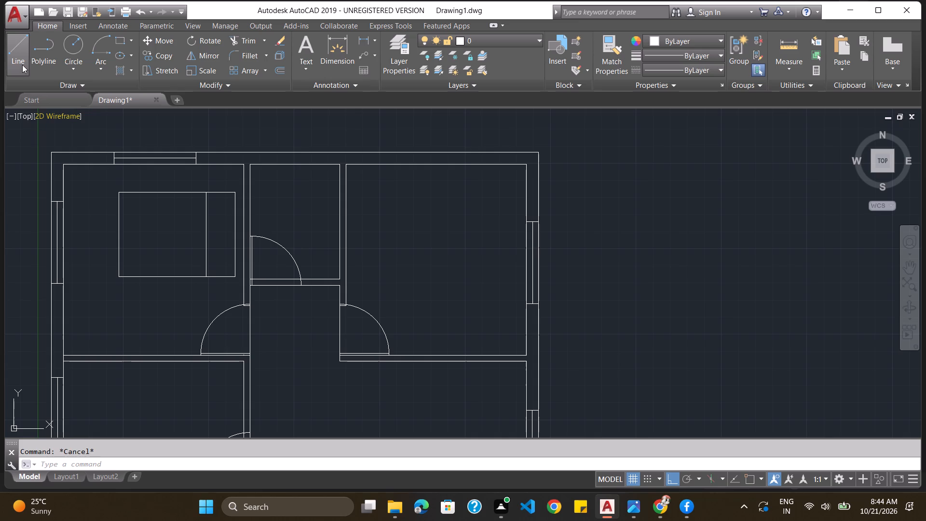
Draw a horizontal line about 1'-9" long from the inner vertical line to the rectangle's east edge, one-third down its height.
{"action": "left_click", "coordinate": [22, 65]}
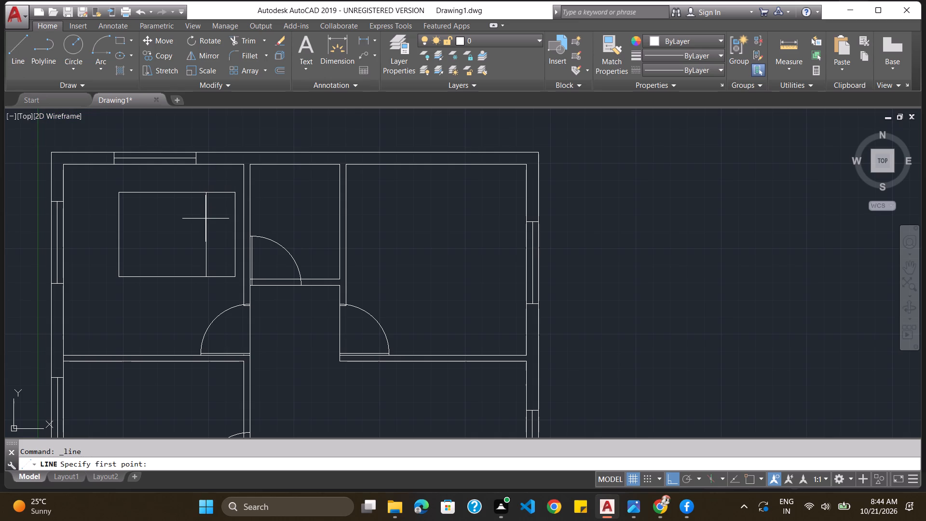
{"action": "left_click", "coordinate": [206, 220]}
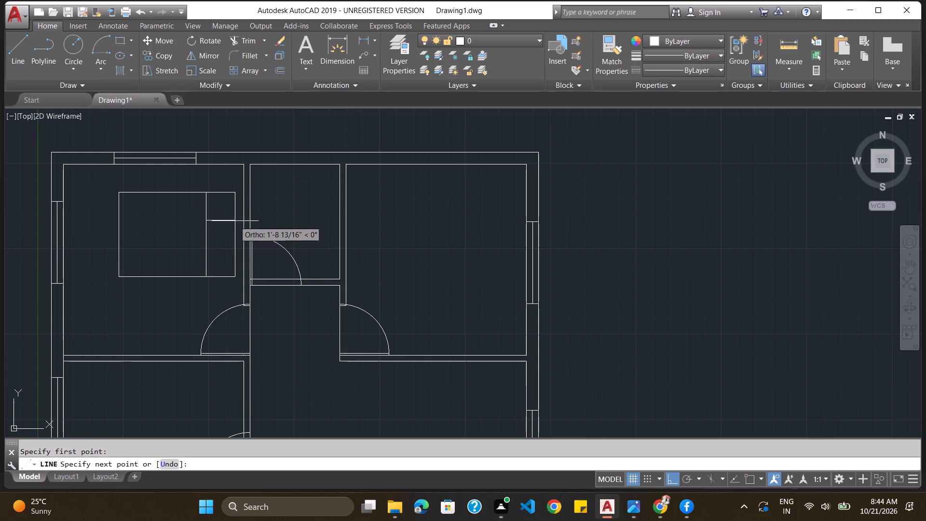
{"action": "left_click", "coordinate": [235, 221]}
{"action": "key", "text": "Escape"}
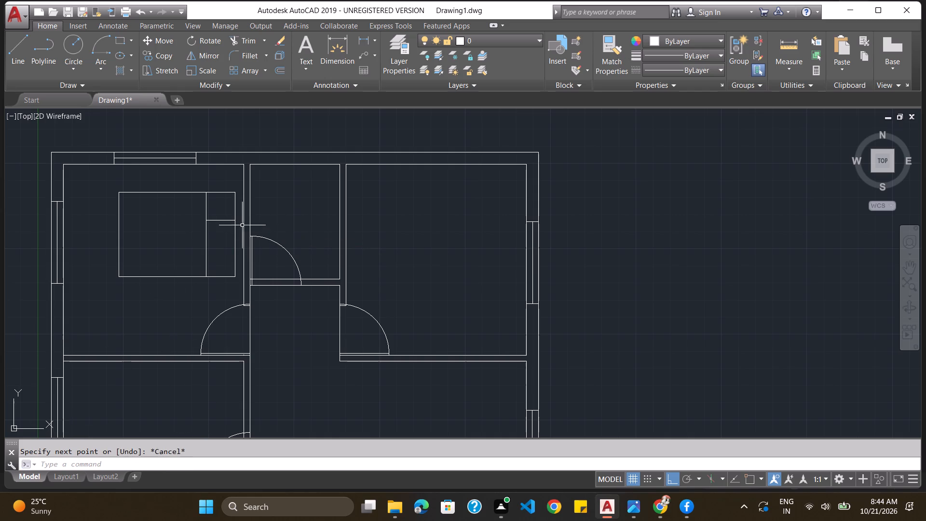
Offset the short horizontal line in the furniture rectangle's east strip by 1' southward, making three successive copies spaced 1' apart.
{"action": "left_click", "coordinate": [226, 220]}
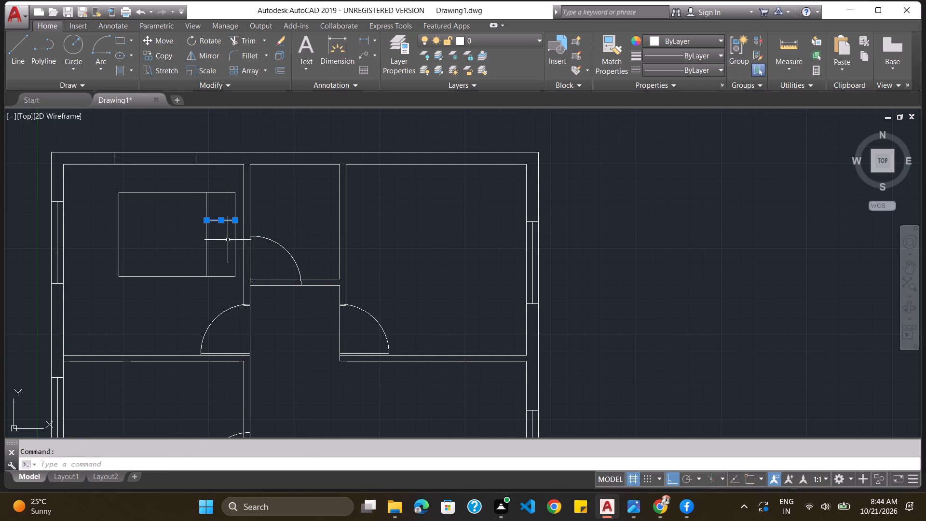
{"action": "key", "text": "o"}
{"action": "key", "text": "Return"}
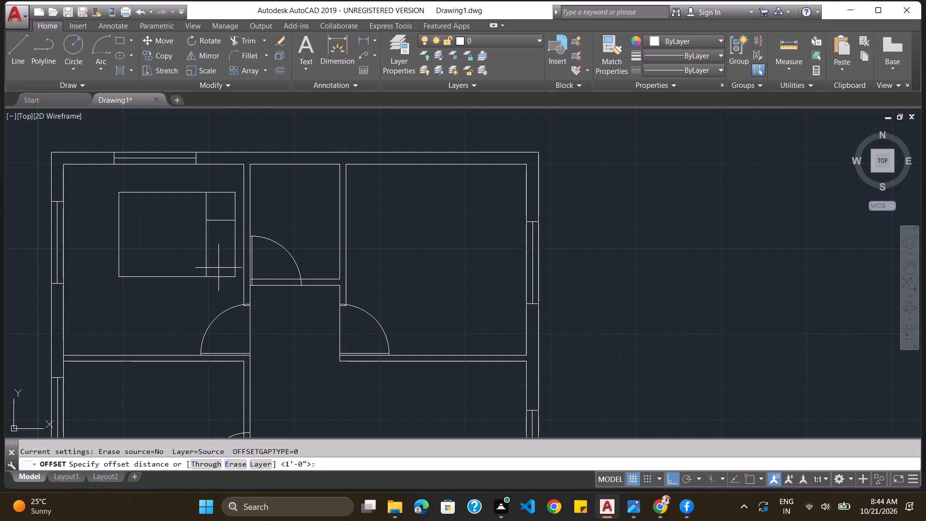
{"action": "type", "text": "1'"}
{"action": "key", "text": "Return"}
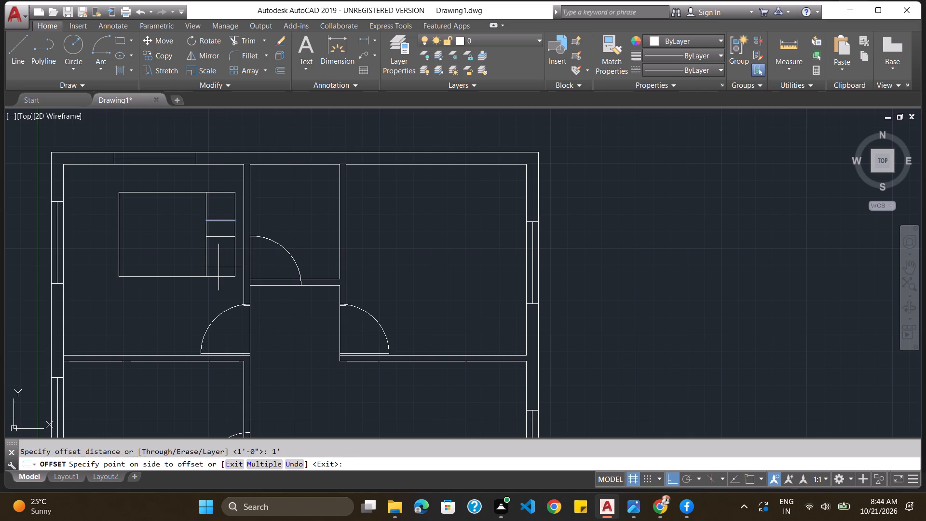
{"action": "left_click", "coordinate": [218, 267]}
{"action": "left_click", "coordinate": [219, 236]}
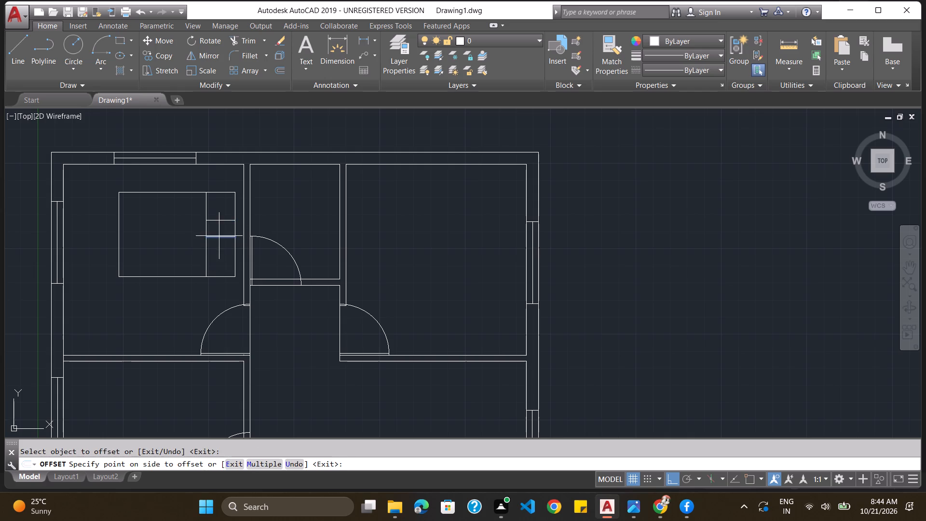
{"action": "left_click", "coordinate": [219, 255]}
{"action": "left_click", "coordinate": [221, 254]}
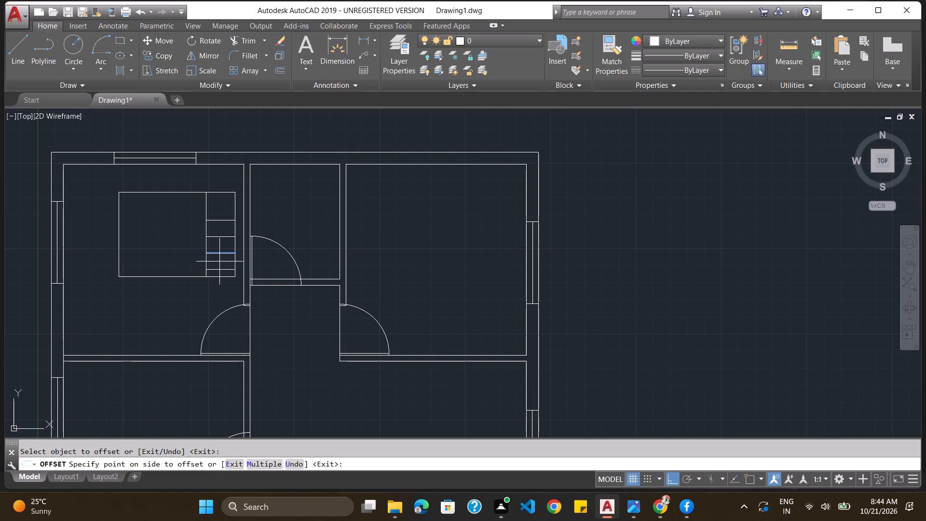
{"action": "left_click", "coordinate": [219, 263]}
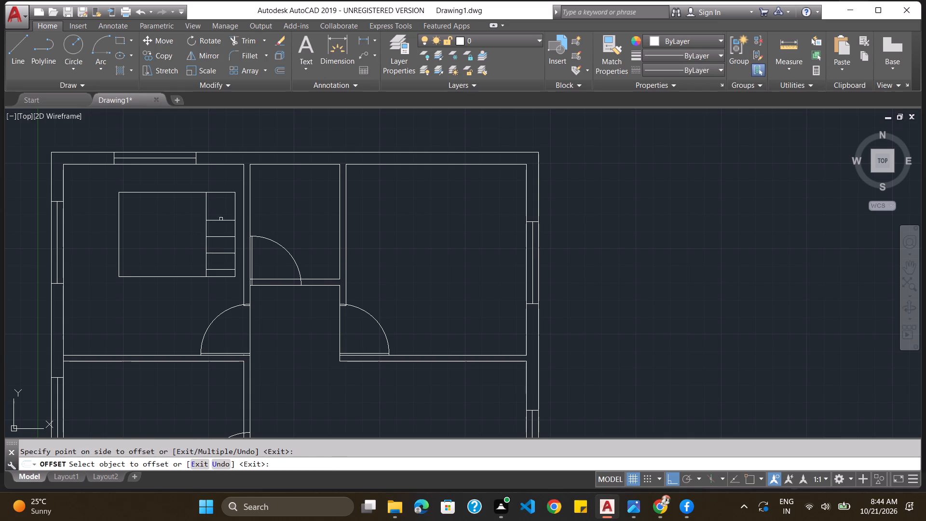
Offset the original short horizontal line 1' northward within the furniture rectangle's east strip.
{"action": "left_click", "coordinate": [219, 221]}
{"action": "left_click", "coordinate": [222, 206]}
{"action": "scroll", "coordinate": [283, 218], "scroll_direction": "down", "scroll_amount": 2}
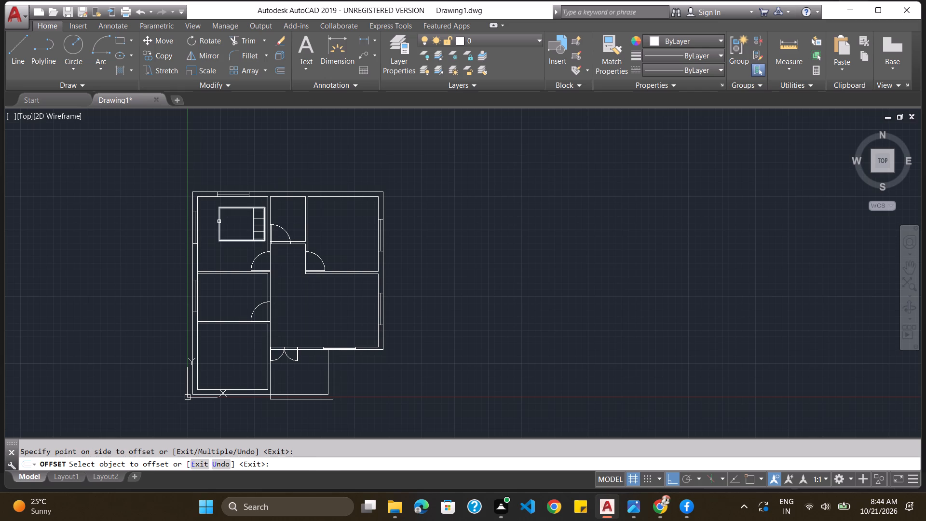
{"action": "left_click", "coordinate": [219, 222]}
{"action": "key", "text": "Escape"}
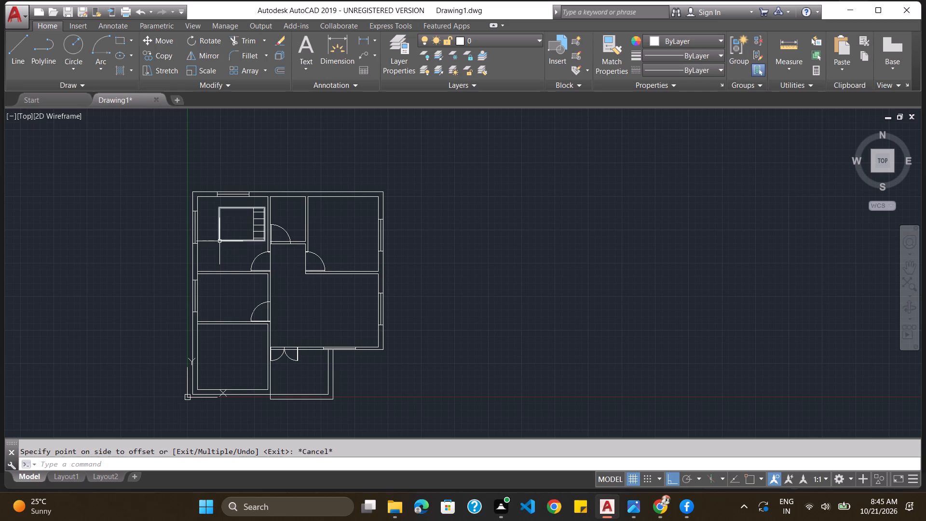
{"action": "key", "text": "Escape"}
Copy the whole furniture piece, rectangle and all inner lines, from the northwest room and paste it into the northeast room.
{"action": "left_click", "coordinate": [222, 241]}
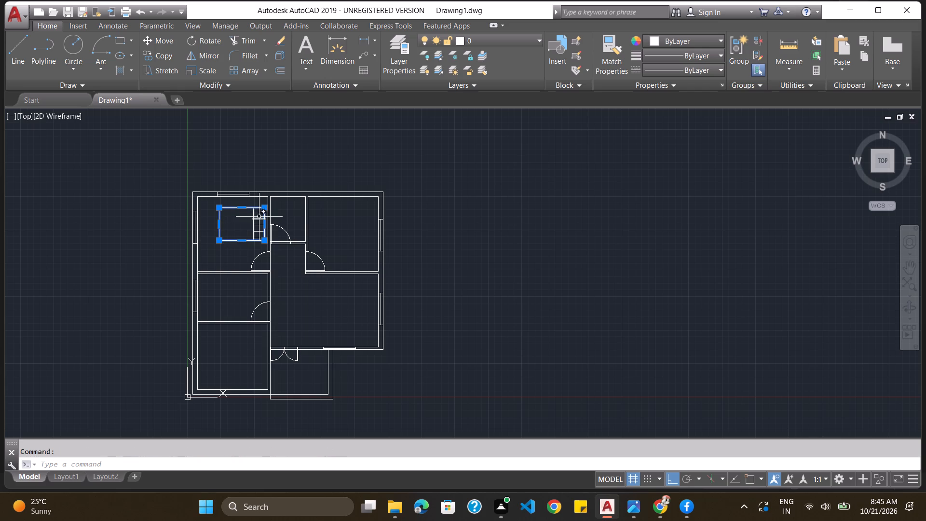
{"action": "left_click", "coordinate": [259, 213]}
{"action": "left_click", "coordinate": [258, 219]}
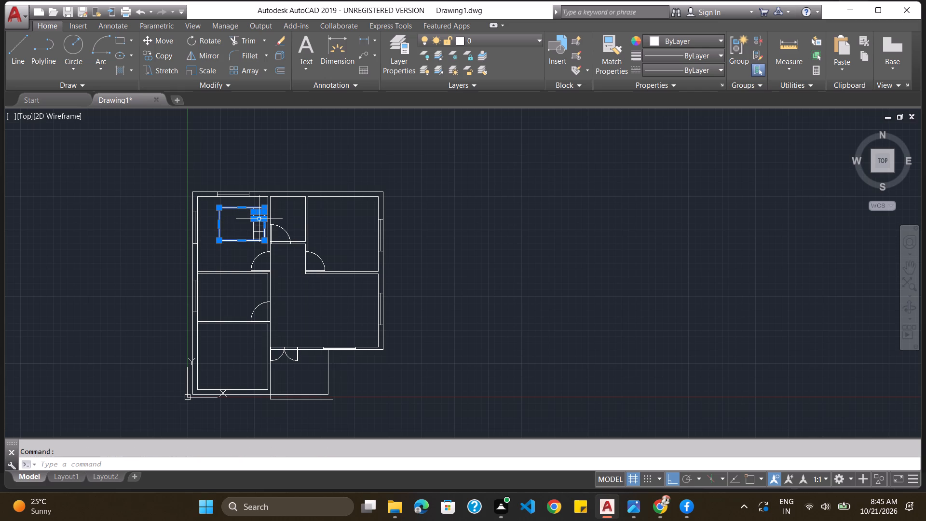
{"action": "left_click", "coordinate": [257, 224]}
{"action": "left_click", "coordinate": [258, 230]}
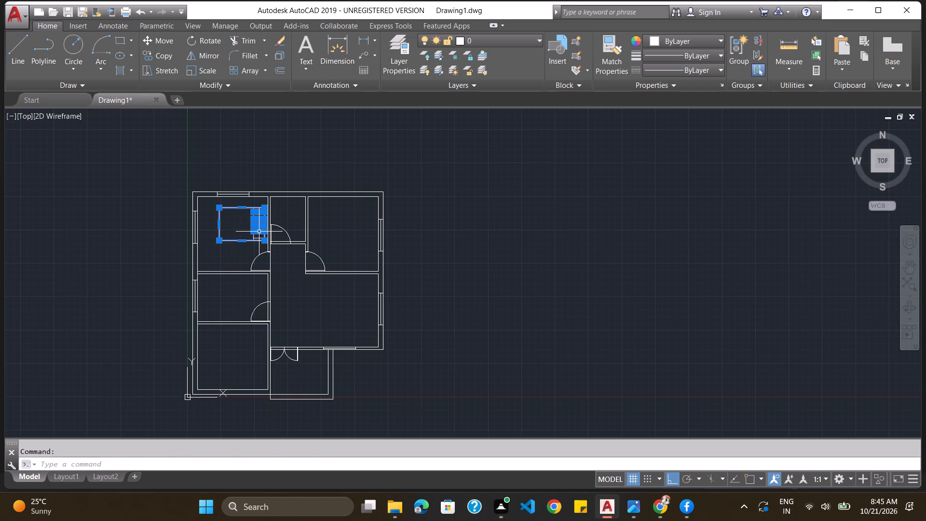
{"action": "left_click", "coordinate": [259, 237]}
{"action": "scroll", "coordinate": [259, 238], "scroll_direction": "up", "scroll_amount": 6}
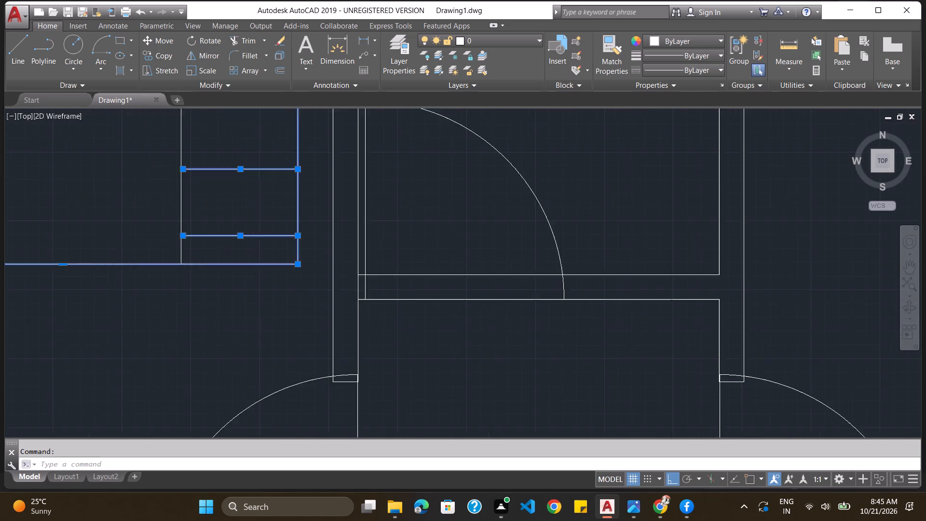
{"action": "left_click", "coordinate": [134, 201]}
{"action": "scroll", "coordinate": [134, 201], "scroll_direction": "down", "scroll_amount": 3}
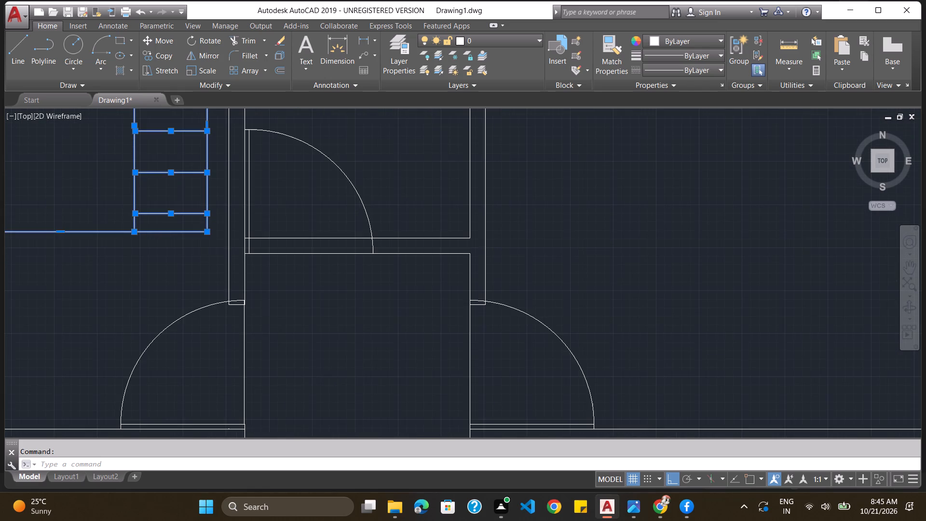
{"action": "scroll", "coordinate": [134, 201], "scroll_direction": "down", "scroll_amount": 2}
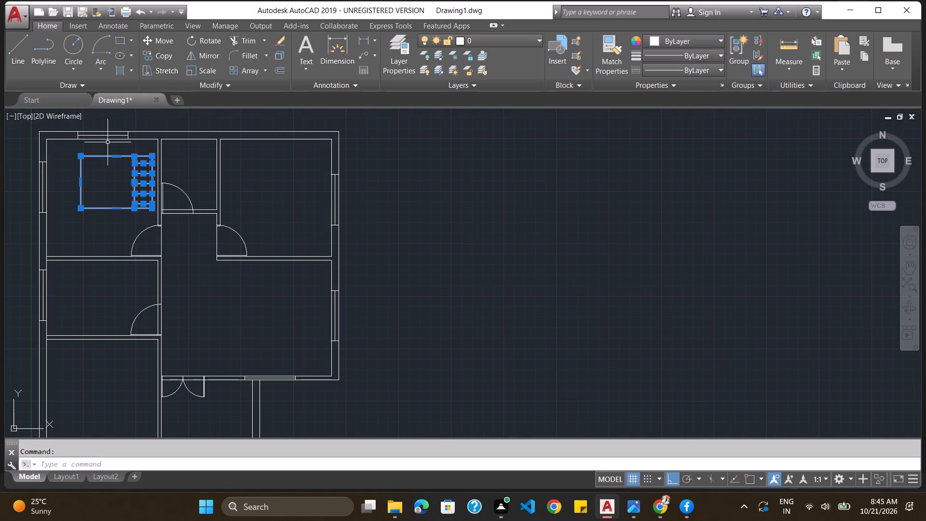
{"action": "key", "text": "ctrl+c"}
{"action": "key", "text": "ctrl+v"}
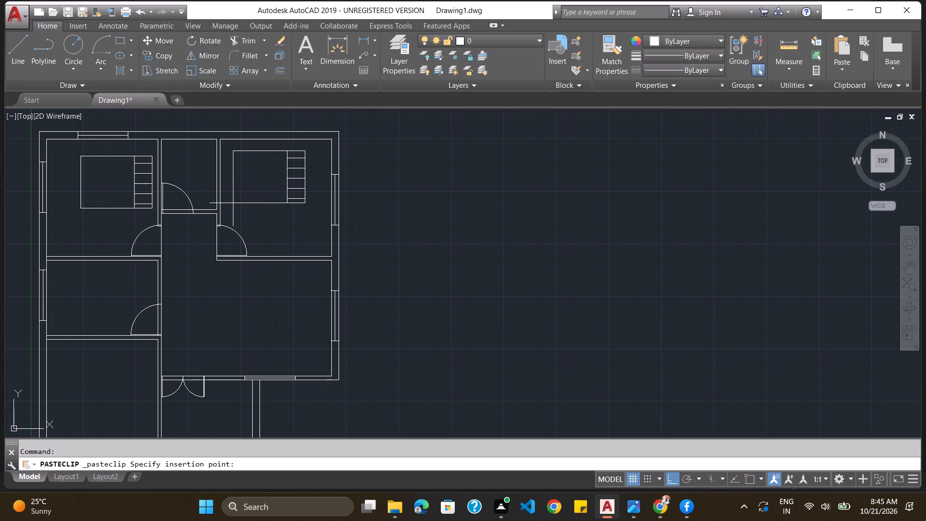
{"action": "left_click", "coordinate": [233, 203]}
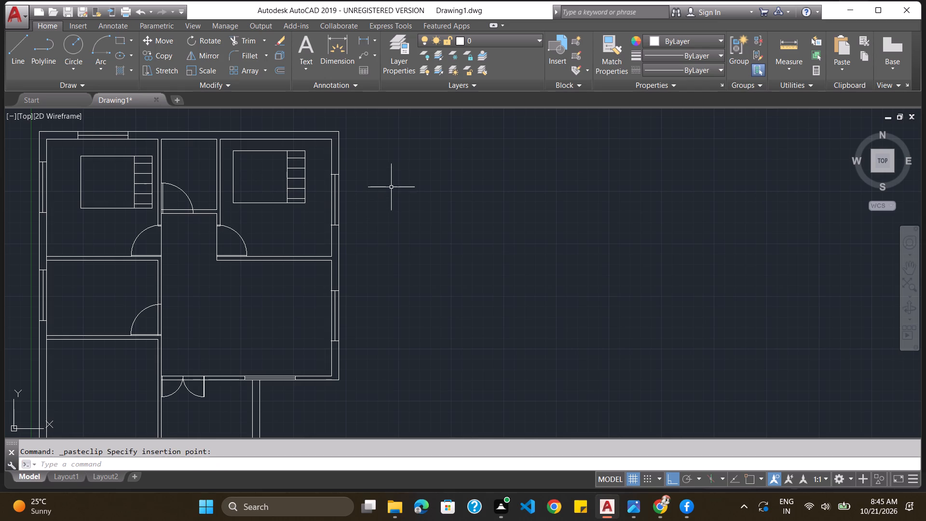
Rotate the pasted furniture piece in the northeast room 180° about its southeast corner.
{"action": "type", "text": "ro"}
{"action": "key", "text": "Return"}
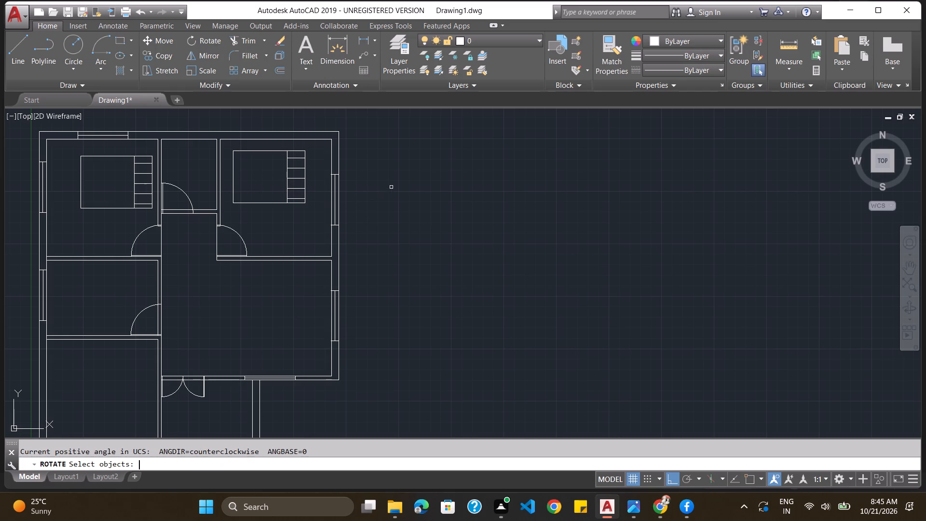
{"action": "left_click_drag", "start_coordinate": [312, 145], "coordinate": [289, 146]}
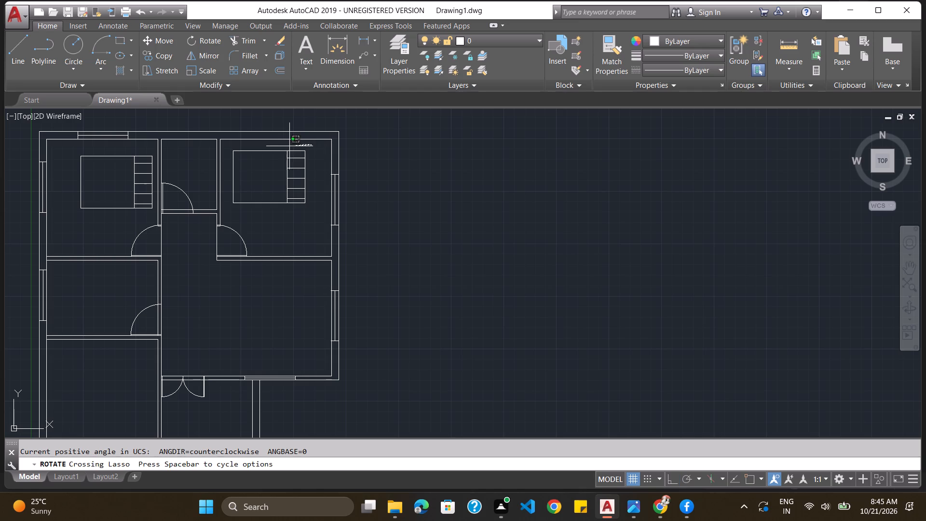
{"action": "left_click_drag", "start_coordinate": [289, 146], "coordinate": [223, 155]}
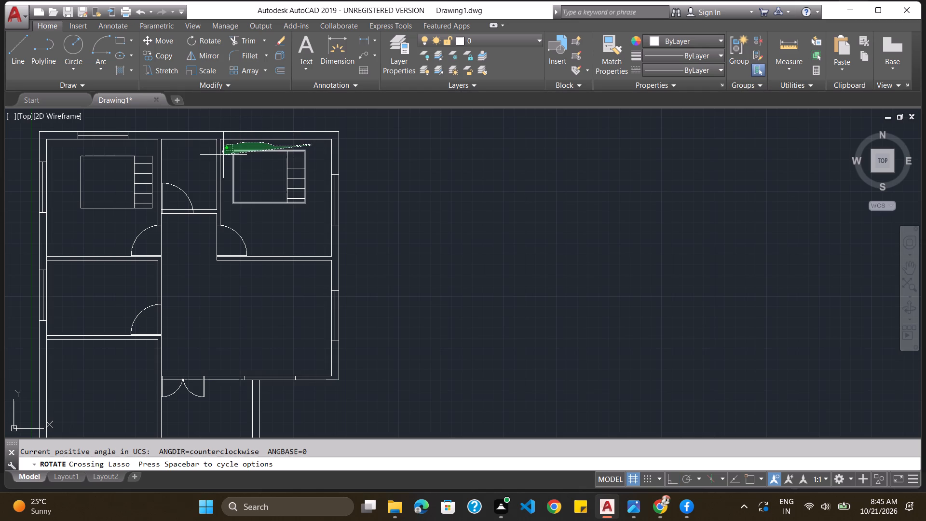
{"action": "left_click_drag", "start_coordinate": [223, 155], "coordinate": [276, 221]}
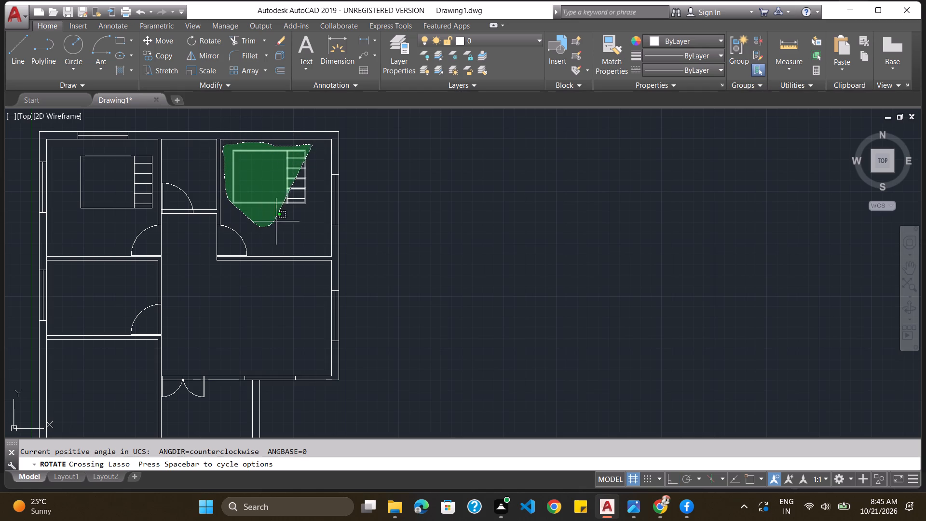
{"action": "left_click_drag", "start_coordinate": [276, 221], "coordinate": [309, 189]}
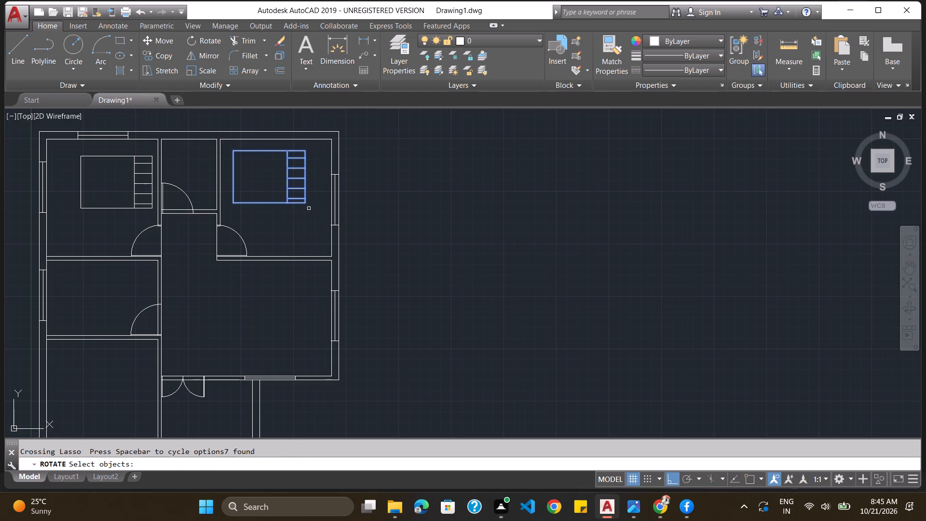
{"action": "key", "text": "Return"}
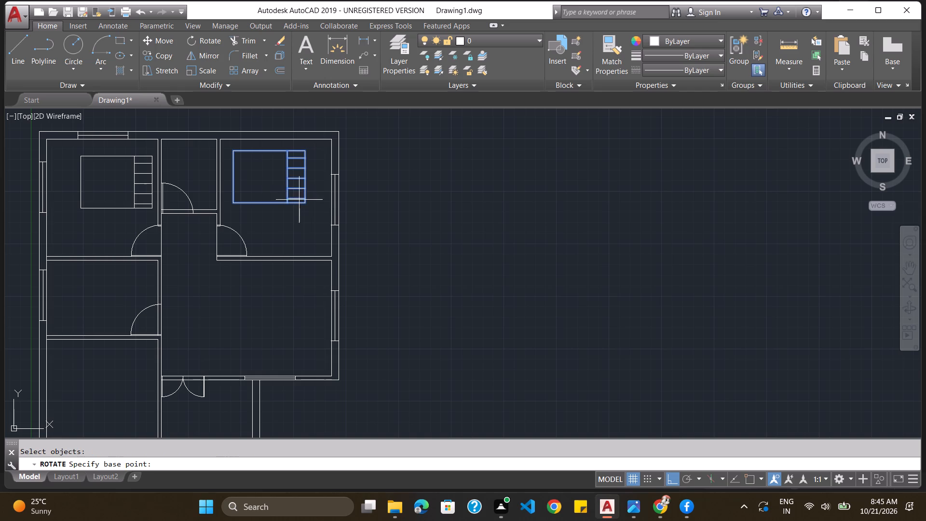
{"action": "left_click", "coordinate": [304, 203]}
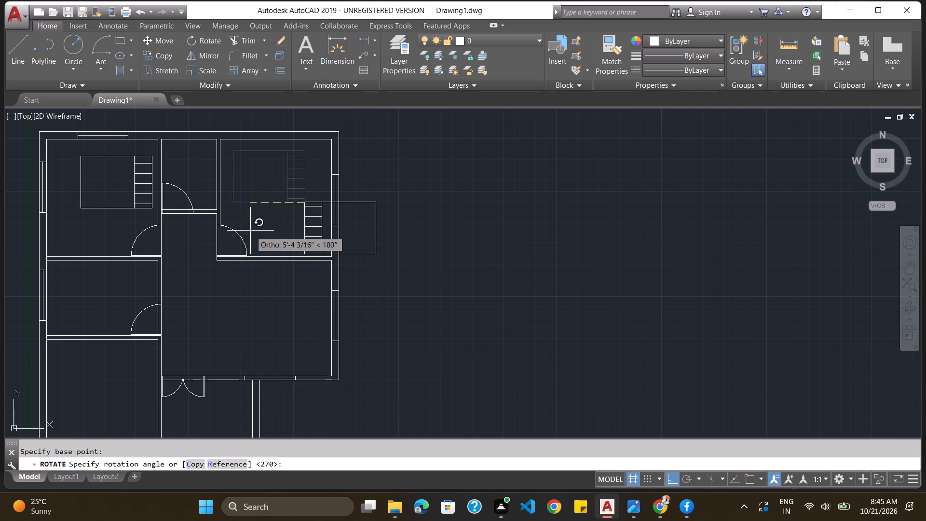
{"action": "left_click", "coordinate": [250, 231]}
{"action": "key", "text": "Escape"}
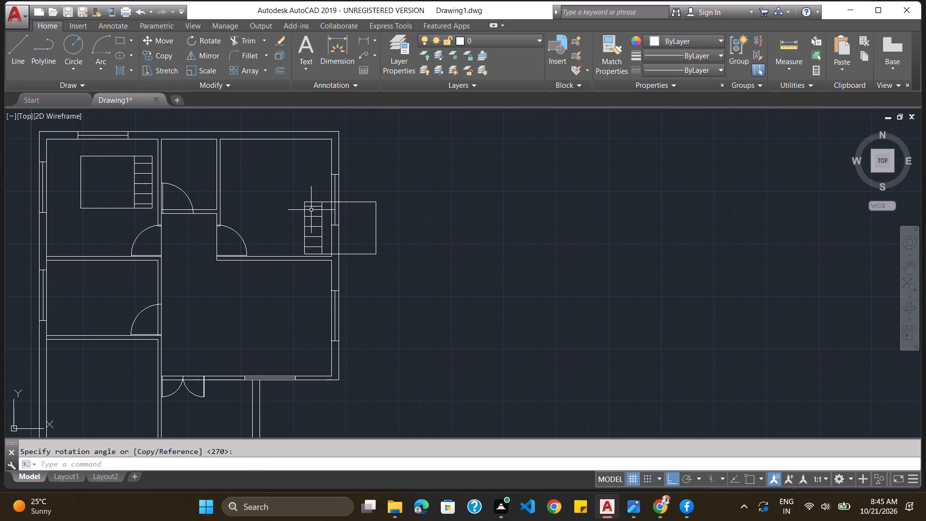
With ortho off, move the entire rotated furniture piece by its northwest corner into the northeast room's northwest corner, just off the west wall.
{"action": "type", "text": "mo"}
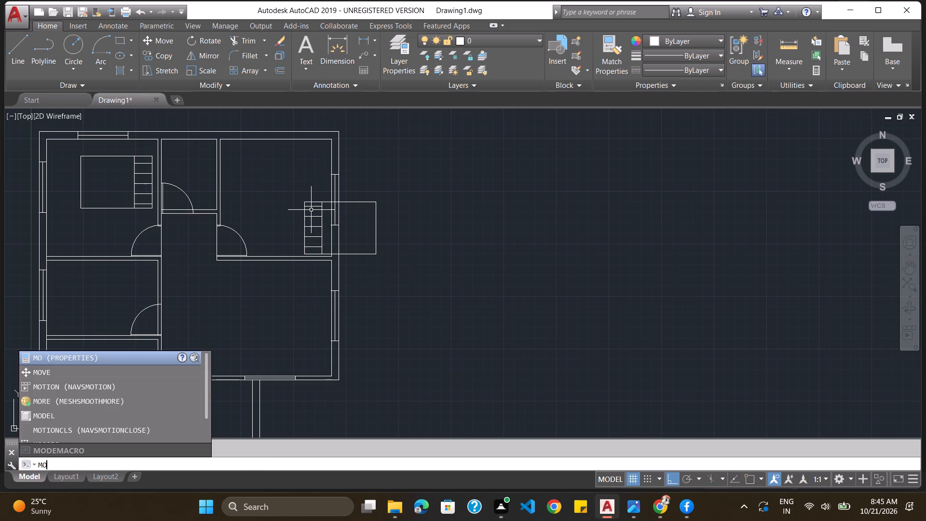
{"action": "key", "text": "Down"}
{"action": "key", "text": "Return"}
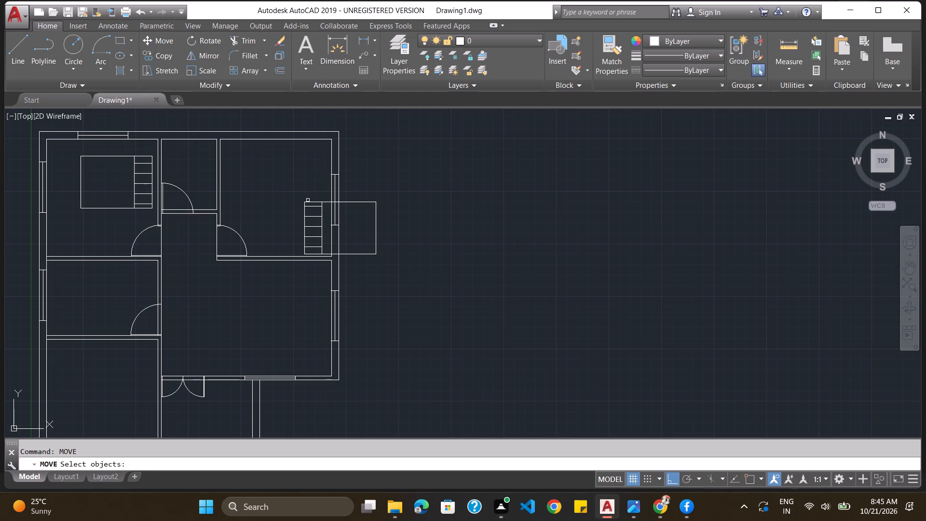
{"action": "left_click_drag", "start_coordinate": [312, 203], "coordinate": [297, 191]}
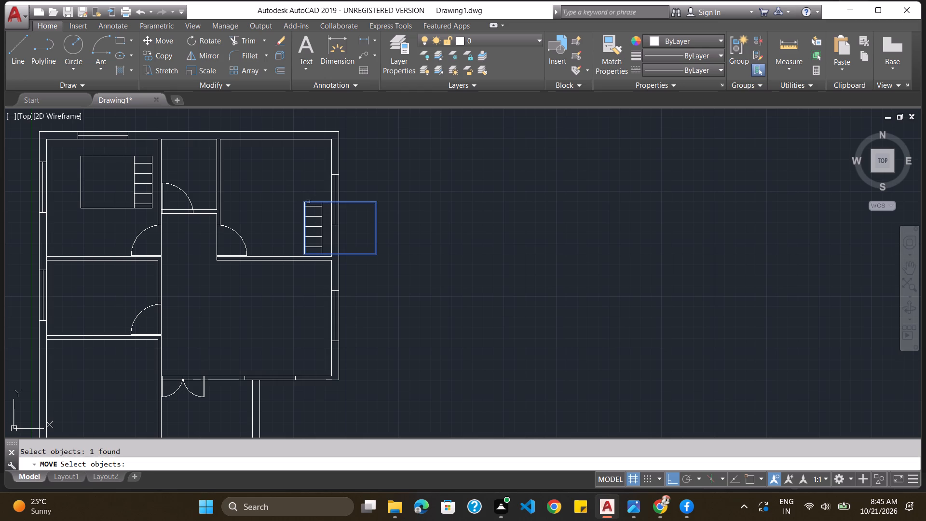
{"action": "left_click", "coordinate": [308, 206]}
{"action": "left_click", "coordinate": [311, 216]}
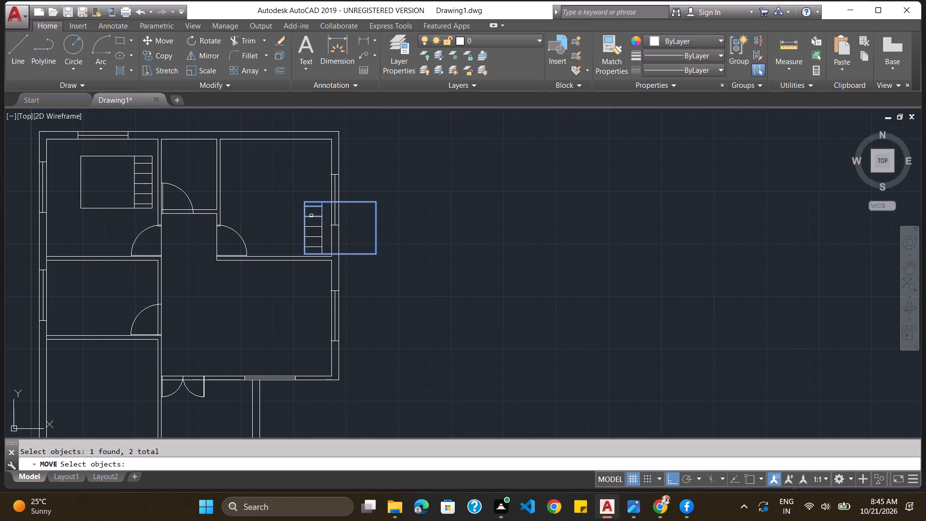
{"action": "left_click", "coordinate": [311, 227]}
{"action": "left_click", "coordinate": [311, 238]}
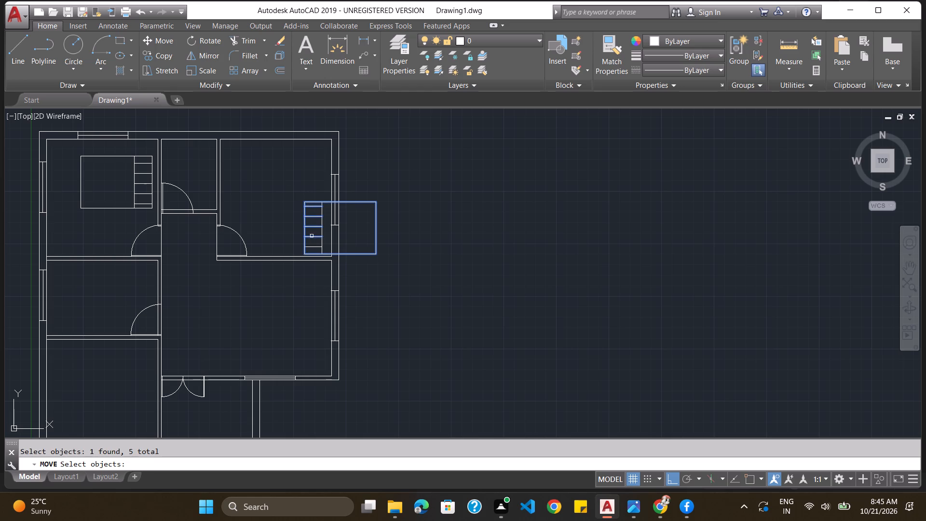
{"action": "left_click", "coordinate": [312, 246]}
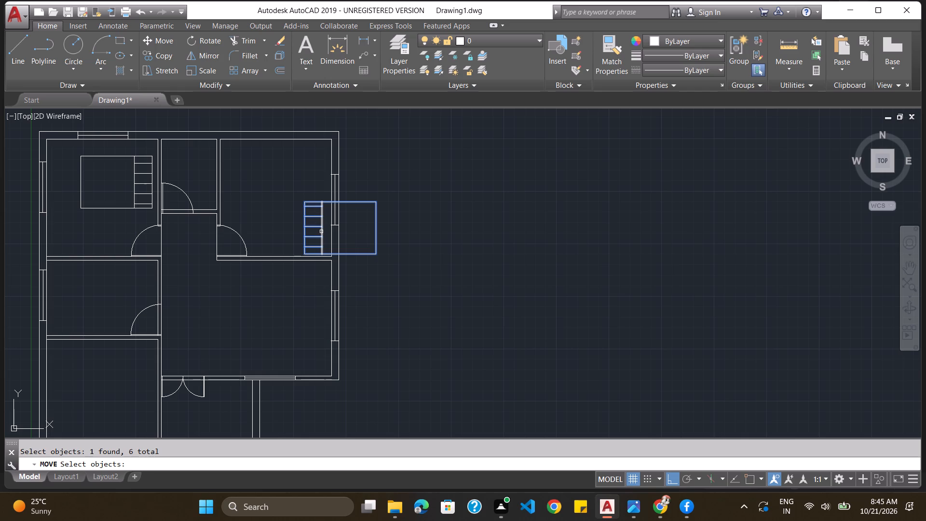
{"action": "left_click", "coordinate": [322, 232]}
{"action": "key", "text": "Return"}
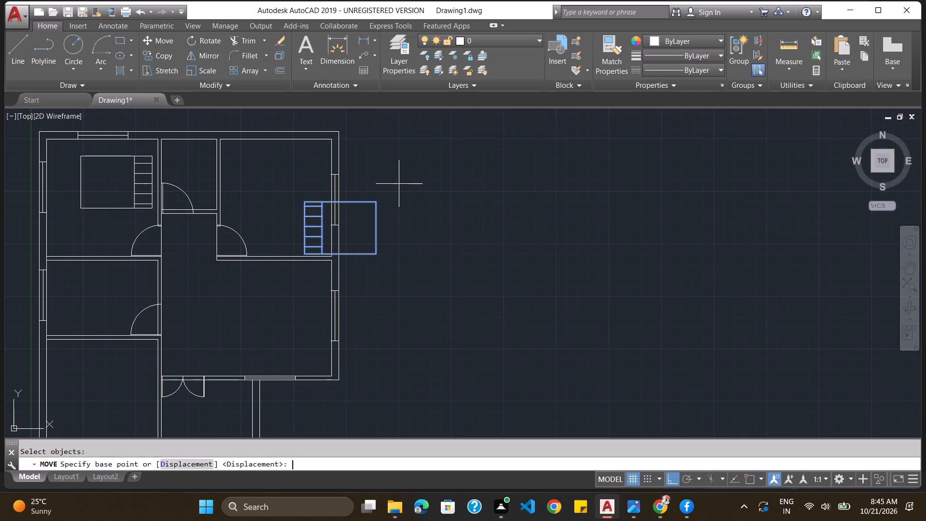
{"action": "left_click", "coordinate": [306, 203]}
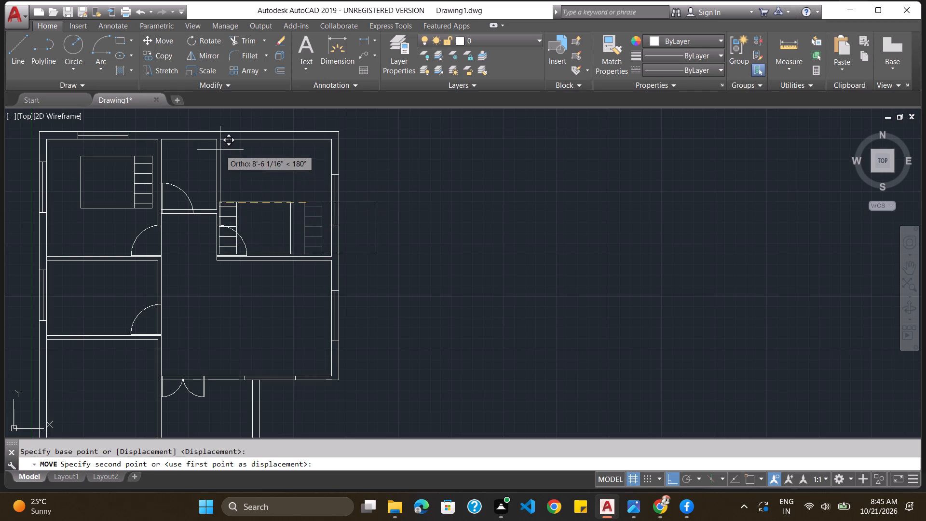
{"action": "left_click", "coordinate": [671, 476]}
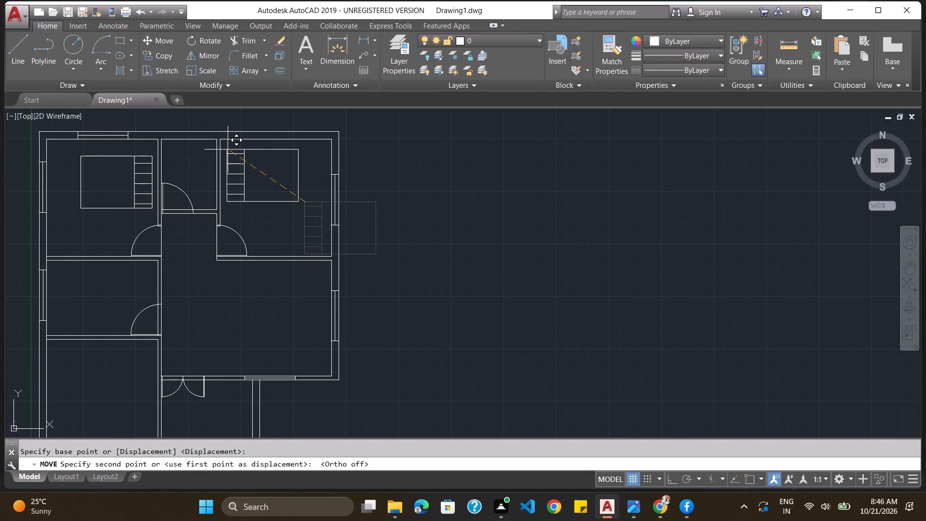
{"action": "left_click", "coordinate": [228, 150]}
{"action": "scroll", "coordinate": [278, 168], "scroll_direction": "down", "scroll_amount": 2}
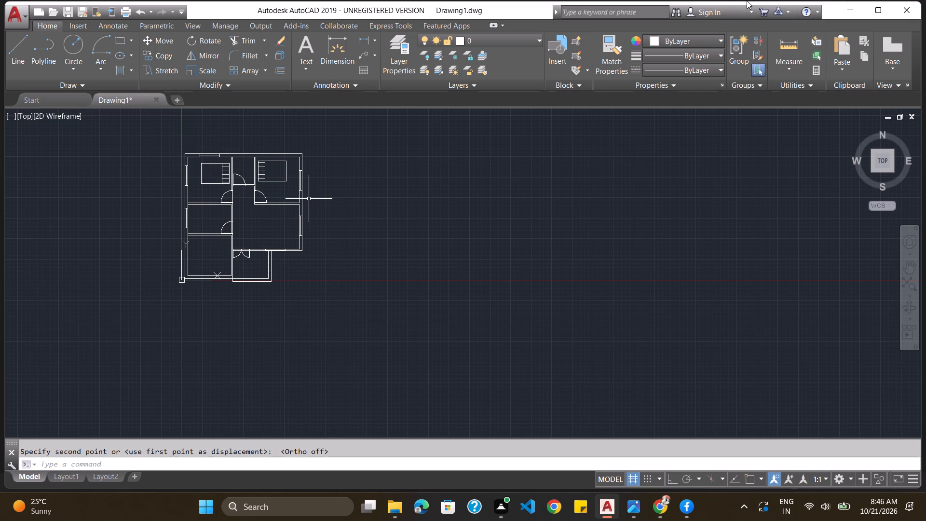
With ortho on, draw an L-shaped counter line in the west middle room: about 4'-9" north from the south wall, then about 8'-11" east to the wall.
{"action": "scroll", "coordinate": [167, 236], "scroll_direction": "up", "scroll_amount": 2}
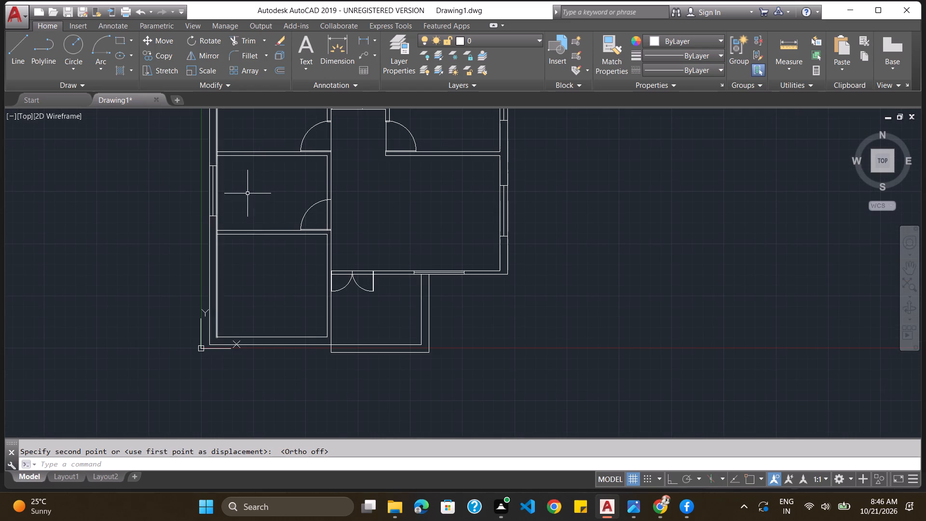
{"action": "left_click", "coordinate": [12, 54]}
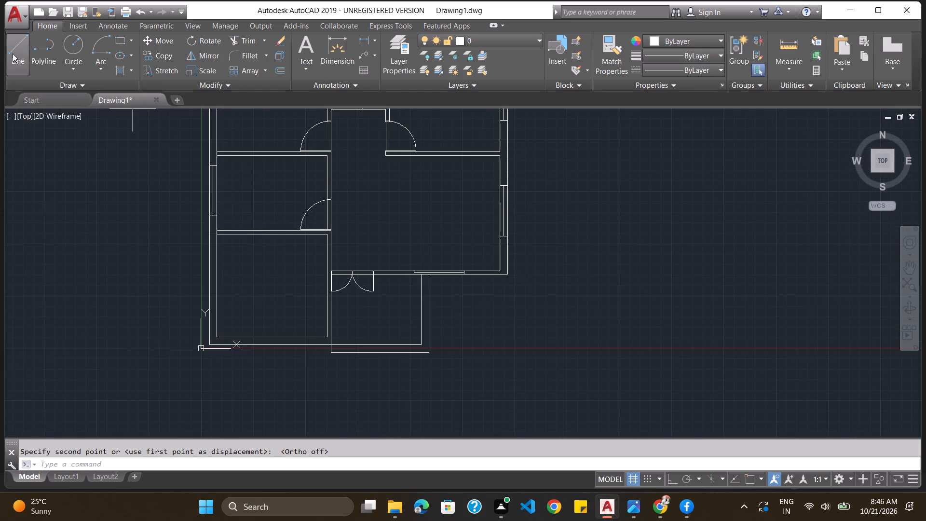
{"action": "left_click", "coordinate": [237, 231]}
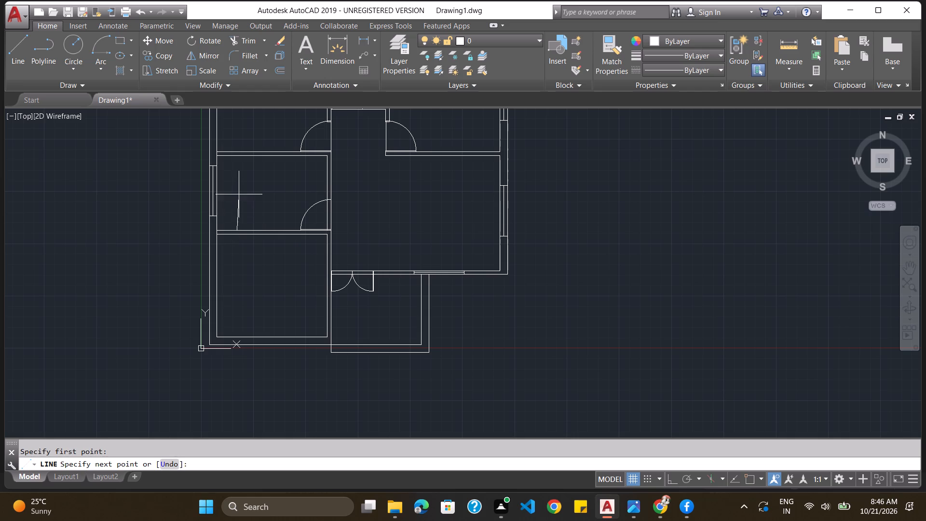
{"action": "left_click", "coordinate": [668, 483]}
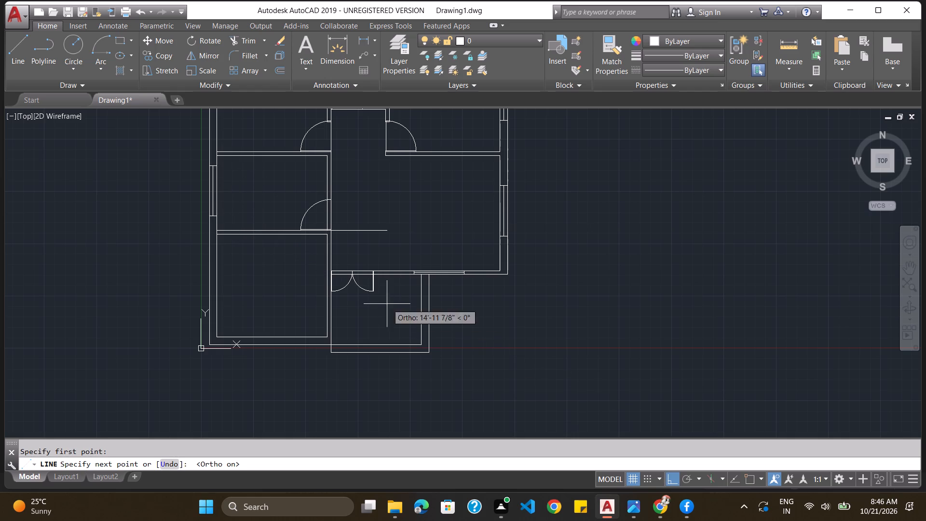
{"action": "left_click", "coordinate": [231, 183]}
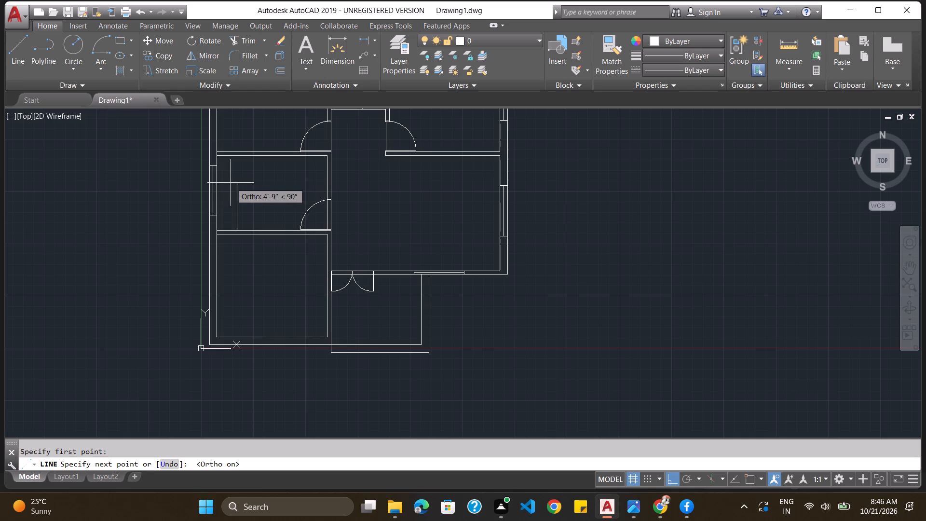
{"action": "left_click", "coordinate": [327, 185]}
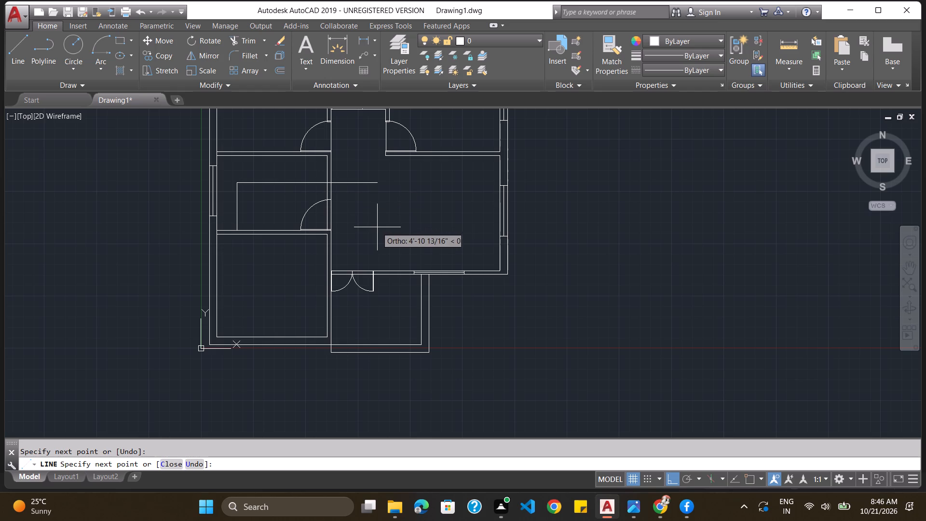
{"action": "key", "text": "Escape"}
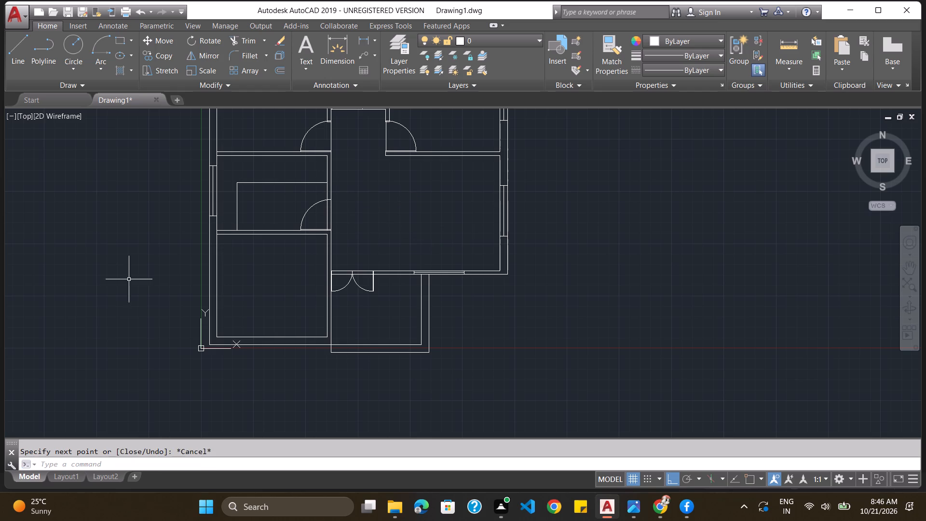
Draw a small horizontal rectangle in the strip north of the counter line, near the west middle room's northeast corner.
{"action": "left_click", "coordinate": [117, 41]}
{"action": "scroll", "coordinate": [312, 160], "scroll_direction": "up", "scroll_amount": 4}
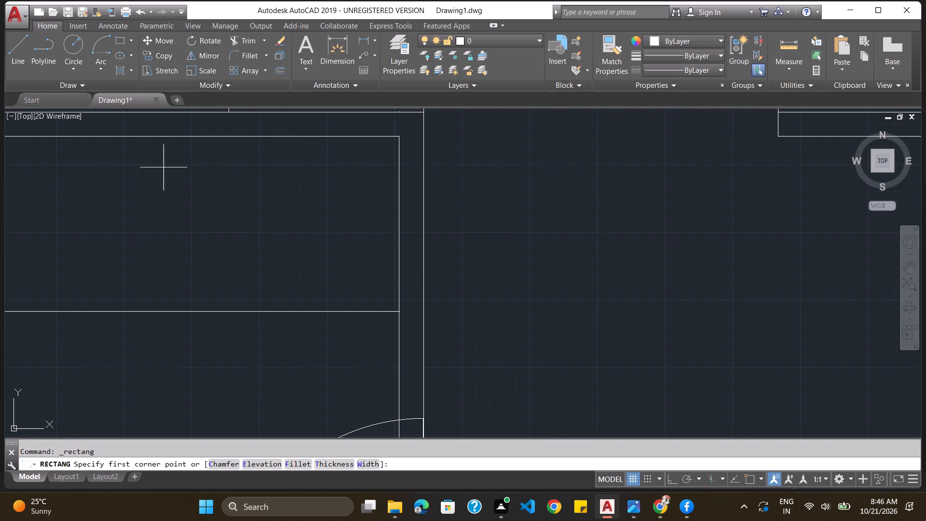
{"action": "left_click", "coordinate": [109, 164]}
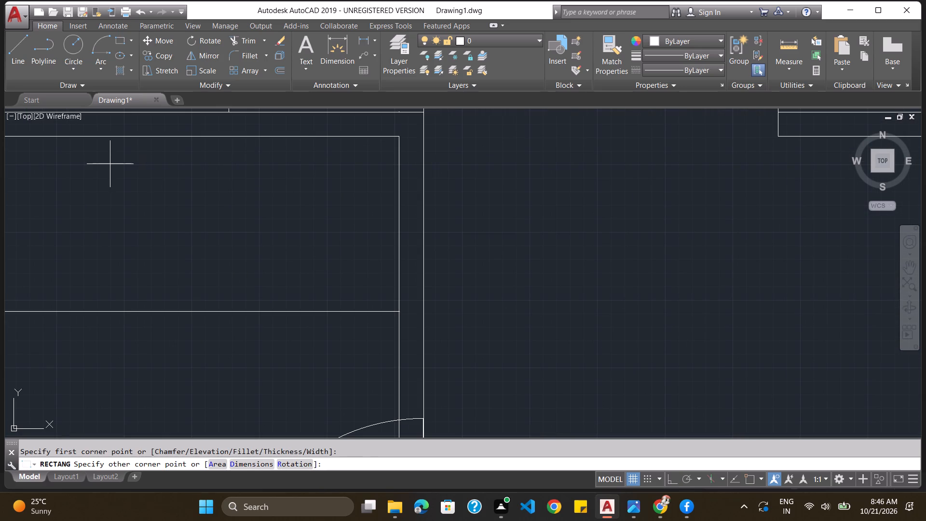
{"action": "left_click", "coordinate": [360, 275]}
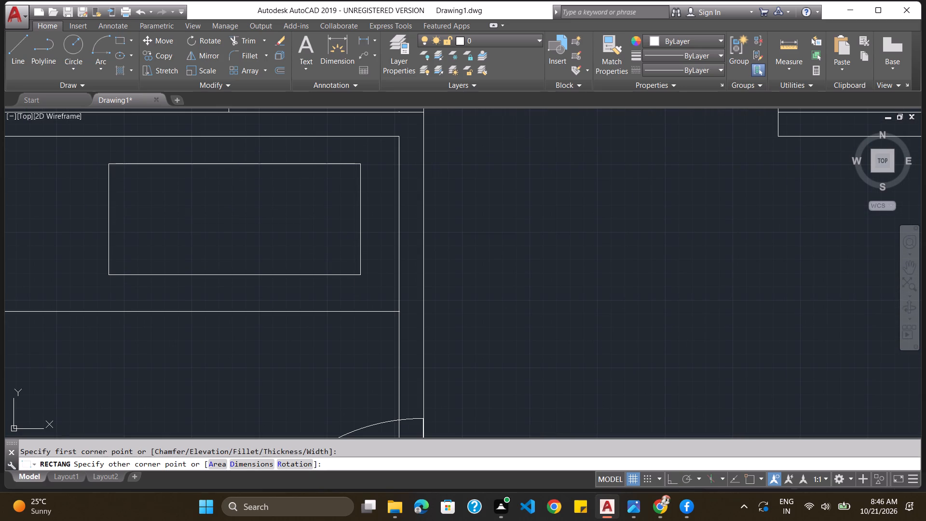
Offset the small rectangle in the west middle room 2" outward.
{"action": "scroll", "coordinate": [360, 275], "scroll_direction": "down", "scroll_amount": 1}
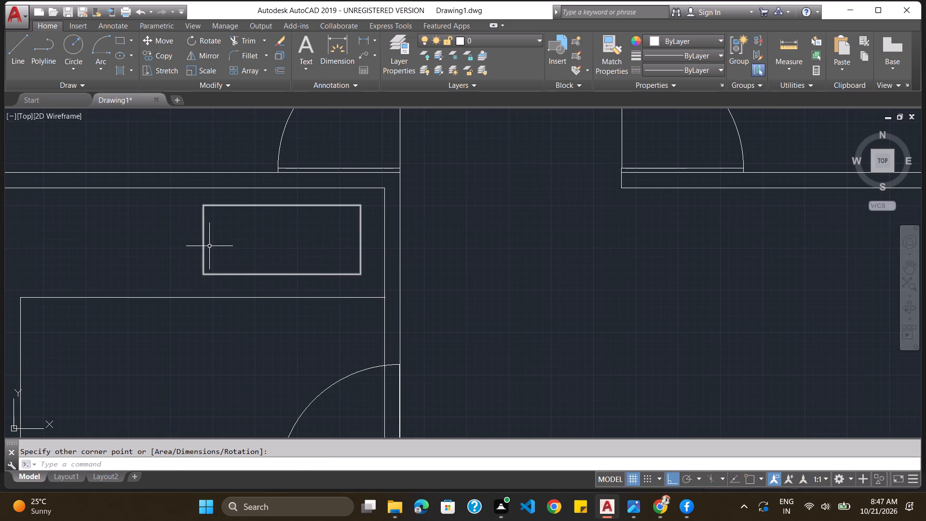
{"action": "key", "text": "o"}
{"action": "key", "text": "Return"}
{"action": "key", "text": "2"}
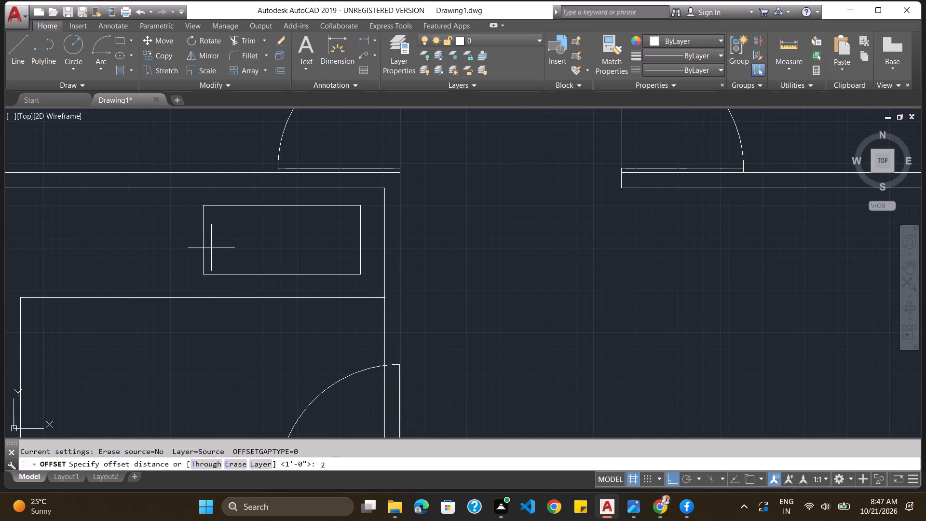
{"action": "key", "text": "shift+quotedbl"}
{"action": "key", "text": "Return"}
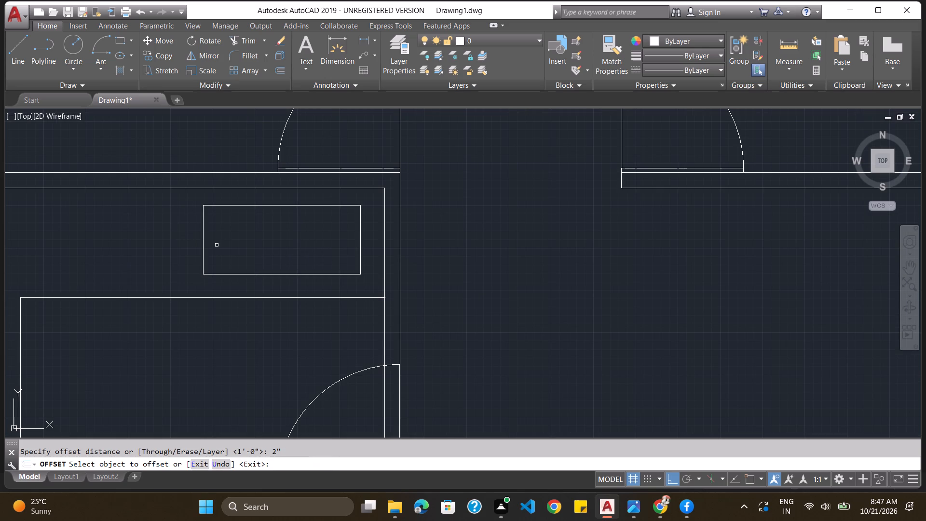
{"action": "left_click", "coordinate": [204, 246]}
{"action": "left_click", "coordinate": [200, 244]}
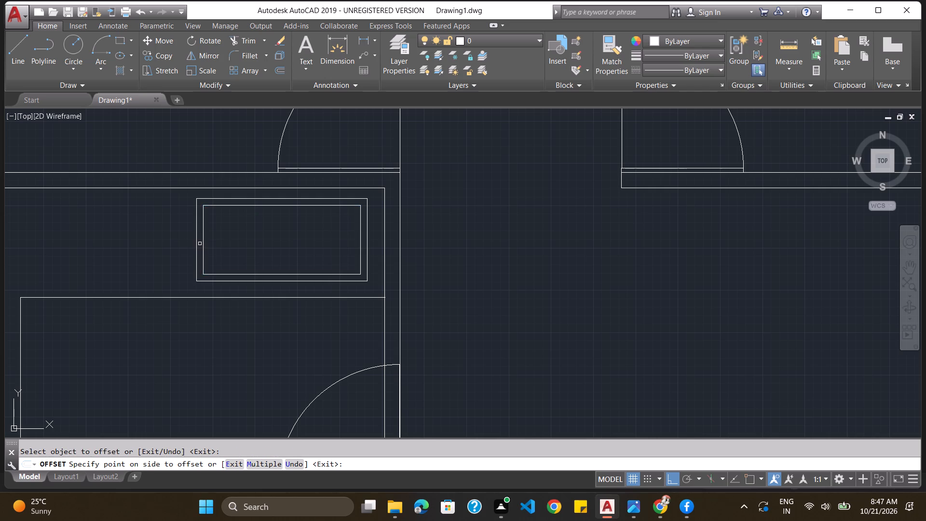
{"action": "scroll", "coordinate": [200, 244], "scroll_direction": "down", "scroll_amount": 4}
{"action": "key", "text": "Escape"}
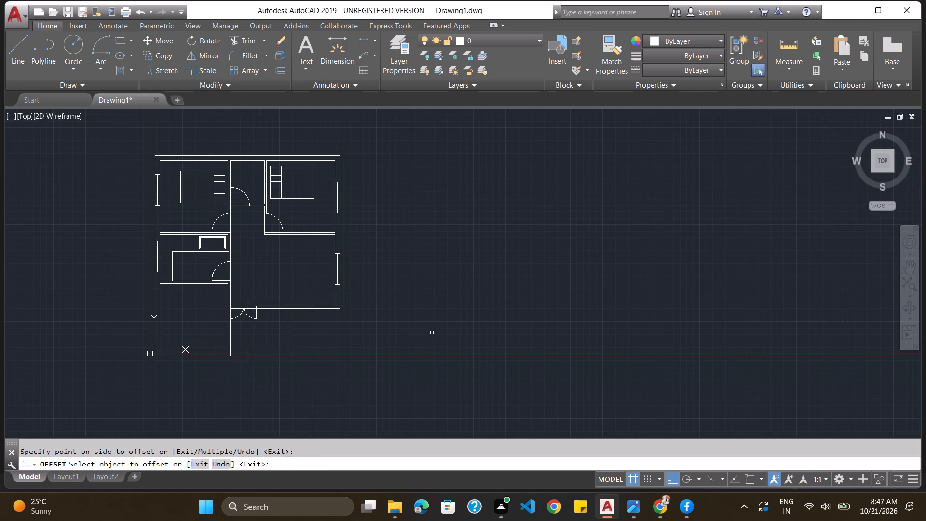
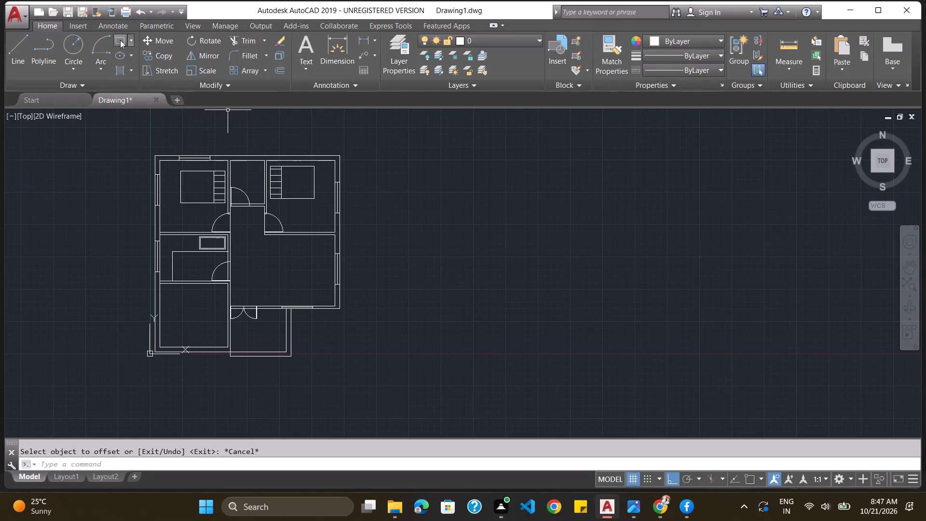
Draw a horizontal rectangle as a table in the open middle of the living room, above the double entrance door.
{"action": "left_click", "coordinate": [120, 40]}
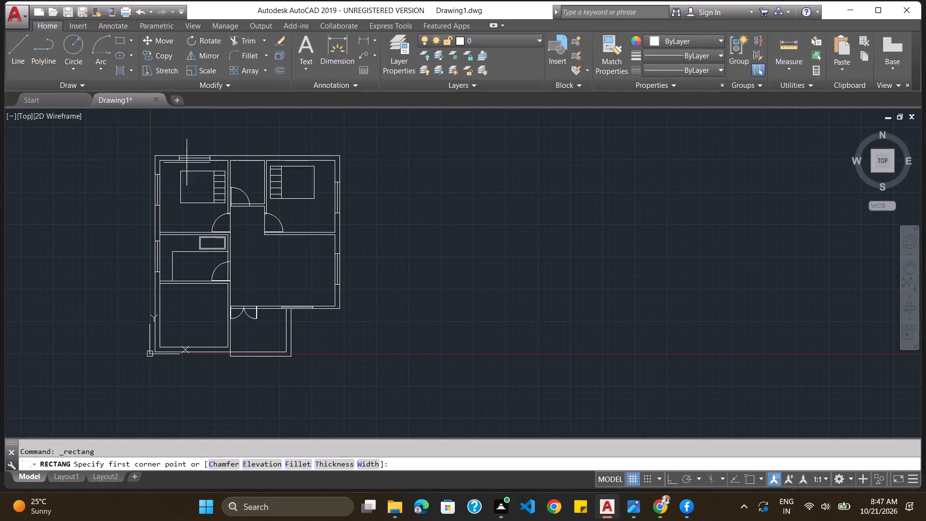
{"action": "left_click", "coordinate": [251, 264]}
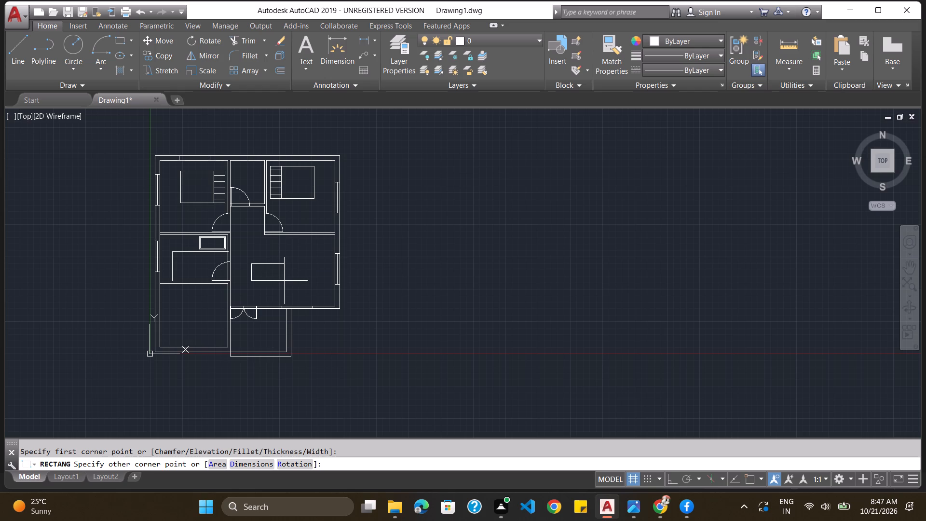
{"action": "left_click", "coordinate": [284, 281]}
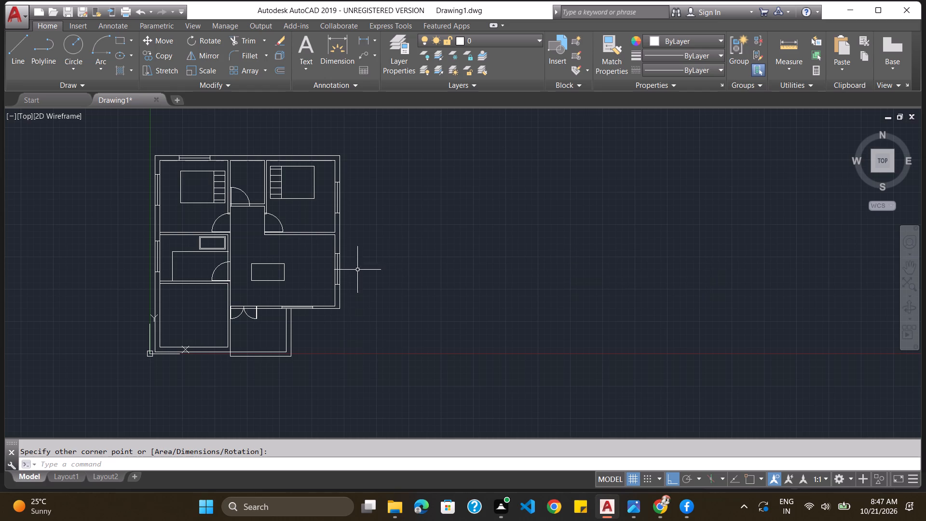
Draw a small upright rectangle as a side table in the living room, between the table and the east window.
{"action": "left_click", "coordinate": [116, 38]}
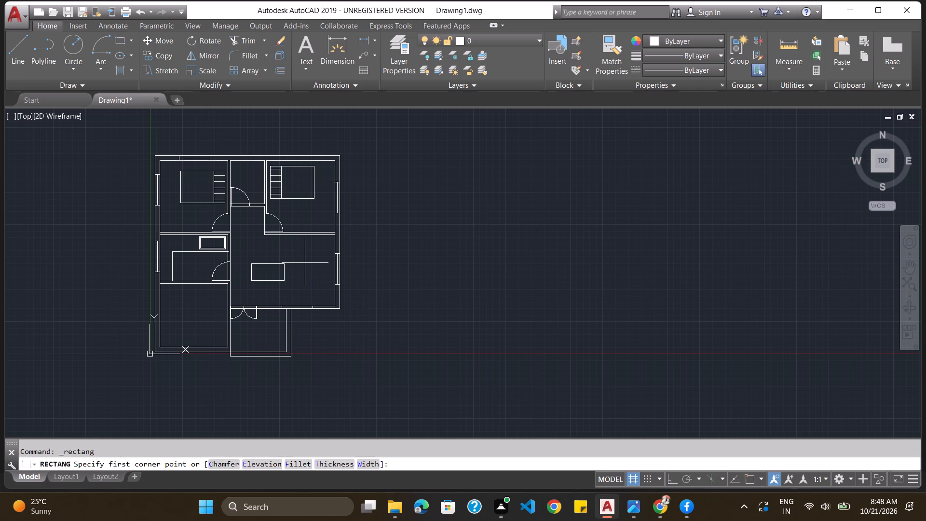
{"action": "left_click", "coordinate": [304, 262]}
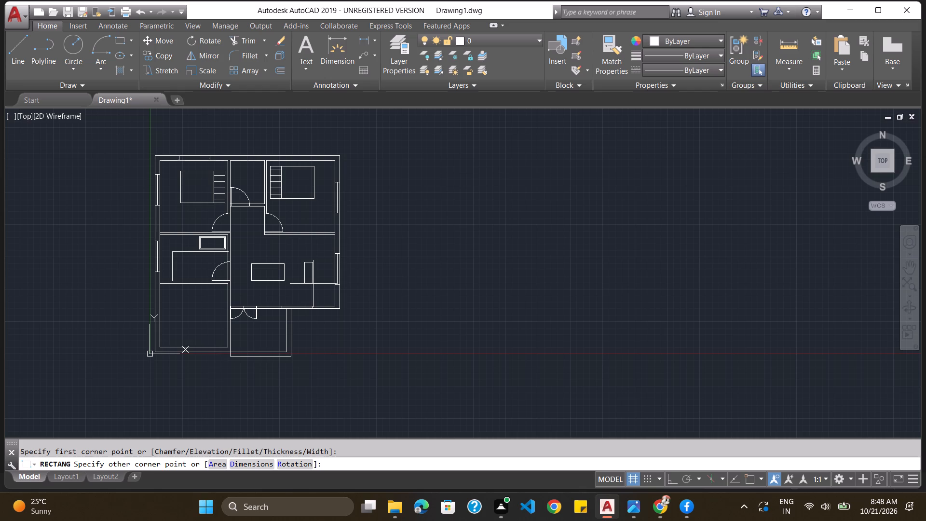
{"action": "left_click", "coordinate": [315, 283]}
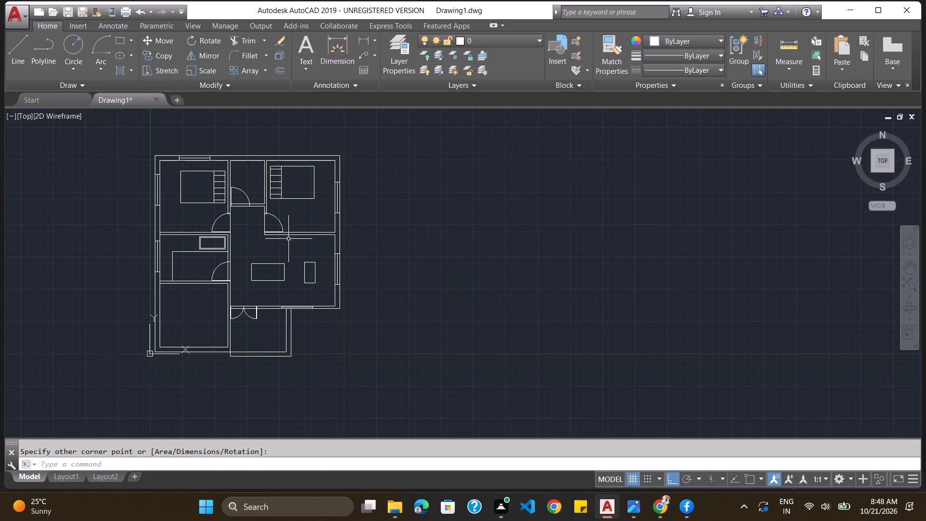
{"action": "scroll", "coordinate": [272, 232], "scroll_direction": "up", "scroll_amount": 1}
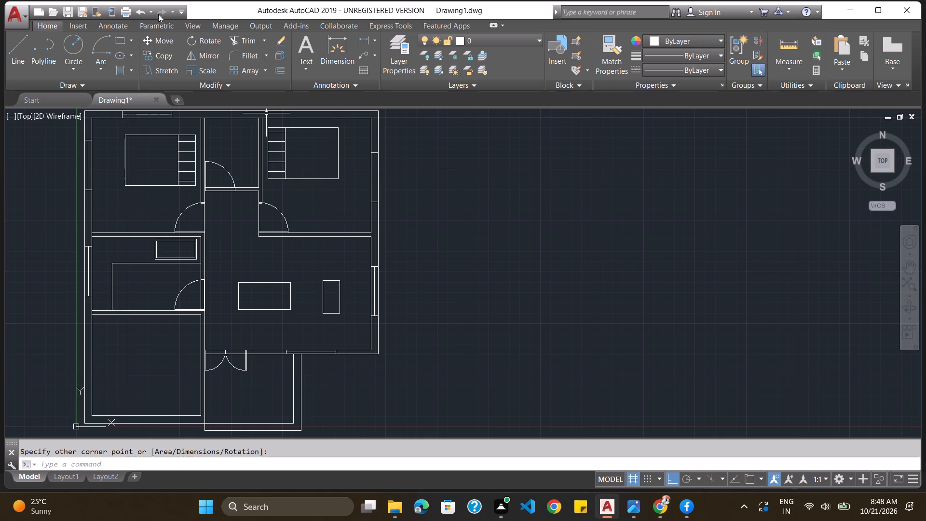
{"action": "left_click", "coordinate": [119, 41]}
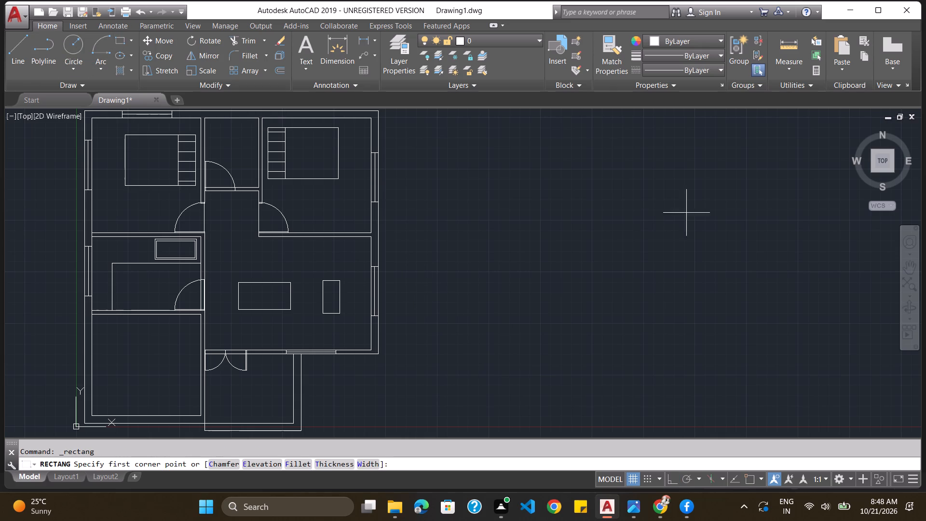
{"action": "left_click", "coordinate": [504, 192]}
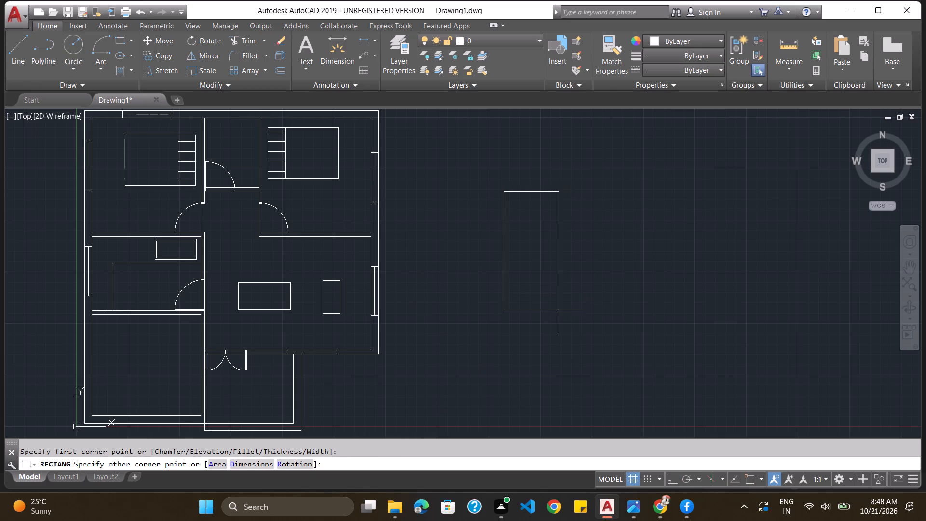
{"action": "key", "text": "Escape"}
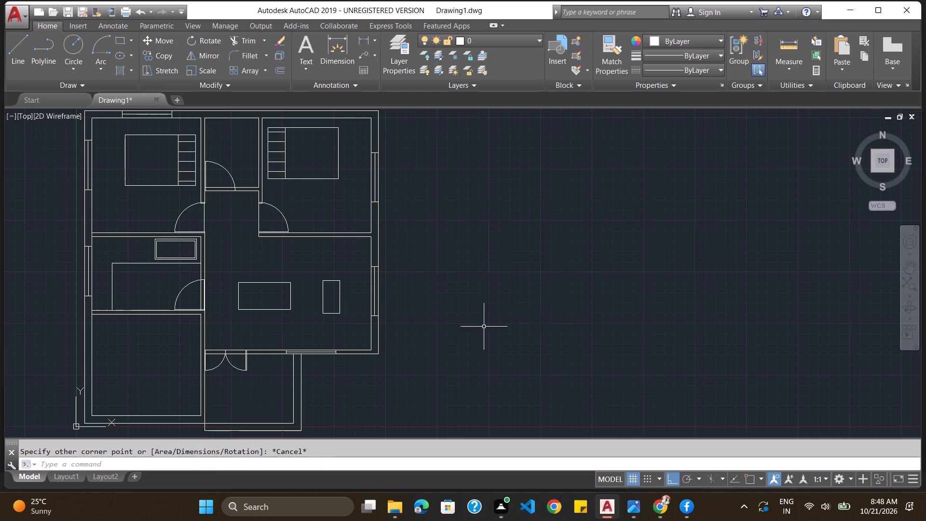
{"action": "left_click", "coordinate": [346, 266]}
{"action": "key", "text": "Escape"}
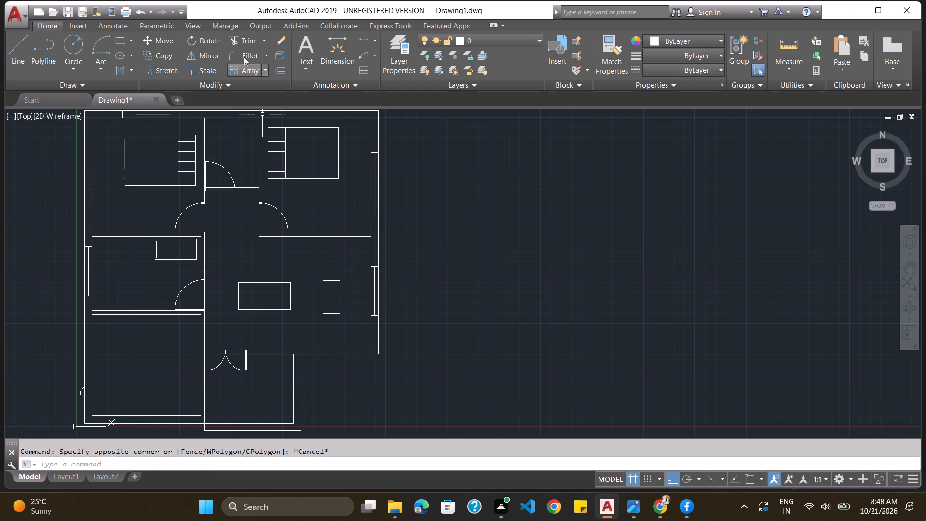
Draw an upright sofa rectangle about 1'-10" wide between the small upright rectangle and the living room's east window.
{"action": "left_click", "coordinate": [115, 42]}
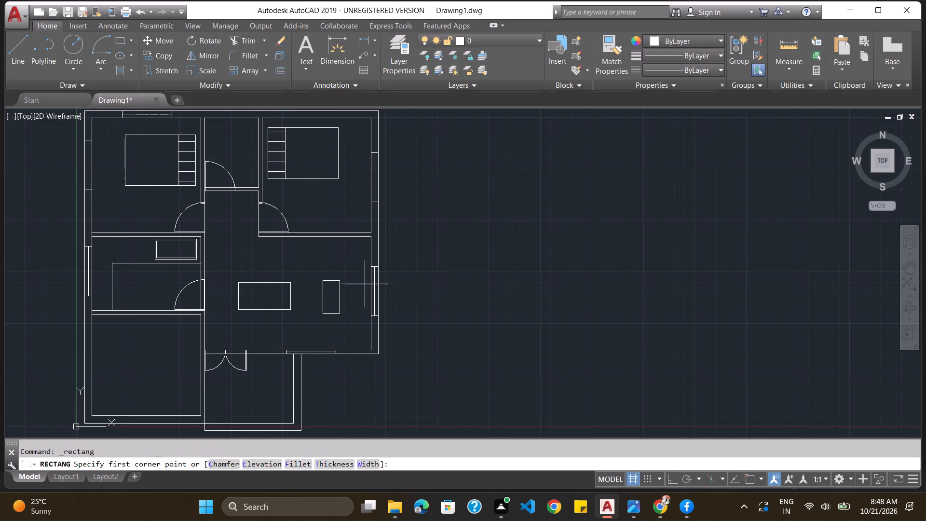
{"action": "left_click", "coordinate": [347, 270]}
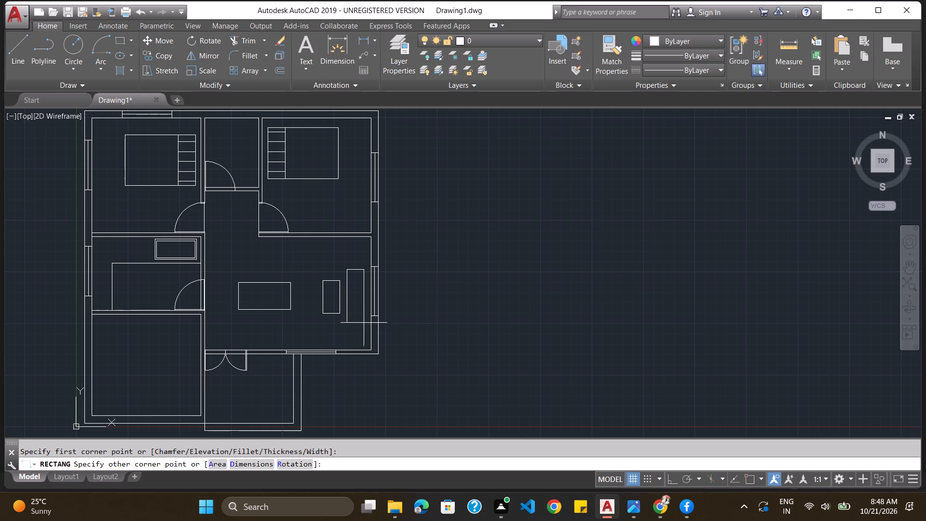
{"action": "left_click", "coordinate": [366, 323]}
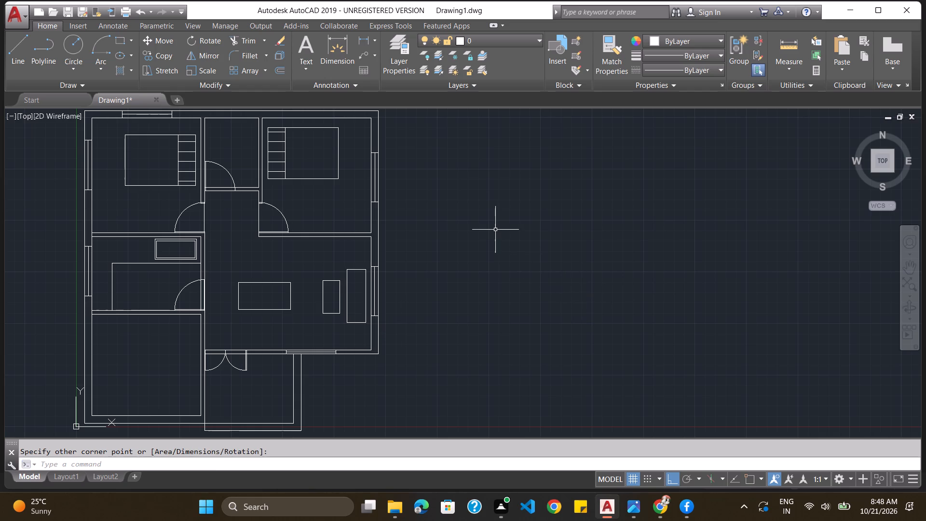
Divide the sofa into three seats with two horizontal lines about 1'-10" long across its full width.
{"action": "left_click", "coordinate": [123, 41]}
{"action": "left_click", "coordinate": [15, 46]}
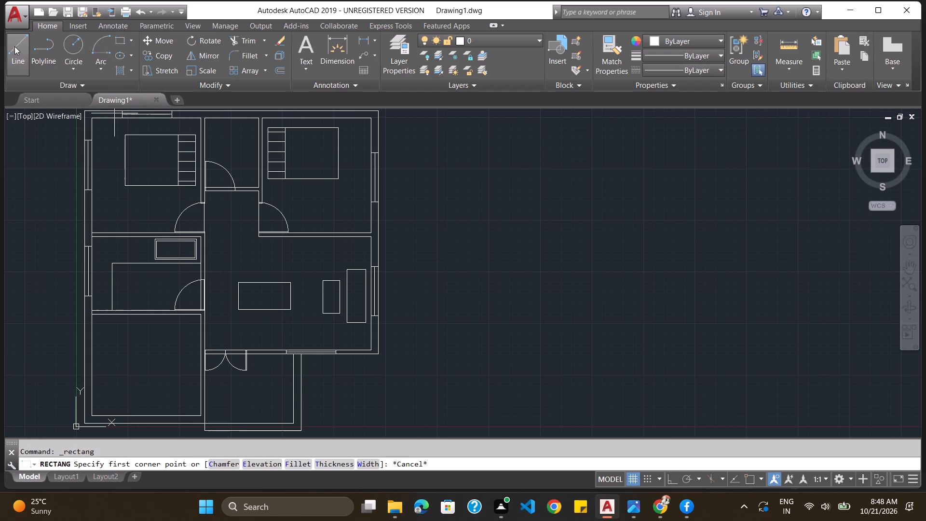
{"action": "left_click", "coordinate": [347, 288]}
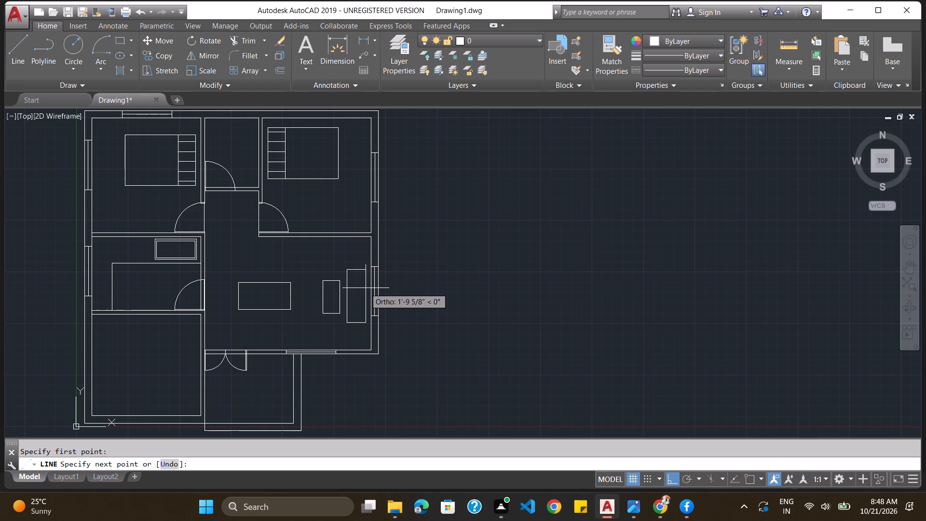
{"action": "left_click", "coordinate": [366, 288]}
{"action": "key", "text": "Escape"}
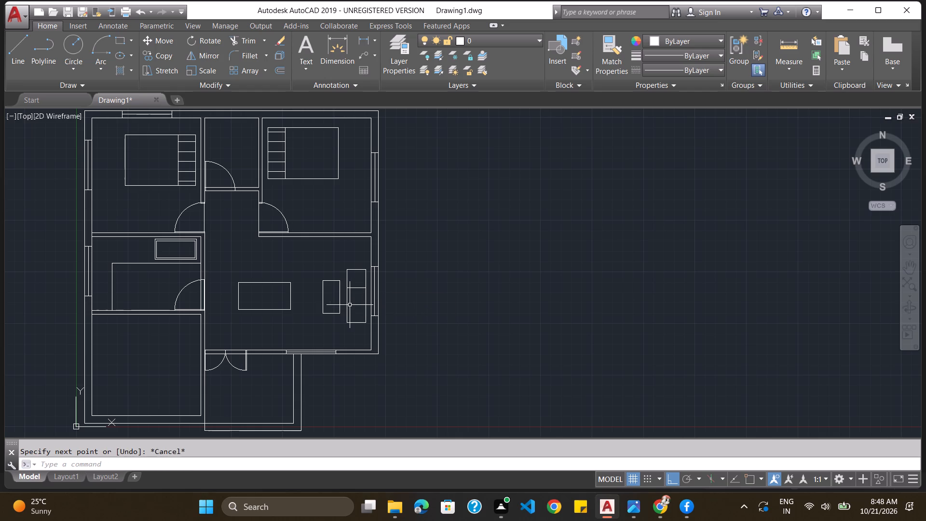
{"action": "left_click", "coordinate": [21, 57]}
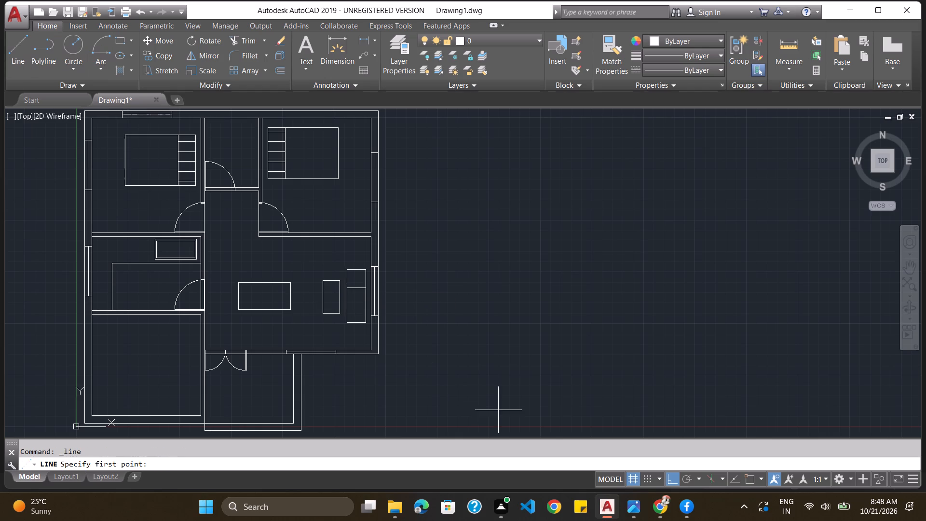
{"action": "left_click", "coordinate": [347, 310]}
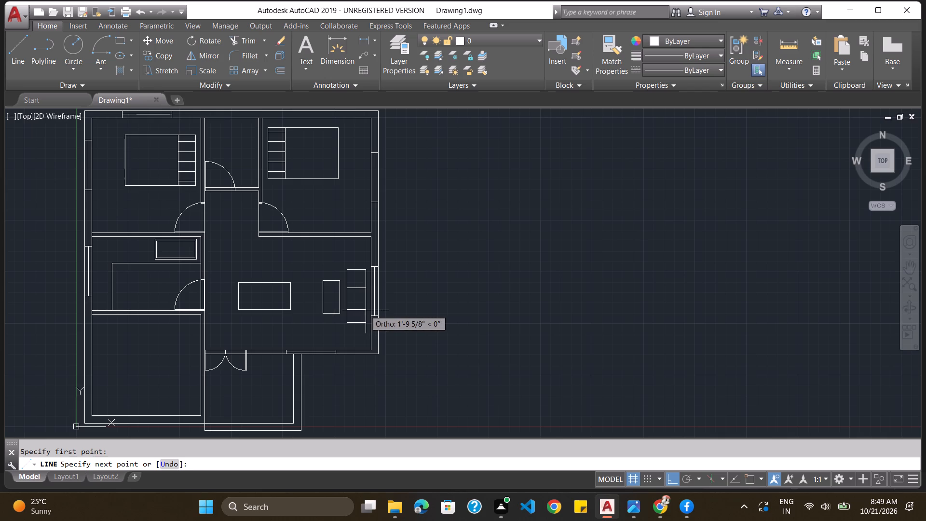
{"action": "left_click", "coordinate": [366, 310]}
{"action": "key", "text": "Escape"}
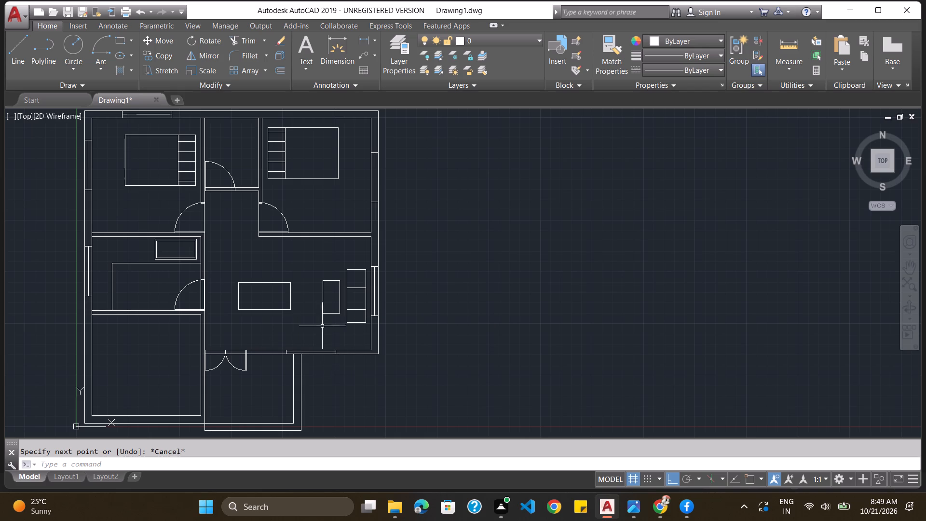
Draw a line outline around the sofa's north, east and south sides as its backrest, about 1'-9" by 5'-9", with short ends back to the sofa.
{"action": "left_click", "coordinate": [25, 48]}
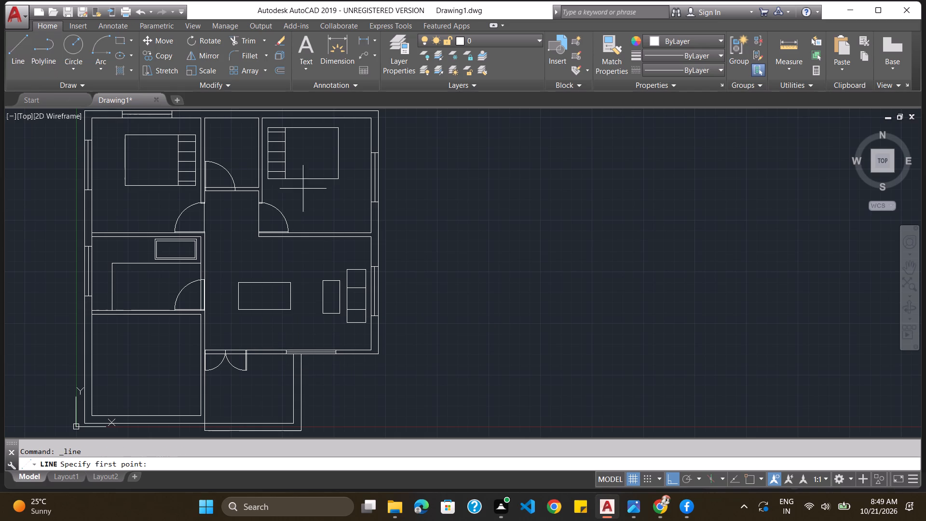
{"action": "scroll", "coordinate": [349, 270], "scroll_direction": "up", "scroll_amount": 1}
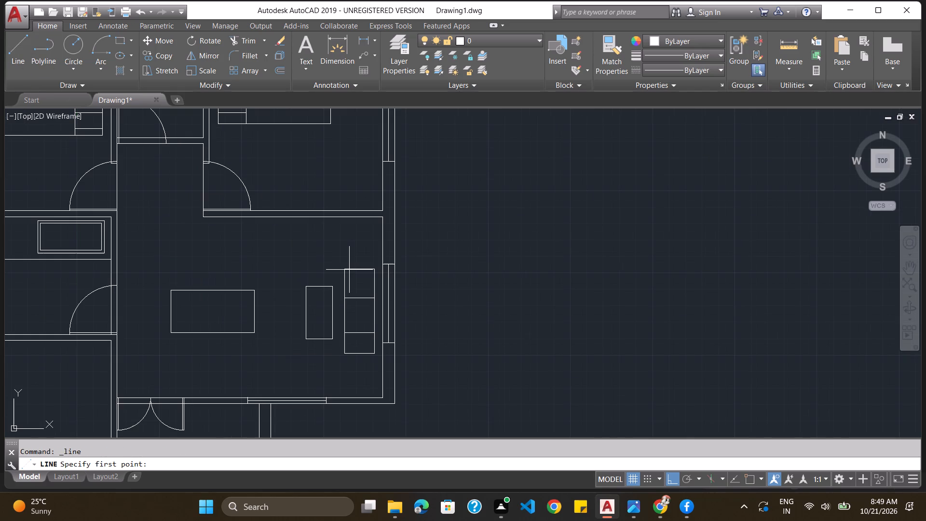
{"action": "left_click", "coordinate": [349, 269]}
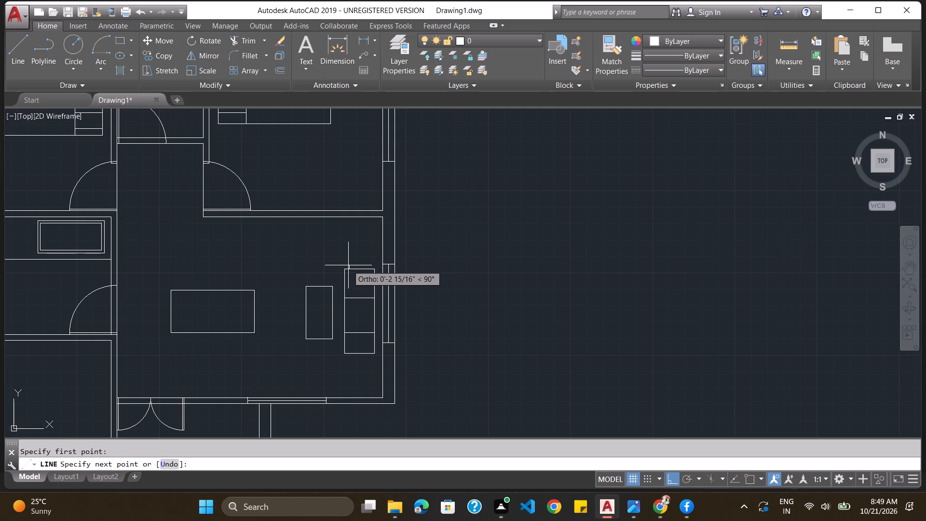
{"action": "left_click", "coordinate": [349, 265]}
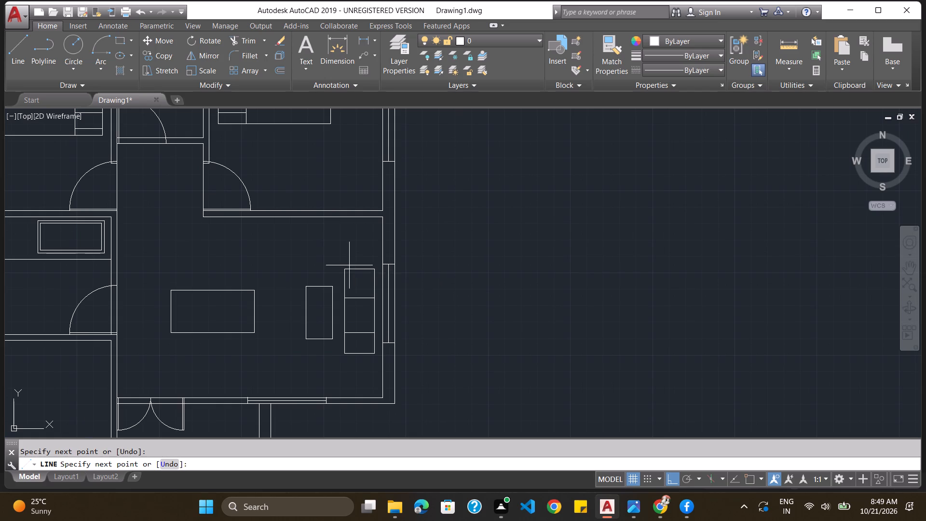
{"action": "left_click", "coordinate": [378, 266]}
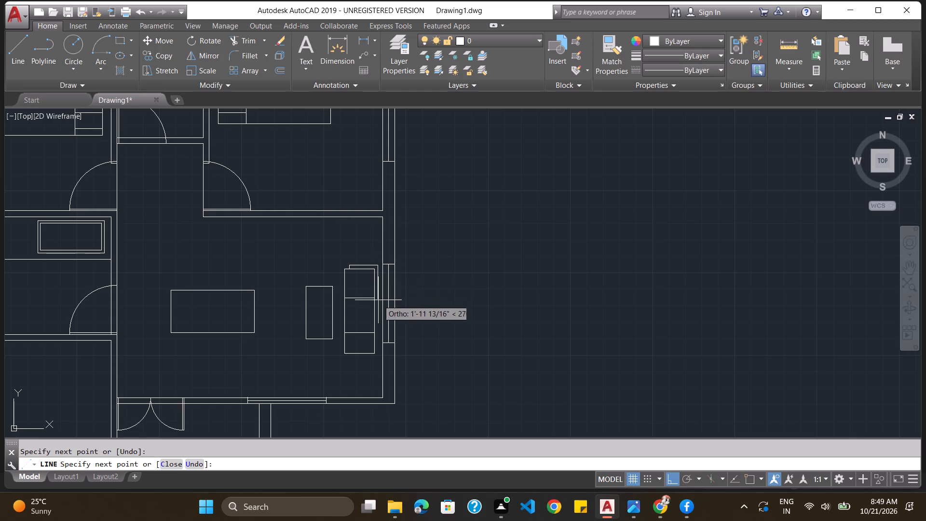
{"action": "left_click", "coordinate": [377, 357]}
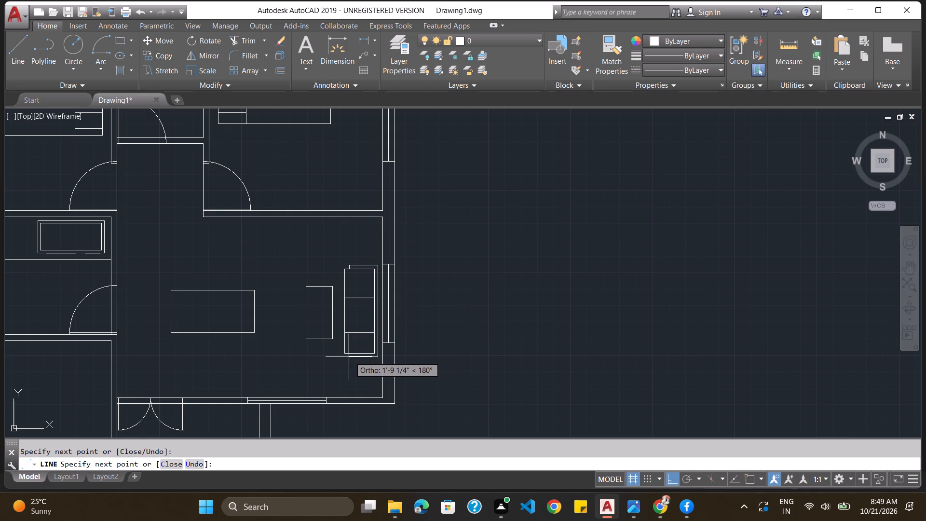
{"action": "left_click", "coordinate": [349, 356]}
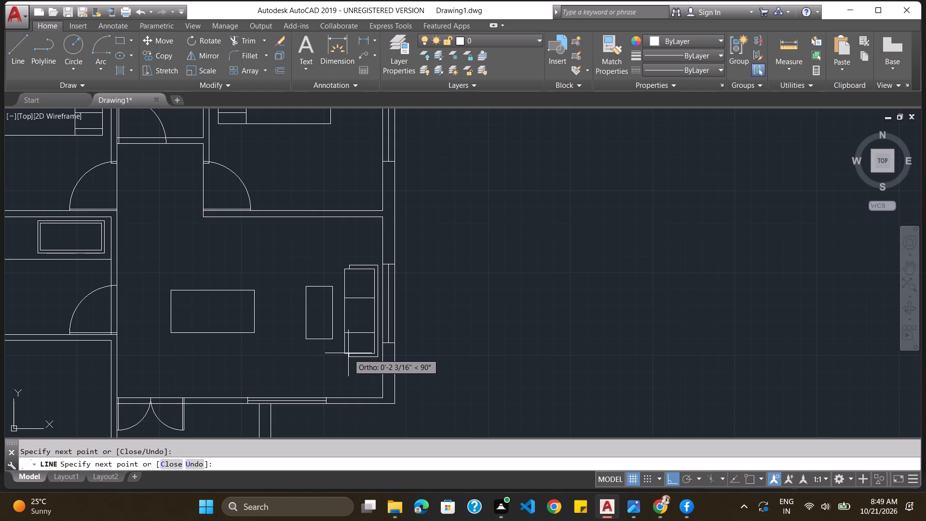
{"action": "left_click", "coordinate": [348, 354]}
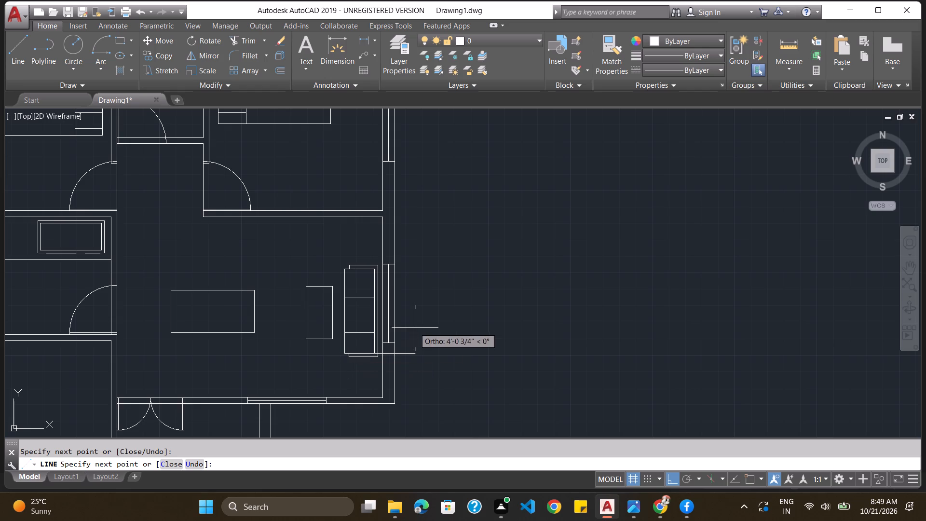
{"action": "key", "text": "Escape"}
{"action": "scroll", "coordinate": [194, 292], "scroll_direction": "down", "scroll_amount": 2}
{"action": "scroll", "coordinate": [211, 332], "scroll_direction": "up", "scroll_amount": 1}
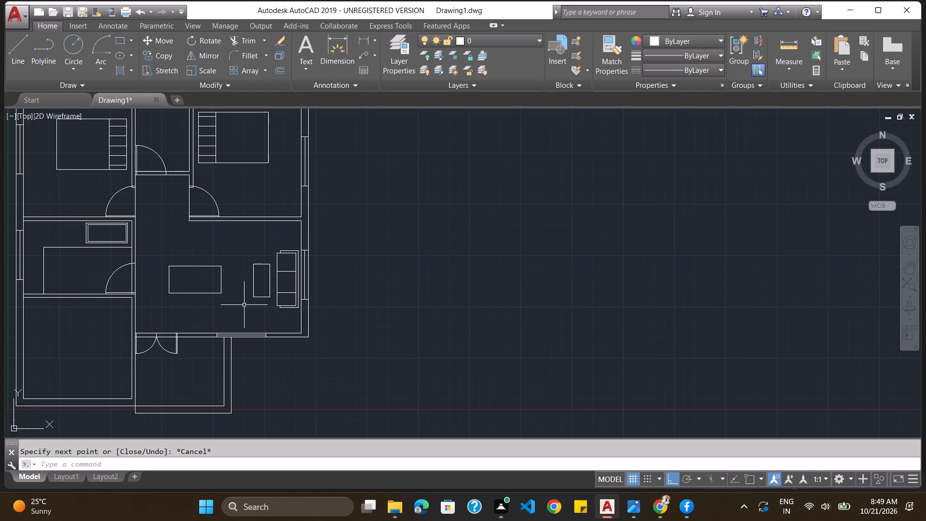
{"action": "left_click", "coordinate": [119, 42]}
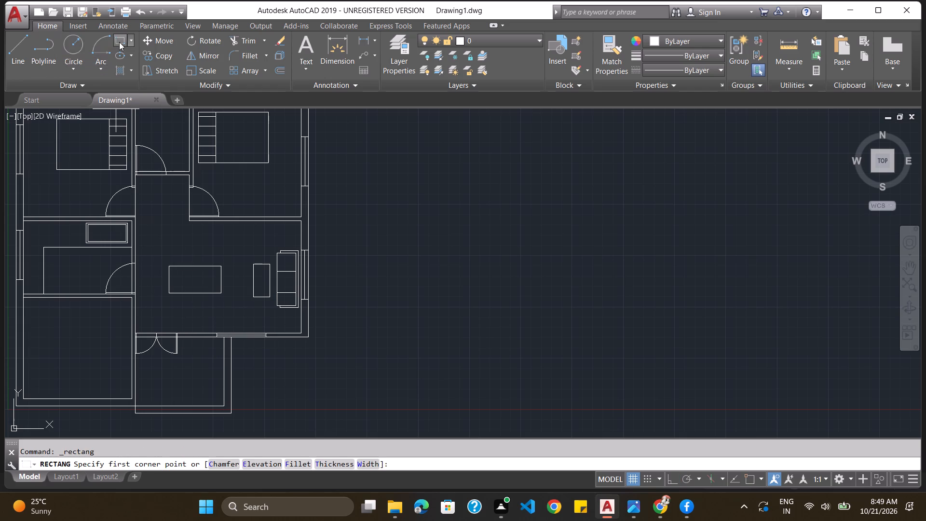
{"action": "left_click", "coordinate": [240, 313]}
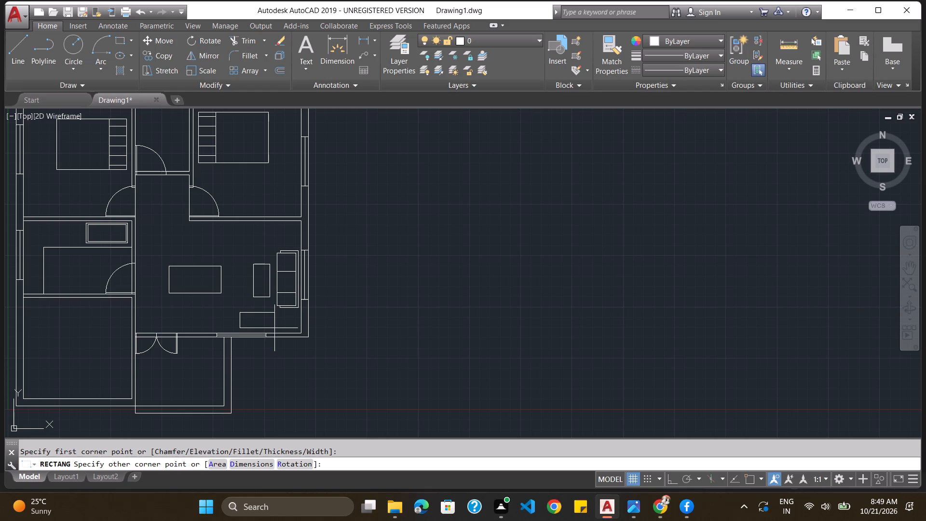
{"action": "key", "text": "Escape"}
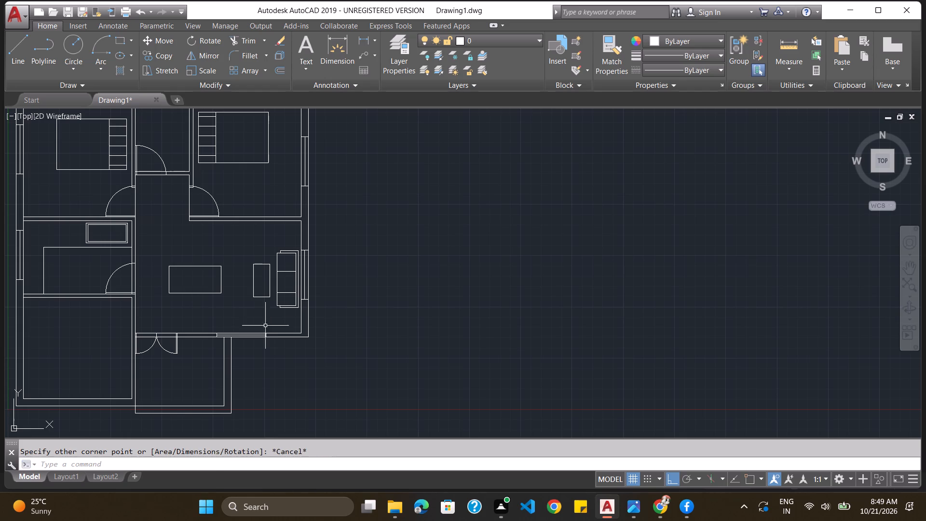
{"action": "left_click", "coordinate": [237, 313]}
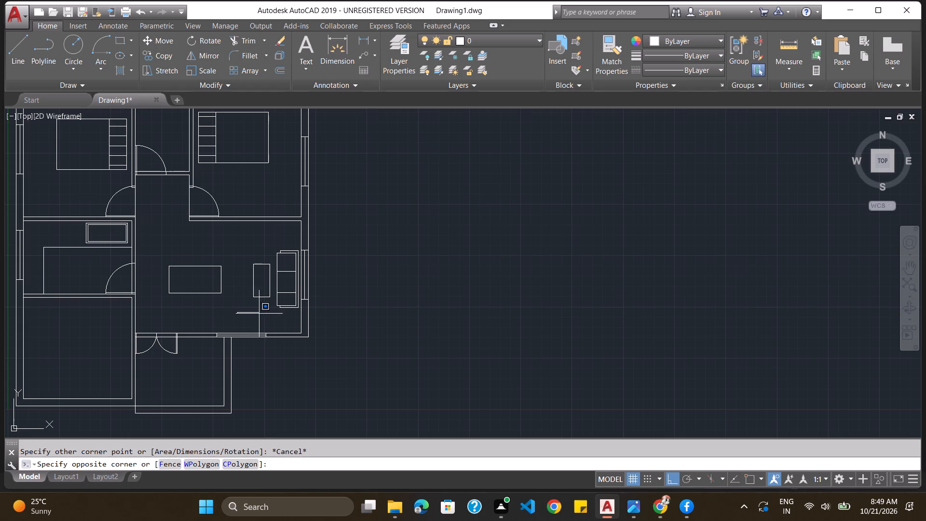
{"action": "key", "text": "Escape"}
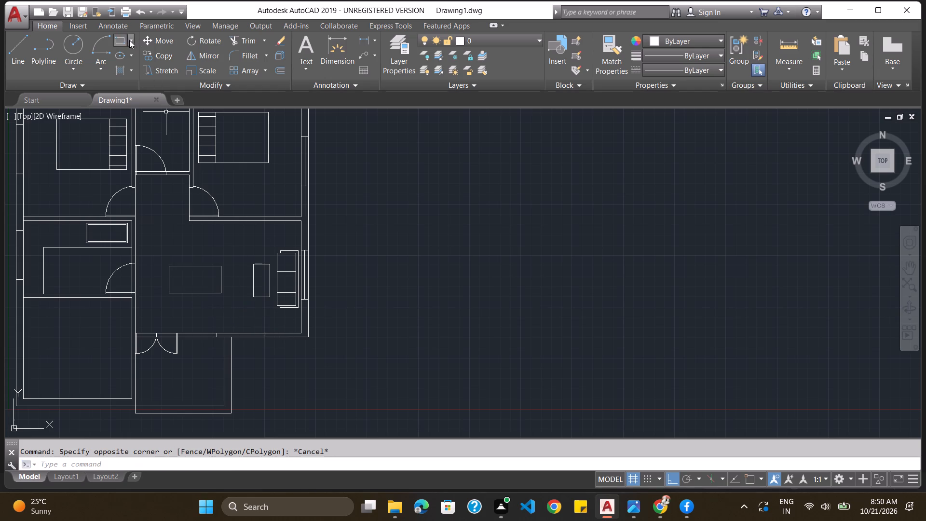
Draw a horizontal sofa rectangle about 1'-9" deep in the living room, just north of the south window.
{"action": "left_click", "coordinate": [118, 40]}
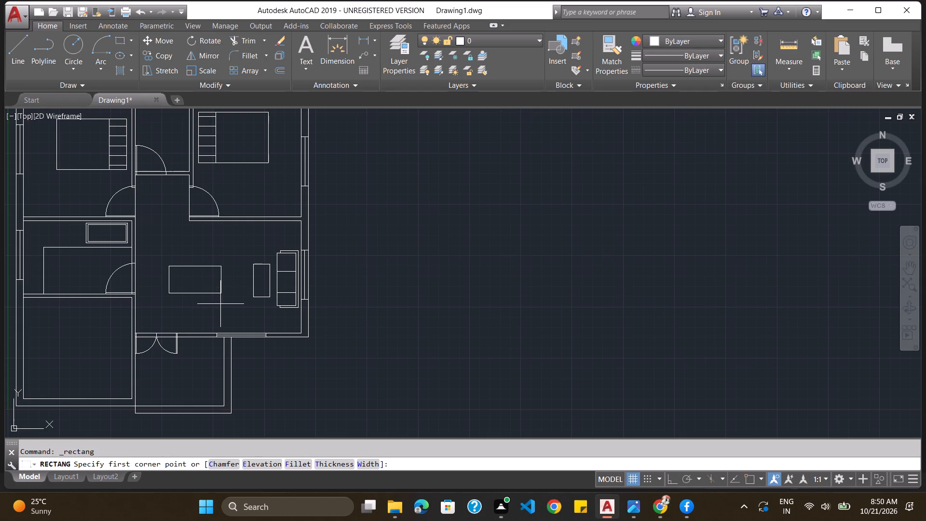
{"action": "left_click", "coordinate": [232, 308]}
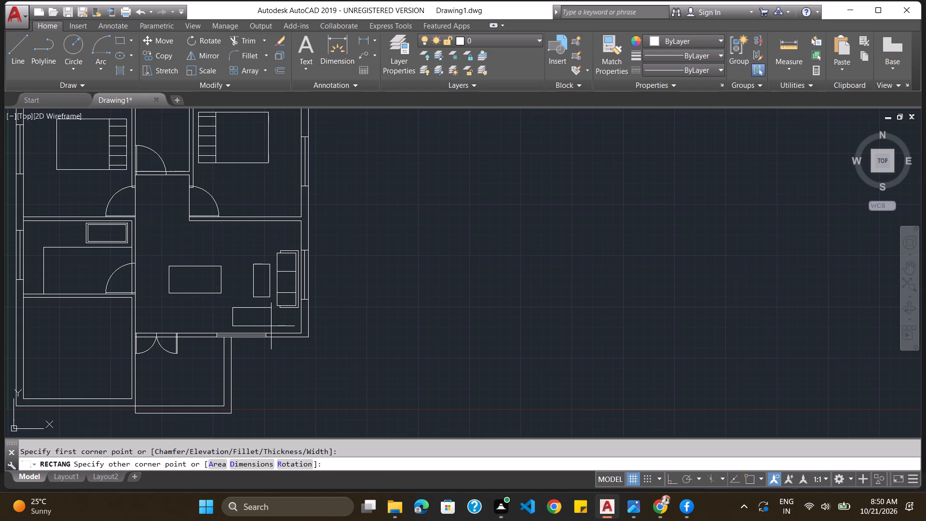
{"action": "left_click", "coordinate": [272, 326]}
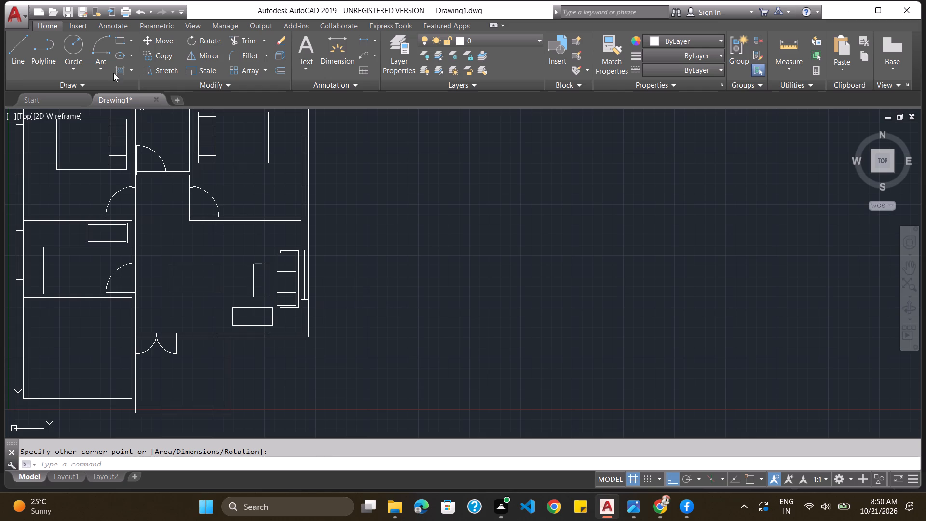
Divide the new sofa rectangle into two seats with a vertical line about 1'-9" long at mid-width.
{"action": "left_click", "coordinate": [8, 48]}
{"action": "scroll", "coordinate": [249, 322], "scroll_direction": "up", "scroll_amount": 3}
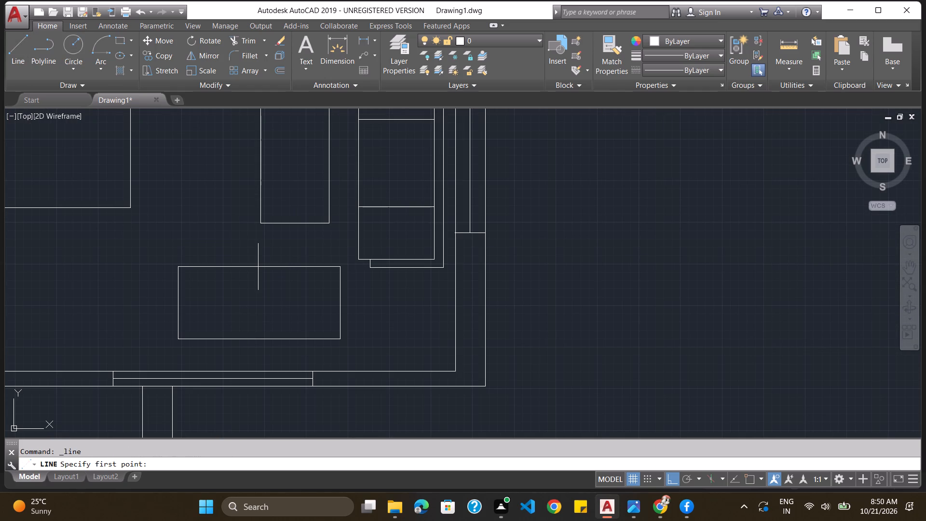
{"action": "left_click", "coordinate": [260, 267]}
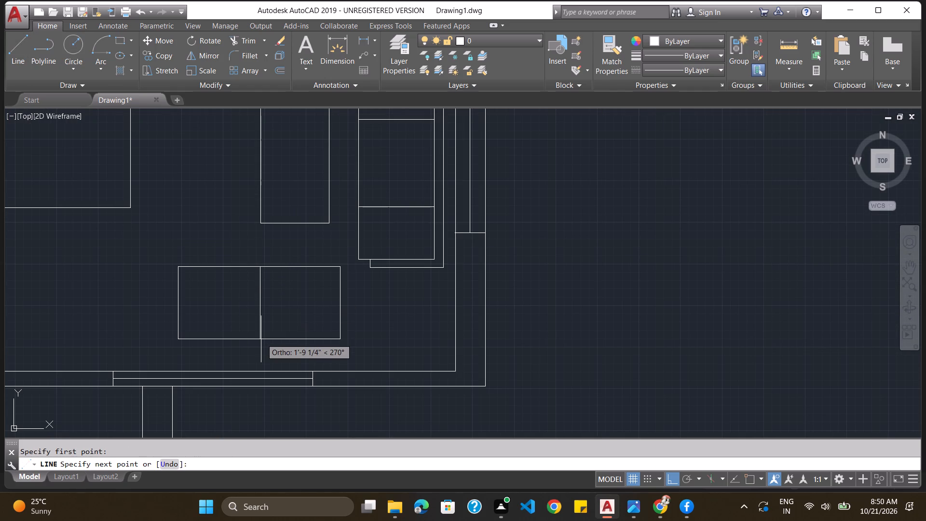
{"action": "left_click", "coordinate": [261, 339]}
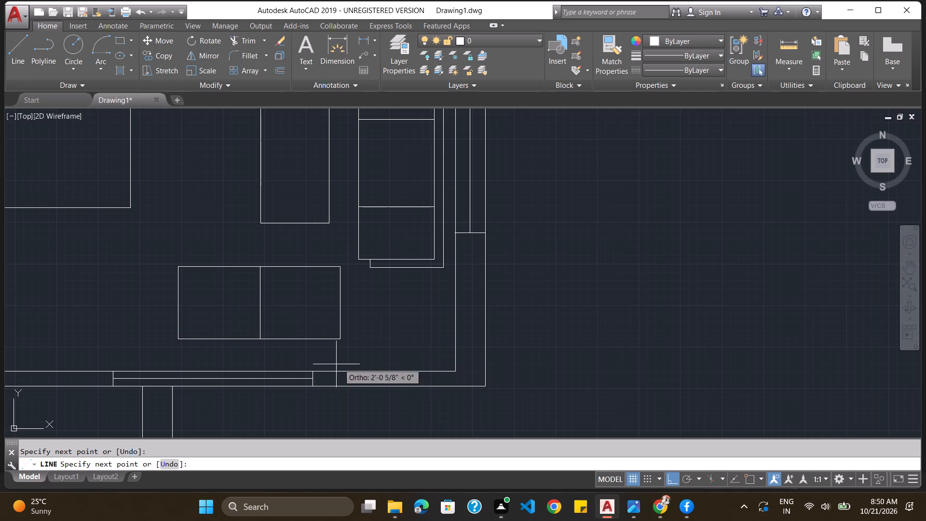
{"action": "key", "text": "Escape"}
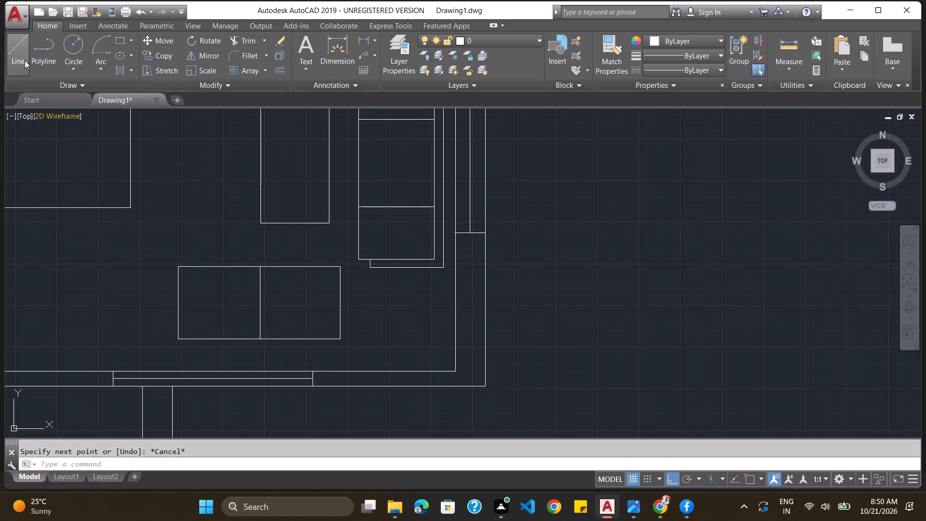
Draw a line outline around the two-seat sofa's east, south and west sides as its backrest, about 4'-3" by 1'-8", with short ends back to the sofa.
{"action": "left_click", "coordinate": [24, 60]}
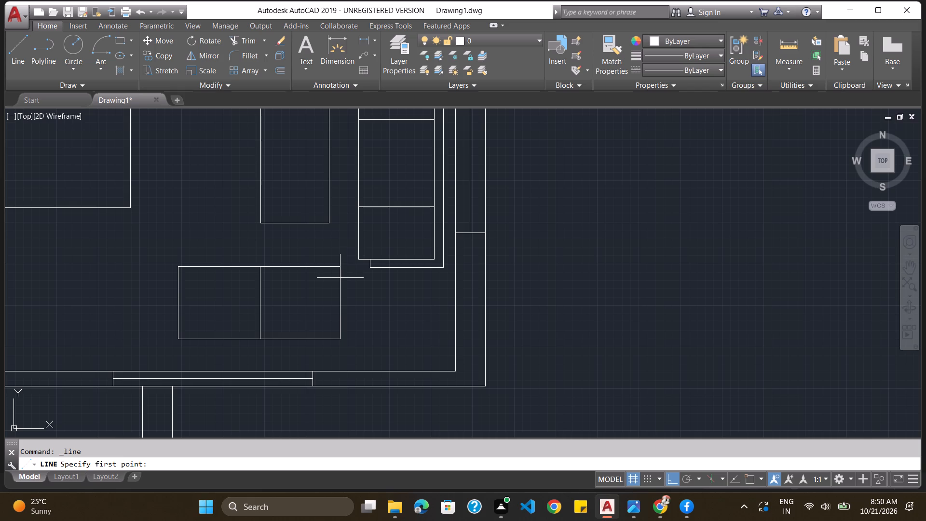
{"action": "left_click", "coordinate": [340, 278]}
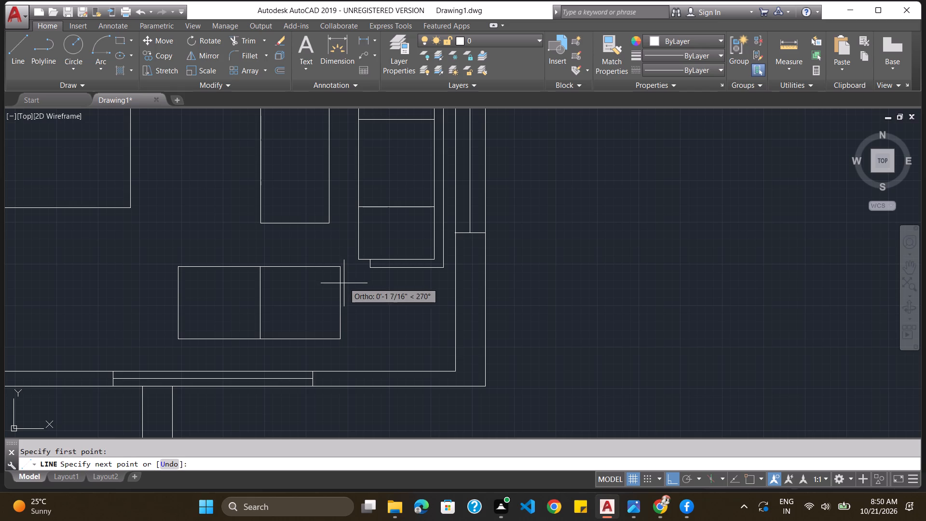
{"action": "left_click", "coordinate": [346, 280]}
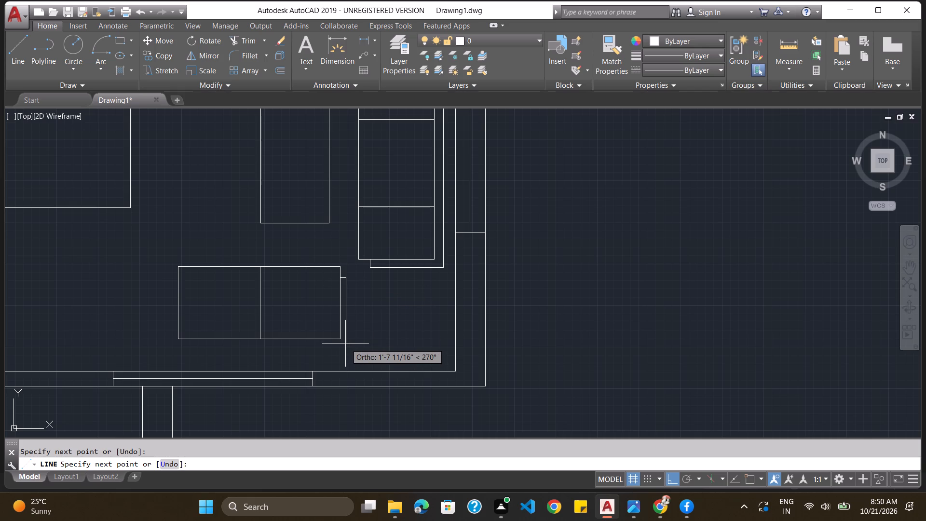
{"action": "left_click", "coordinate": [345, 343]}
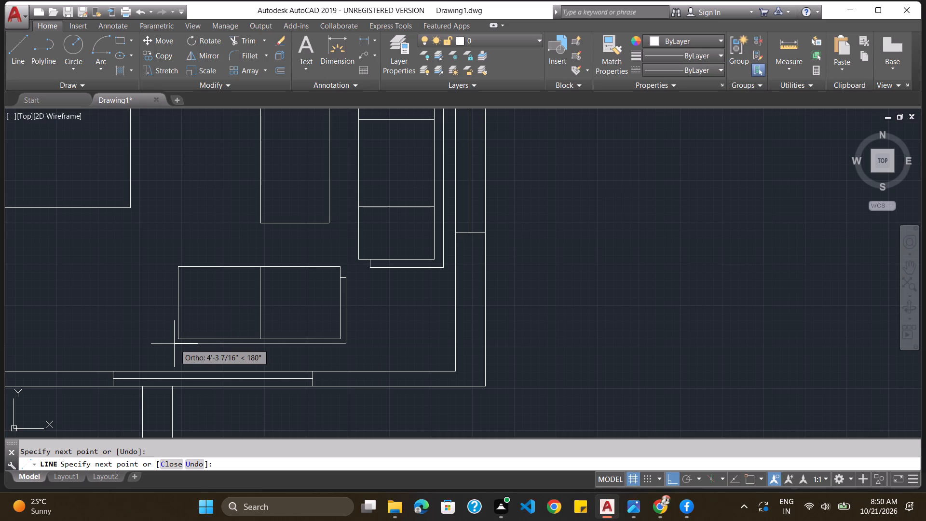
{"action": "left_click", "coordinate": [174, 344]}
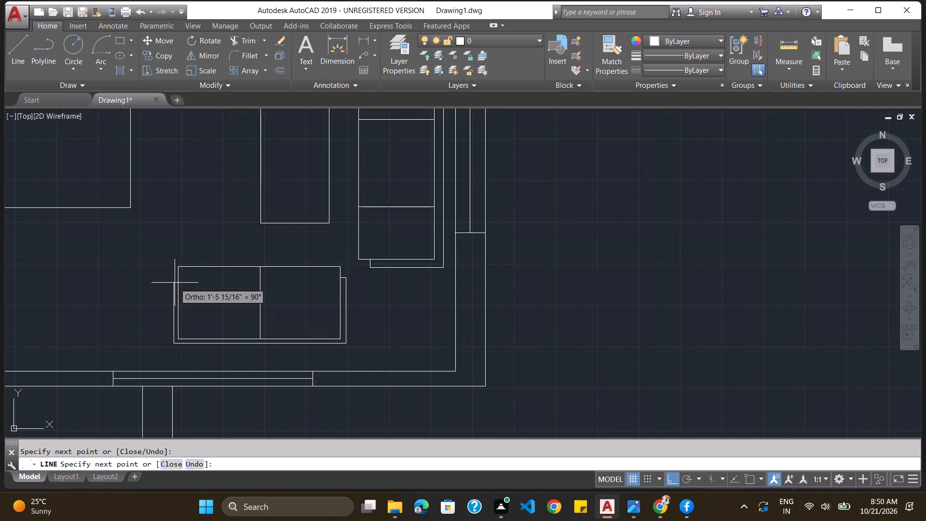
{"action": "left_click", "coordinate": [175, 281]}
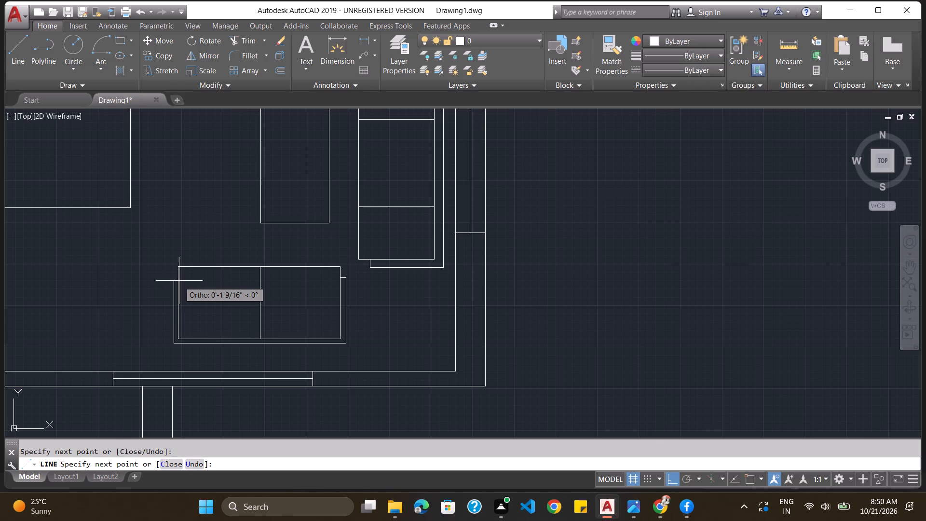
{"action": "left_click", "coordinate": [178, 281]}
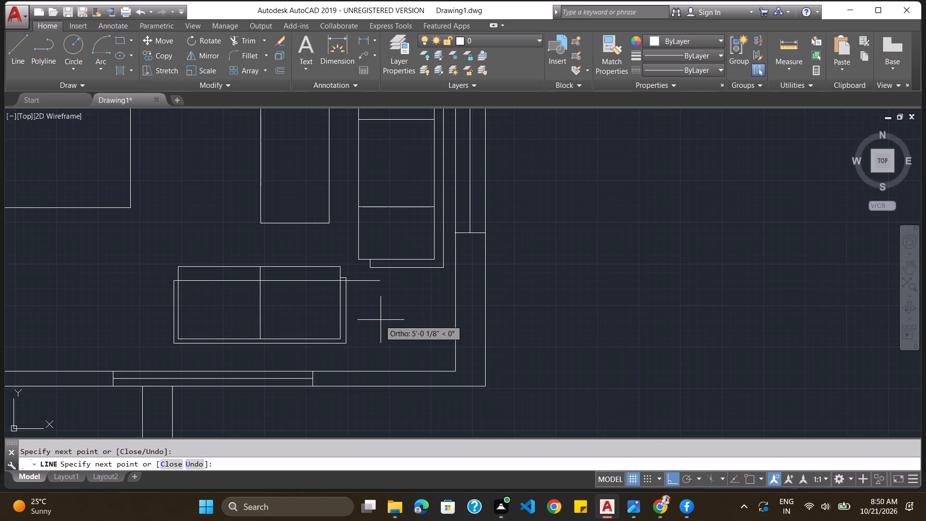
{"action": "key", "text": "Escape"}
{"action": "scroll", "coordinate": [272, 335], "scroll_direction": "down", "scroll_amount": 3}
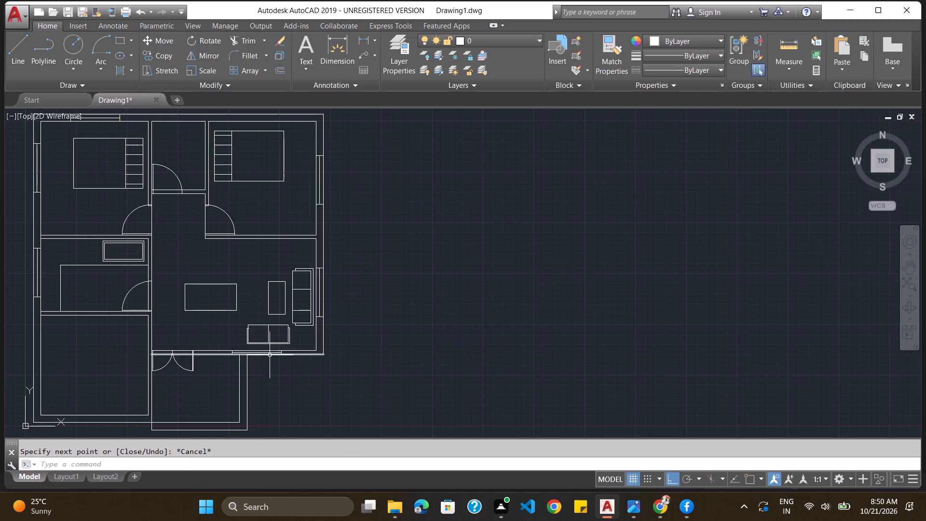
Offset the large table rectangle in the middle of the living room 0.5" inward.
{"action": "scroll", "coordinate": [272, 367], "scroll_direction": "up", "scroll_amount": 1}
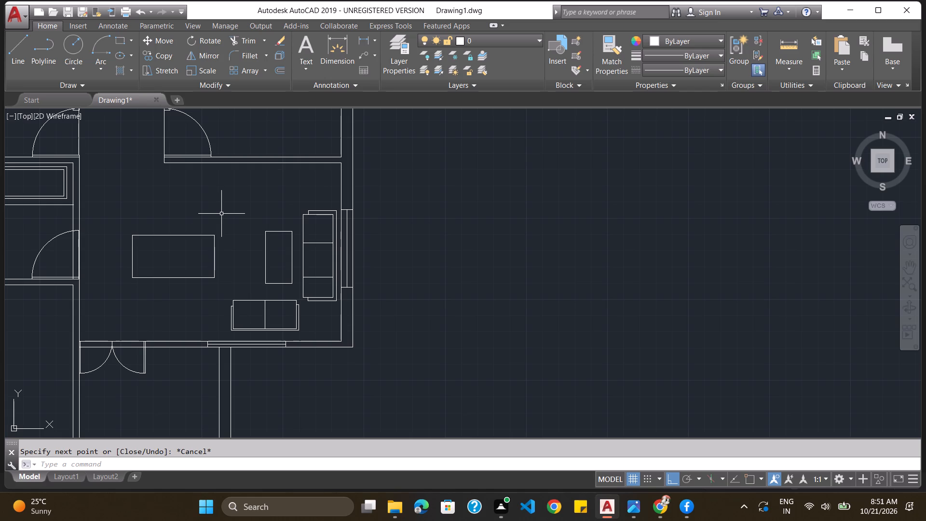
{"action": "key", "text": "Escape"}
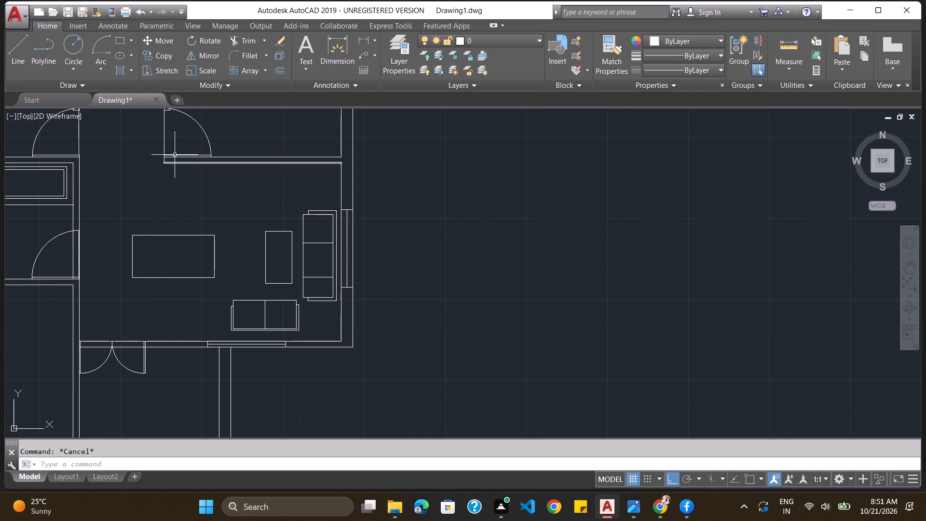
{"action": "left_click", "coordinate": [277, 72]}
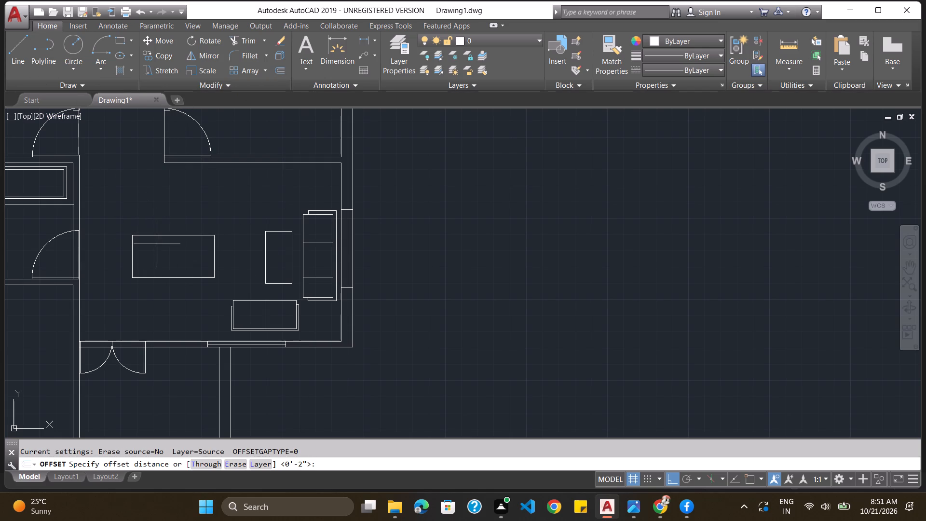
{"action": "type", "text": "0.5"}
{"action": "key", "text": "shift+quotedbl"}
{"action": "key", "text": "Return"}
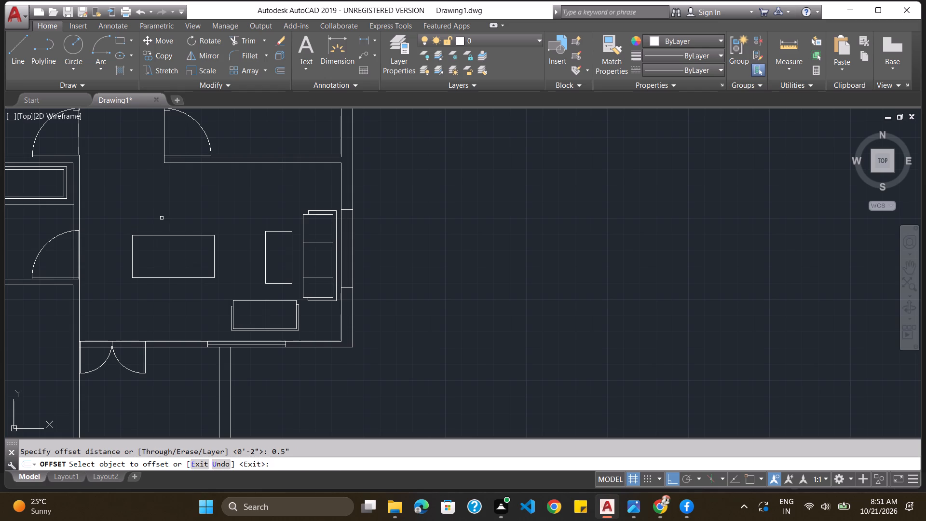
{"action": "left_click", "coordinate": [164, 234]}
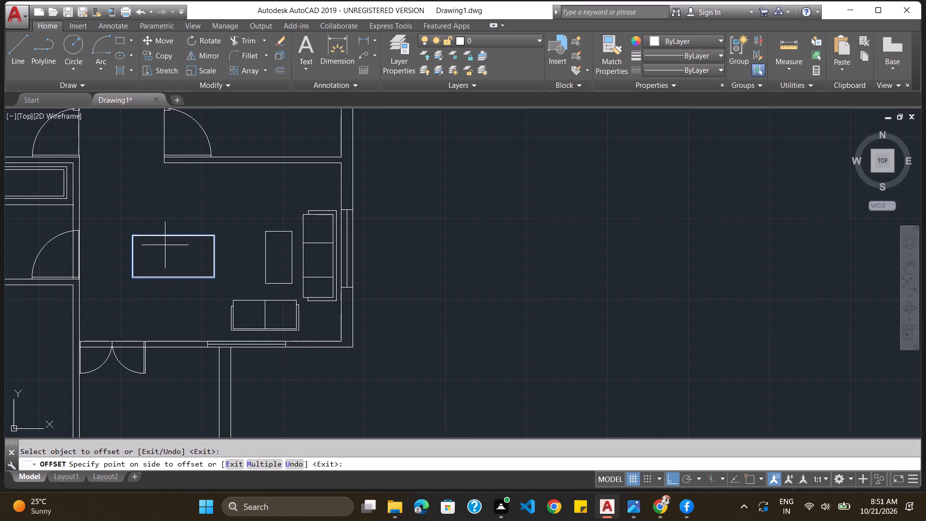
{"action": "left_click", "coordinate": [165, 245]}
{"action": "scroll", "coordinate": [181, 291], "scroll_direction": "up", "scroll_amount": 1}
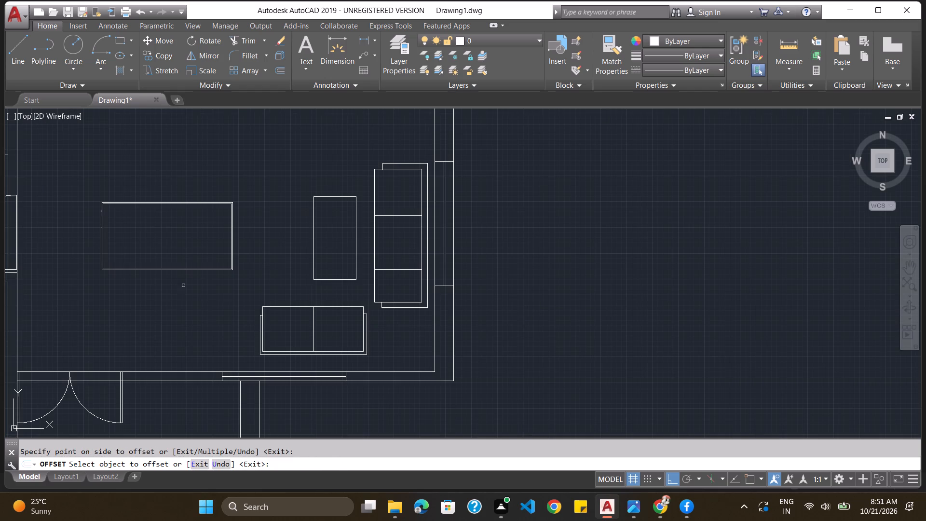
{"action": "key", "text": "Escape"}
{"action": "scroll", "coordinate": [200, 280], "scroll_direction": "down", "scroll_amount": 3}
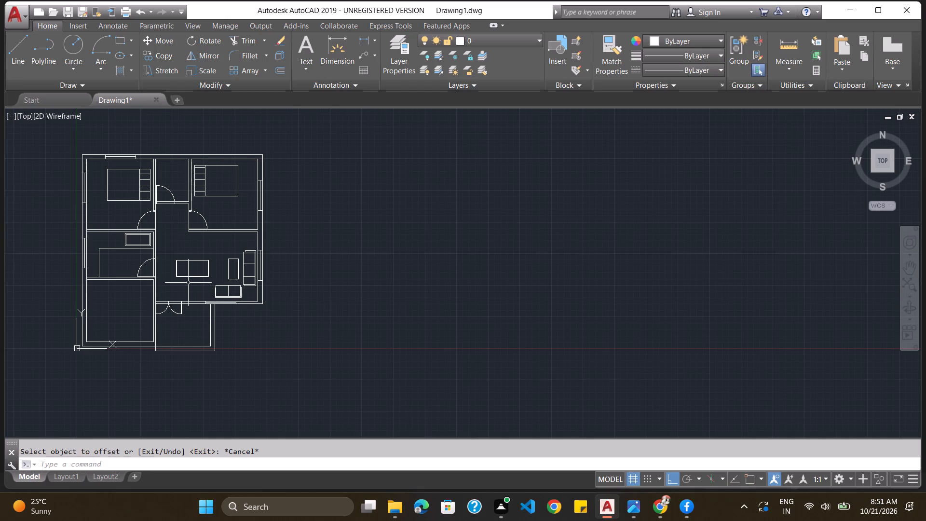
Offset the large table's inner outline another 0.5" inward.
{"action": "scroll", "coordinate": [145, 256], "scroll_direction": "up", "scroll_amount": 1}
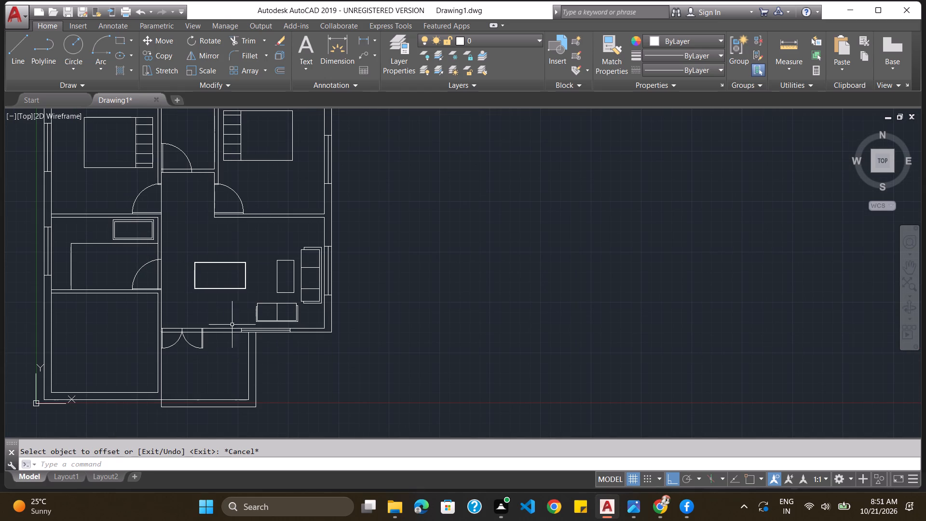
{"action": "left_click", "coordinate": [248, 469]}
{"action": "key", "text": "o"}
{"action": "key", "text": "Return"}
{"action": "type", "text": "0.5\""}
{"action": "key", "text": "Return"}
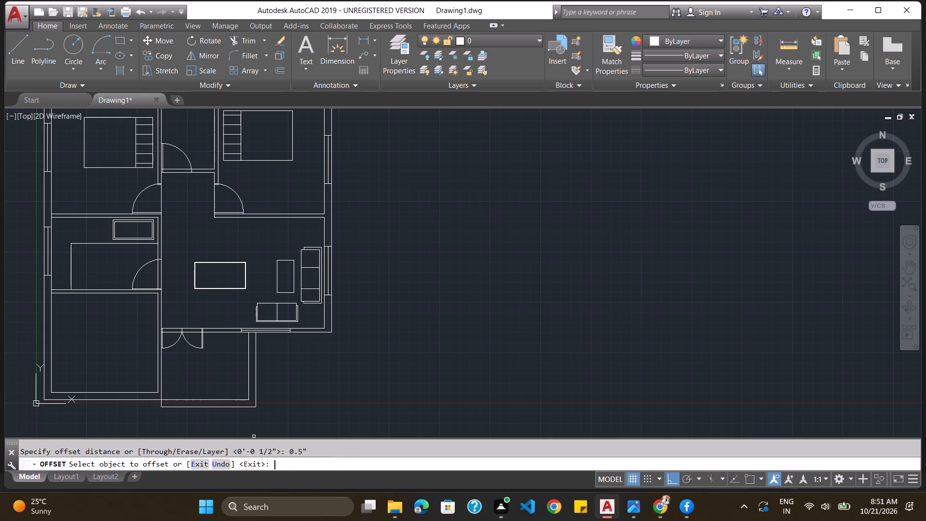
{"action": "scroll", "coordinate": [243, 268], "scroll_direction": "up", "scroll_amount": 3}
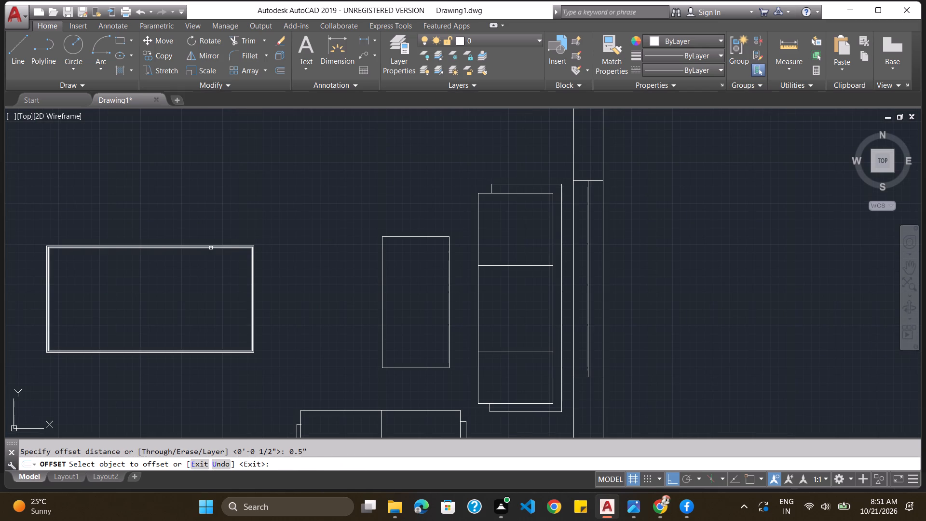
{"action": "left_click", "coordinate": [211, 248]}
{"action": "left_click", "coordinate": [209, 251]}
{"action": "scroll", "coordinate": [211, 261], "scroll_direction": "down", "scroll_amount": 2}
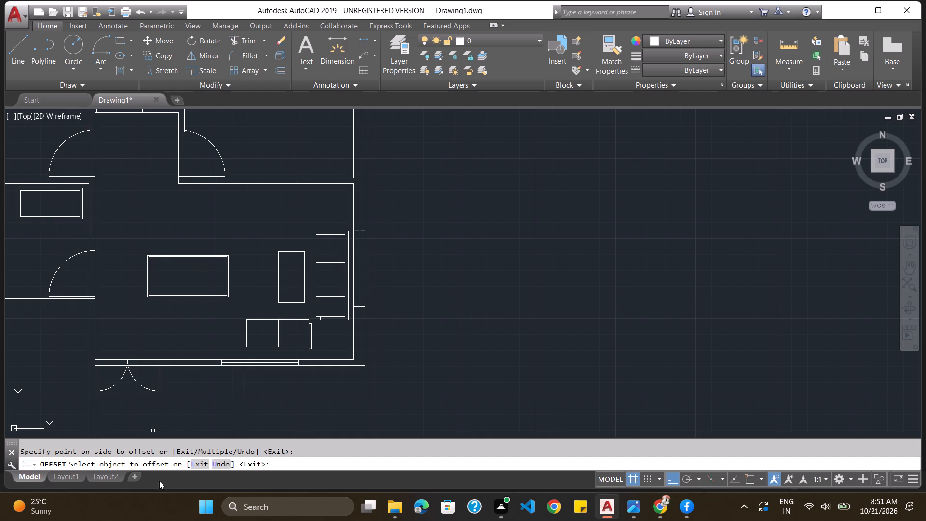
{"action": "left_click", "coordinate": [299, 466]}
{"action": "key", "text": "Escape"}
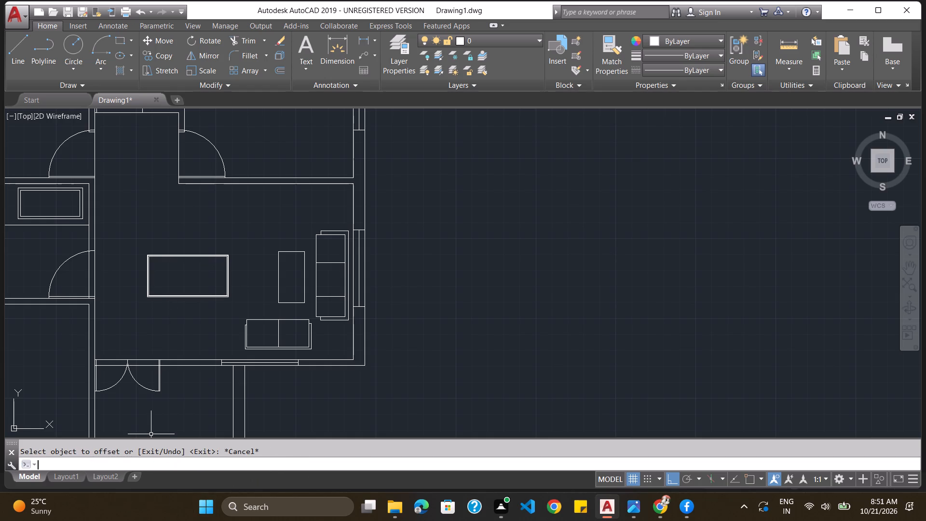
Draw a short vertical line about 0'-11" long just east of the large table.
{"action": "key", "text": "l"}
{"action": "key", "text": "Return"}
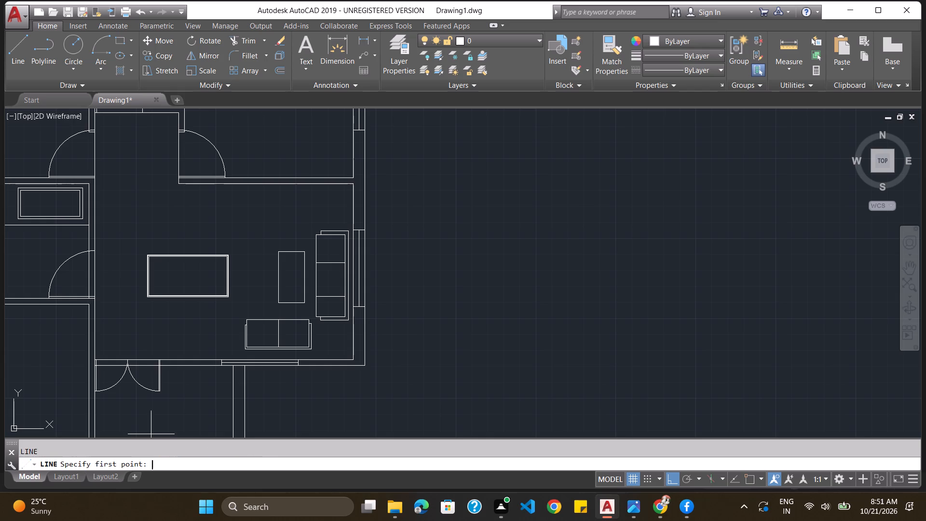
{"action": "scroll", "coordinate": [163, 231], "scroll_direction": "up", "scroll_amount": 1}
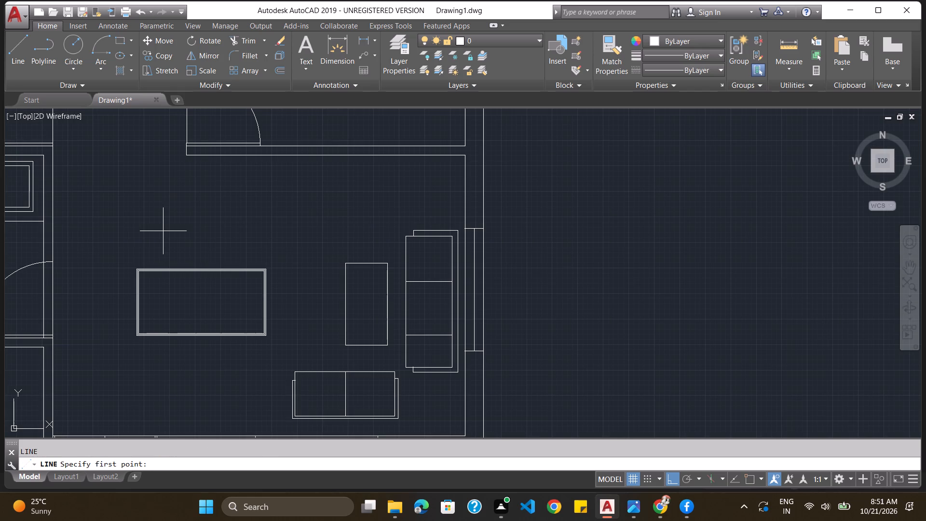
{"action": "left_click", "coordinate": [286, 288]}
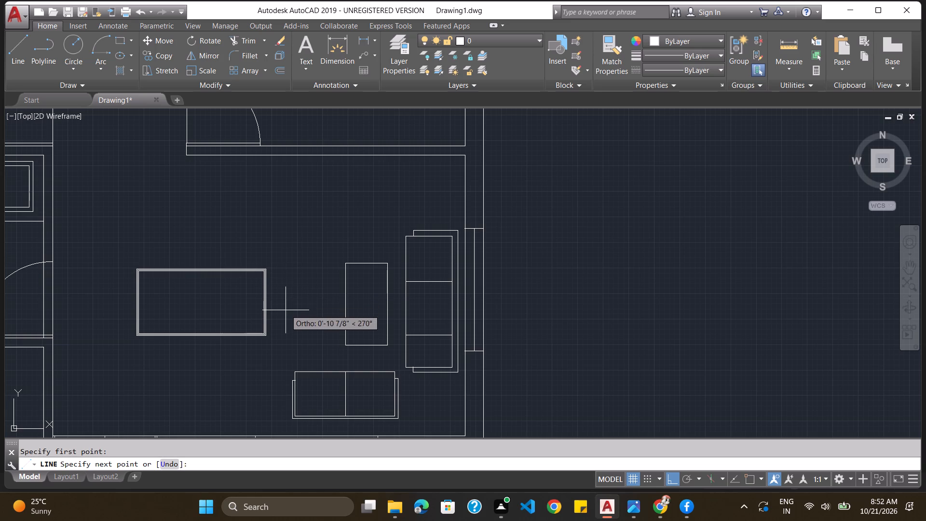
{"action": "left_click", "coordinate": [286, 310]}
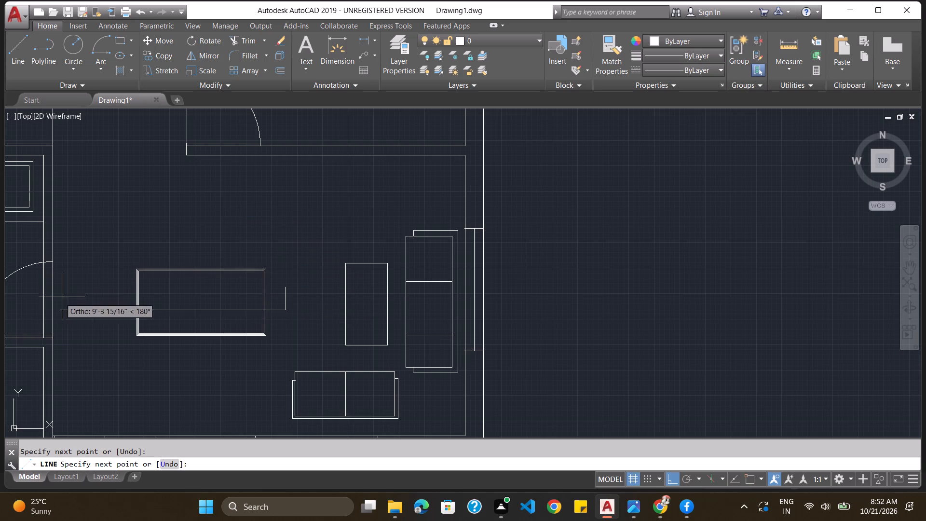
{"action": "key", "text": "Escape"}
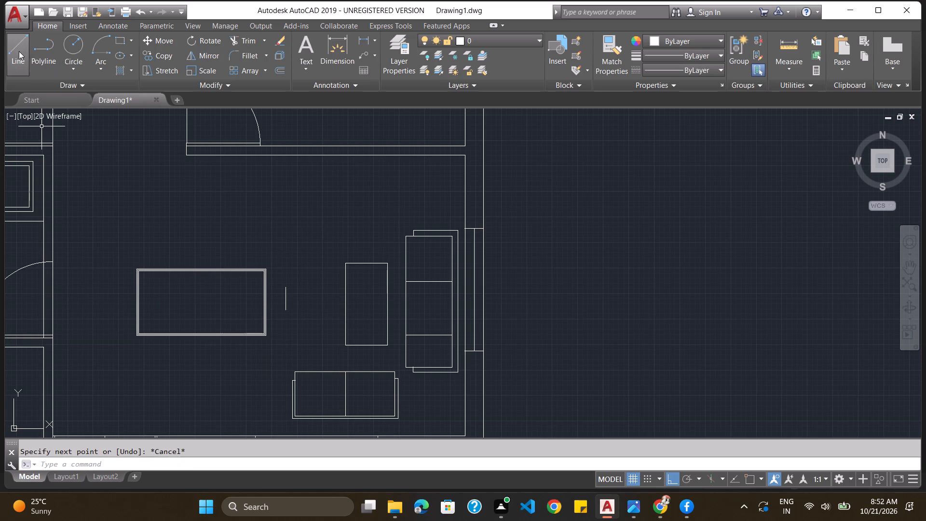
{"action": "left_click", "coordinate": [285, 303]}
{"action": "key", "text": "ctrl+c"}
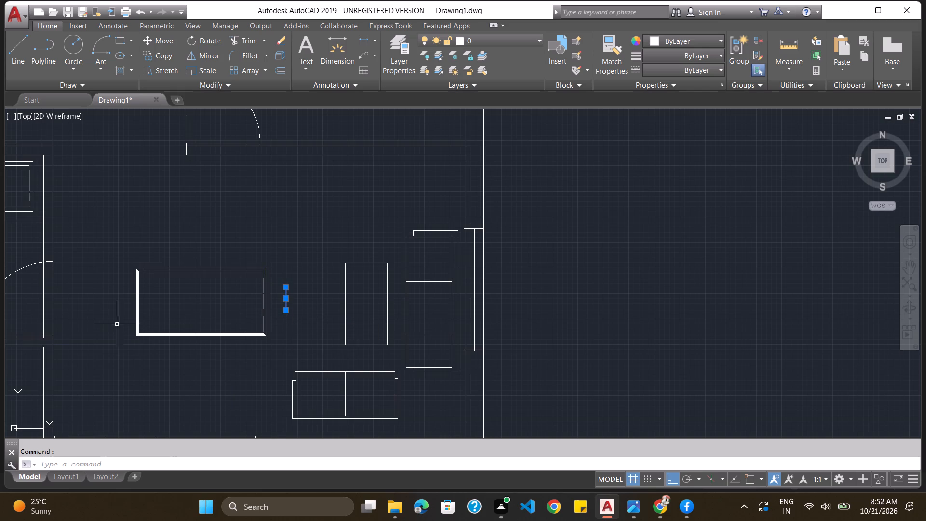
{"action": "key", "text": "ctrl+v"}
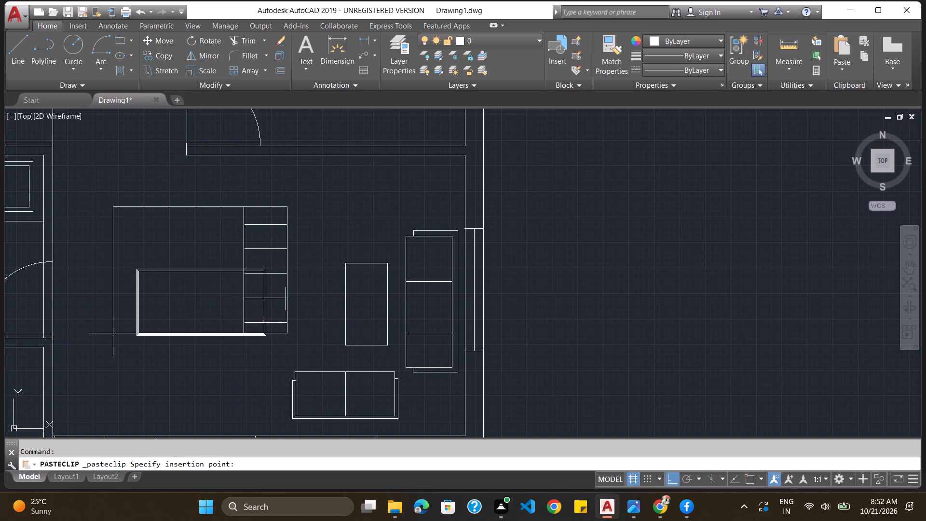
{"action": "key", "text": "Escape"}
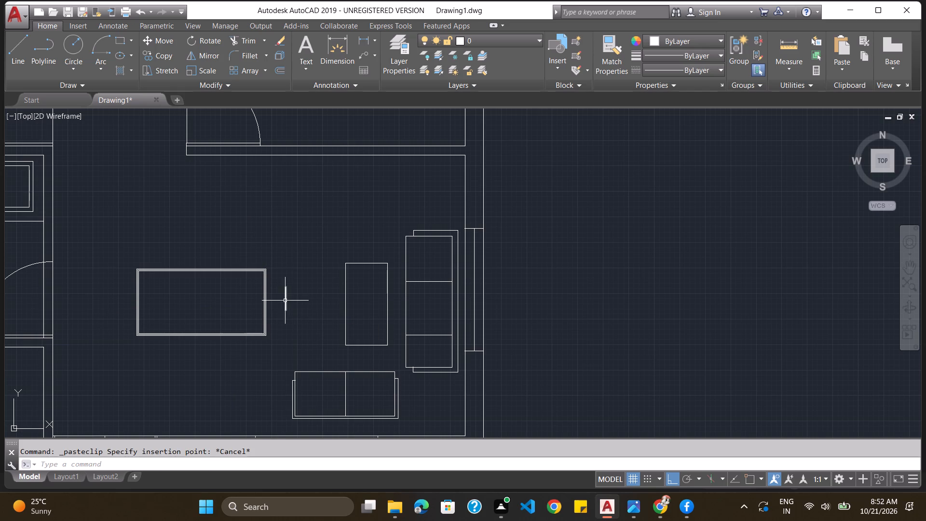
Copy the short vertical line east of the large table and place one copy just west and another just north of the table.
{"action": "left_click", "coordinate": [285, 301]}
{"action": "key", "text": "ctrl+c"}
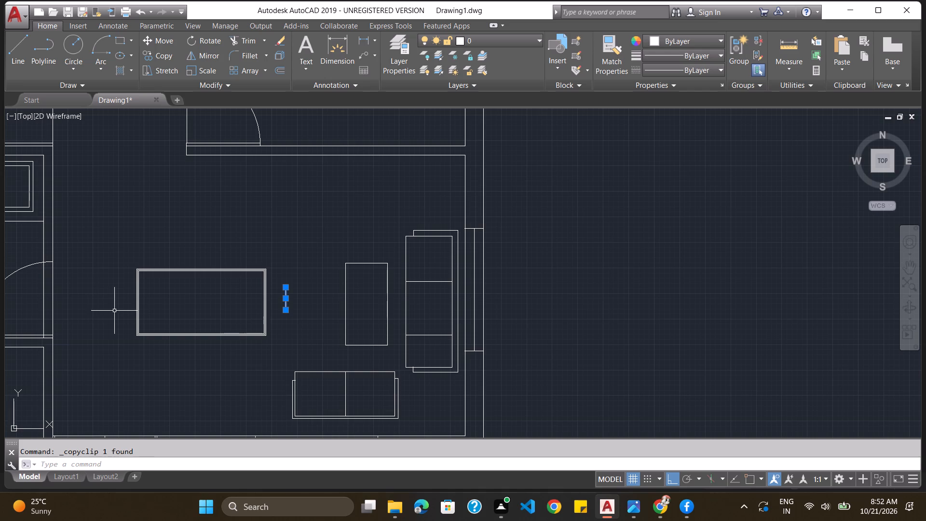
{"action": "key", "text": "ctrl+v"}
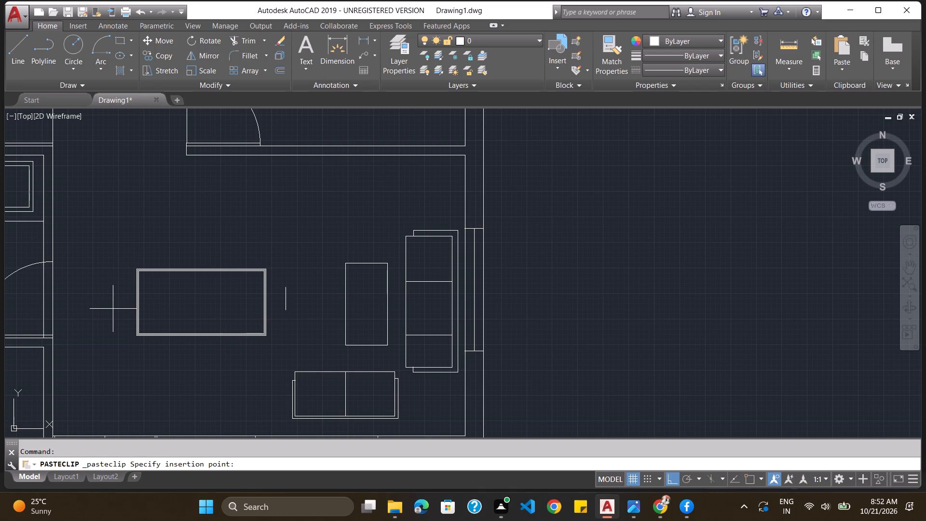
{"action": "left_click", "coordinate": [113, 309]}
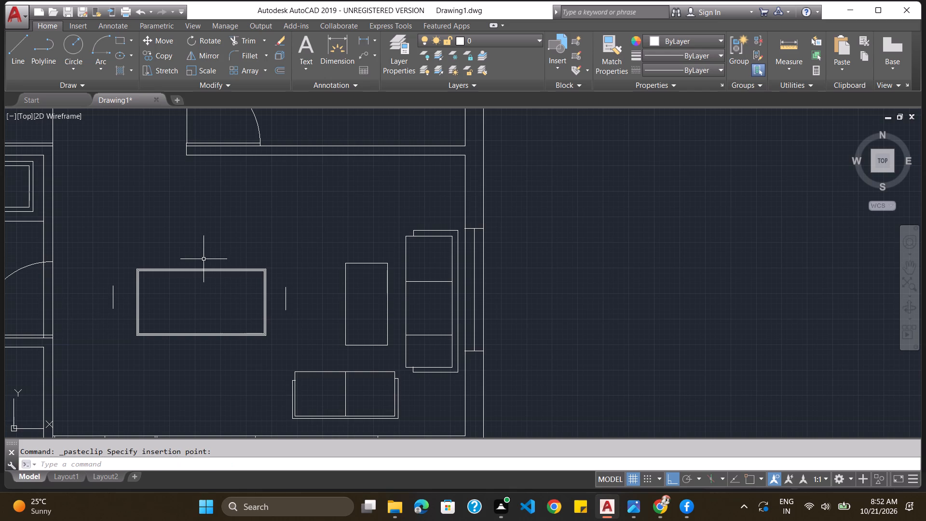
{"action": "key", "text": "ctrl+v"}
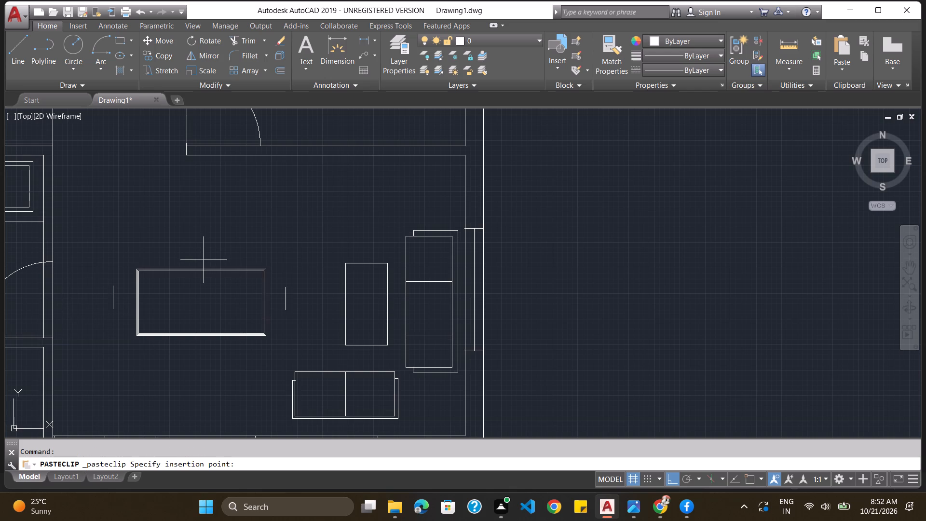
{"action": "left_click", "coordinate": [233, 253]}
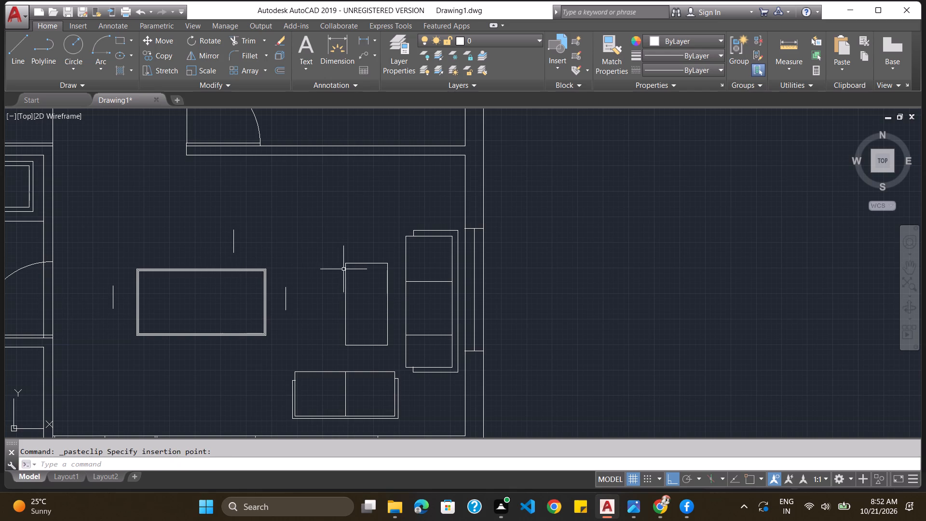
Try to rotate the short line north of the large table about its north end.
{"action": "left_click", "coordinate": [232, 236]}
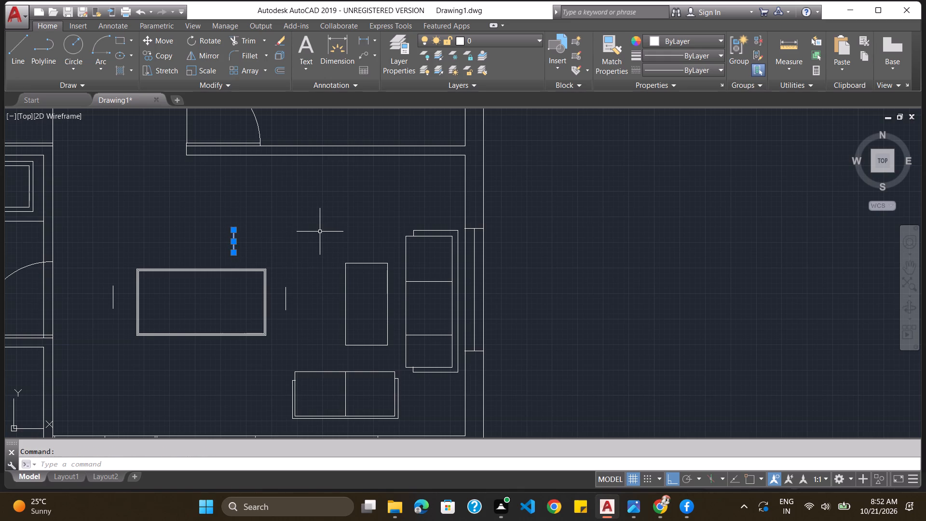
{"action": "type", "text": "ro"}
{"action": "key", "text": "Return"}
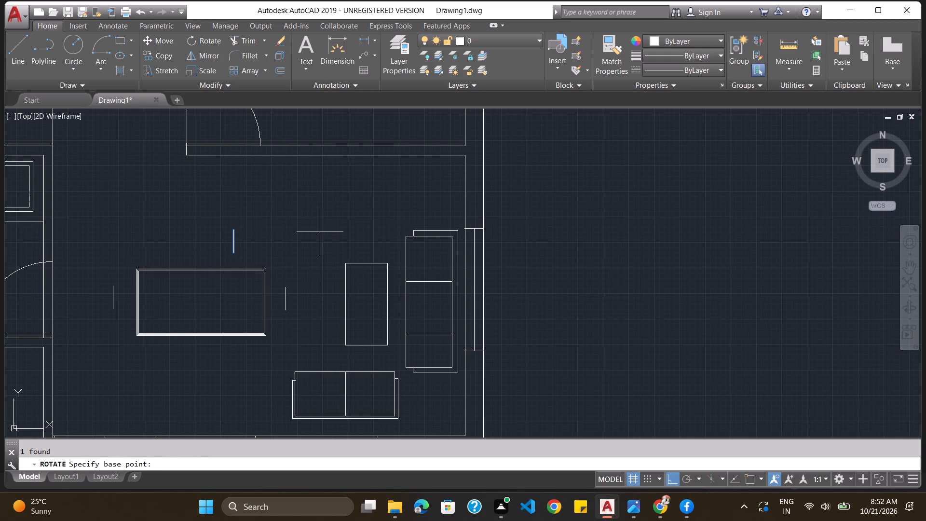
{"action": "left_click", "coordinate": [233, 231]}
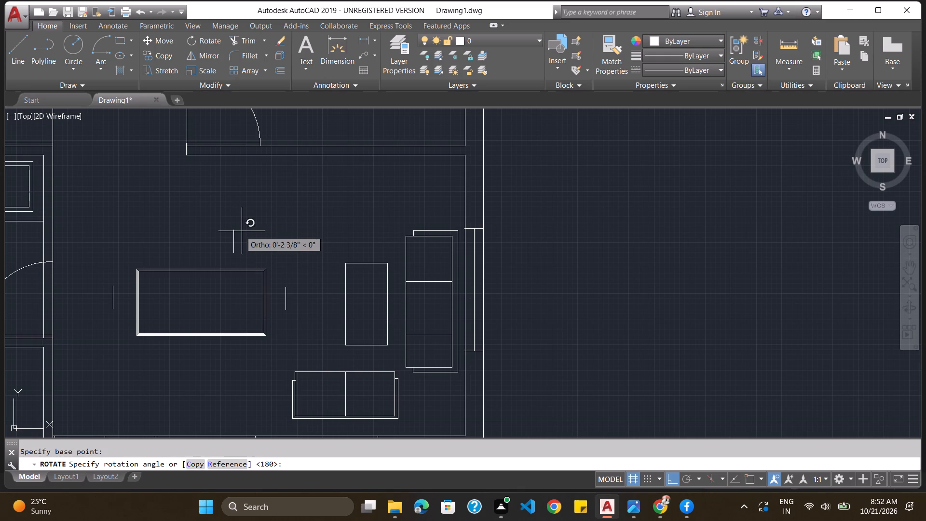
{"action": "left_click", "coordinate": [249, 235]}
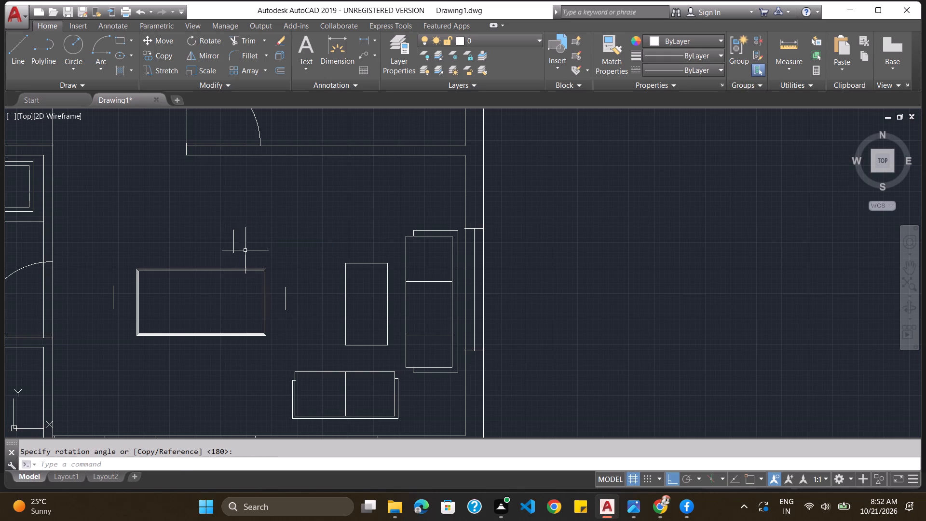
Rotate the short line north of the large table 90° clockwise about its north end so it lies horizontally.
{"action": "left_click", "coordinate": [232, 238]}
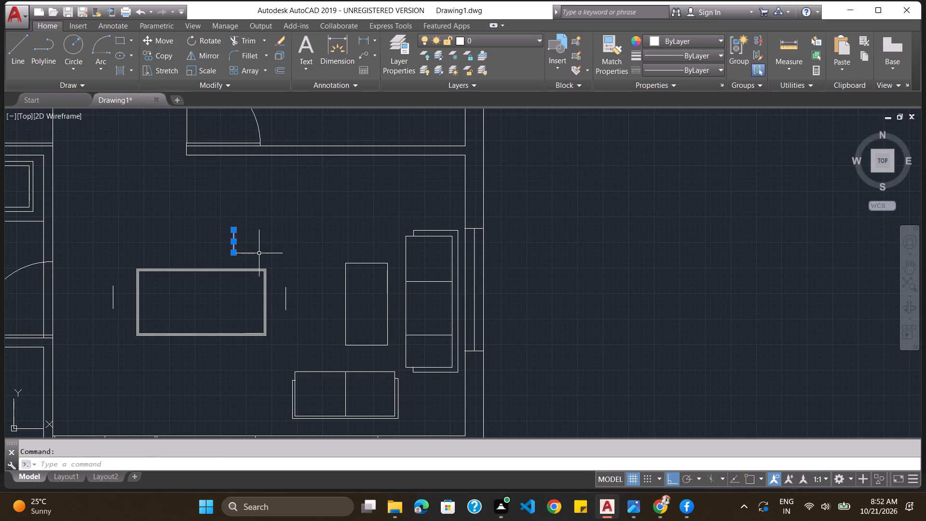
{"action": "type", "text": "ro"}
{"action": "key", "text": "Return"}
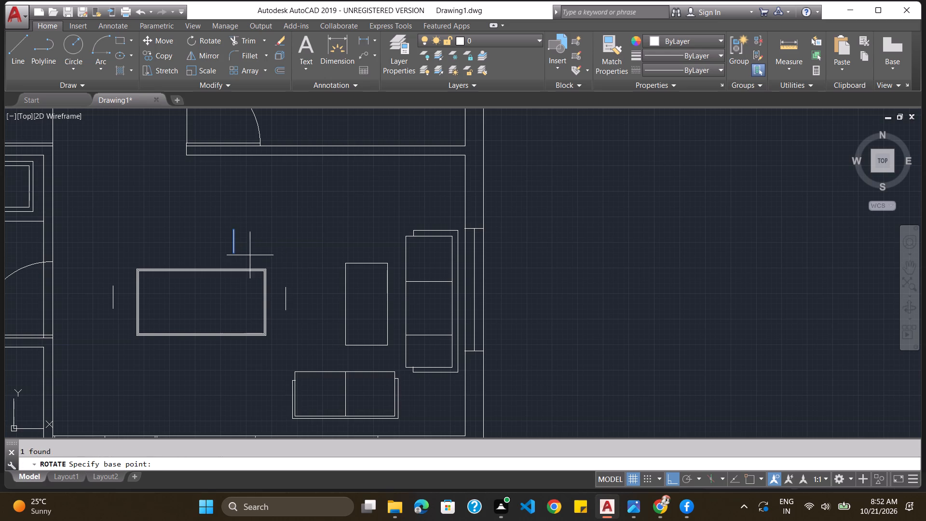
{"action": "left_click", "coordinate": [233, 231]}
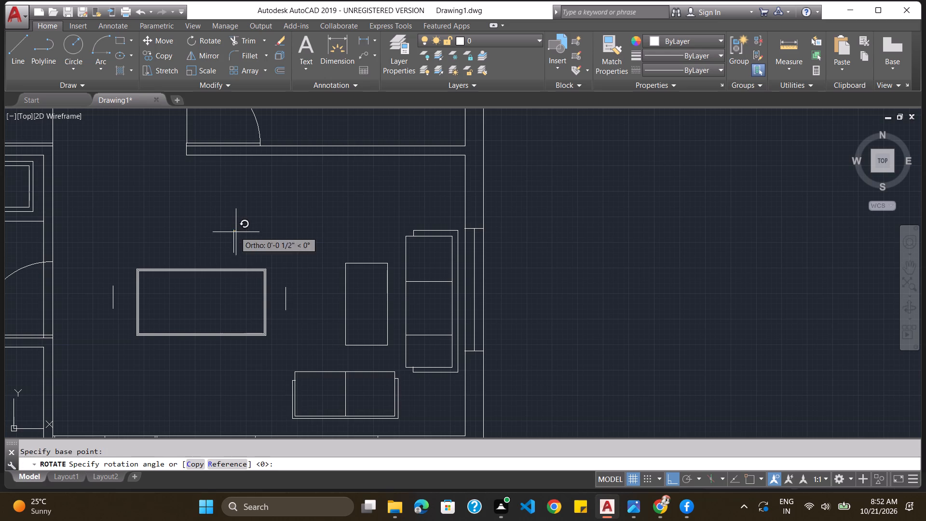
{"action": "left_click", "coordinate": [241, 248]}
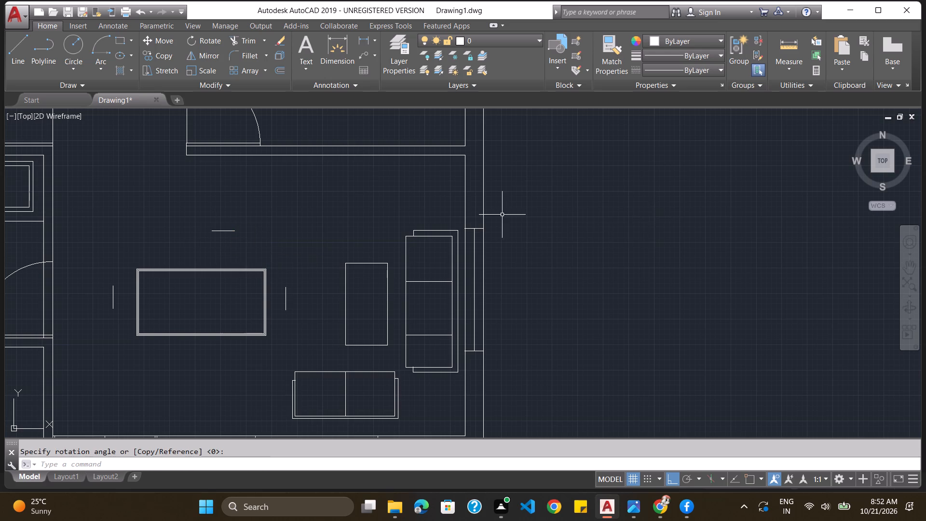
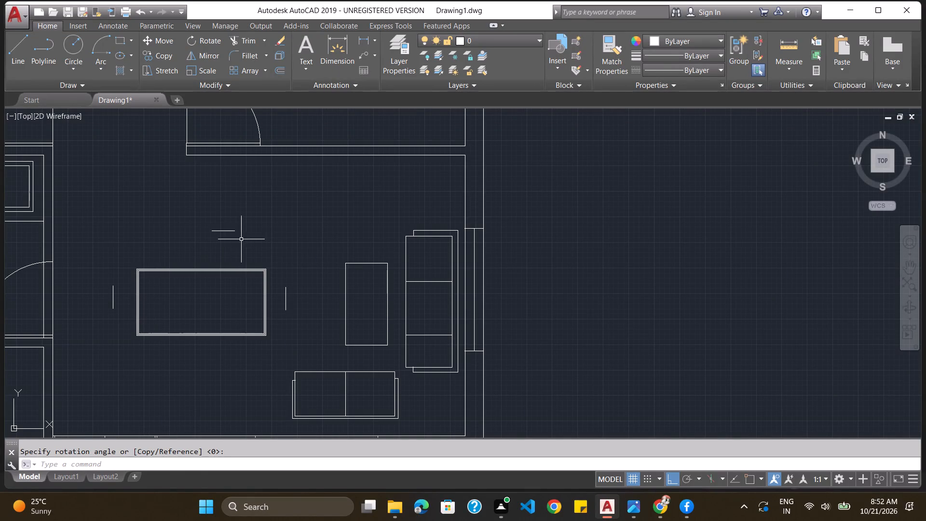
Move the short horizontal line north of the large table slightly closer to the table.
{"action": "left_click", "coordinate": [229, 232]}
{"action": "left_click_drag", "start_coordinate": [229, 231], "coordinate": [229, 235]}
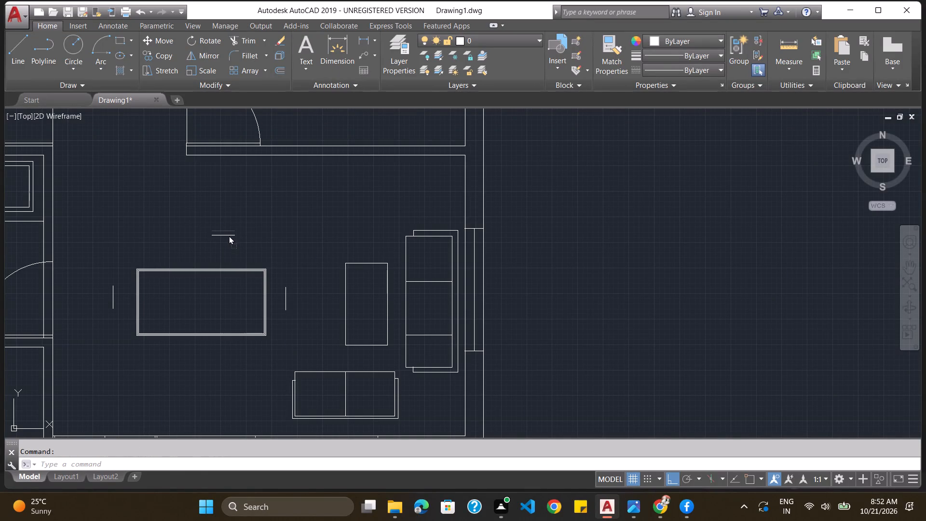
{"action": "left_click_drag", "start_coordinate": [229, 235], "coordinate": [233, 241]}
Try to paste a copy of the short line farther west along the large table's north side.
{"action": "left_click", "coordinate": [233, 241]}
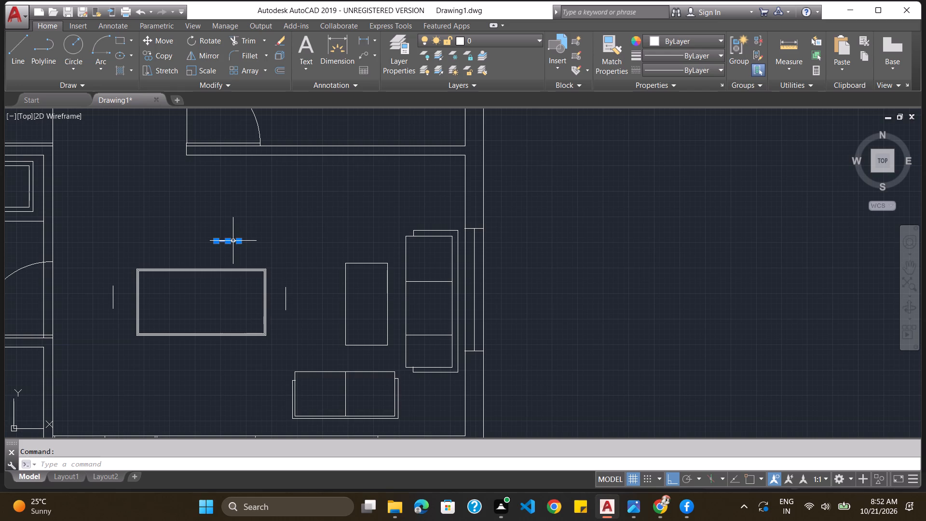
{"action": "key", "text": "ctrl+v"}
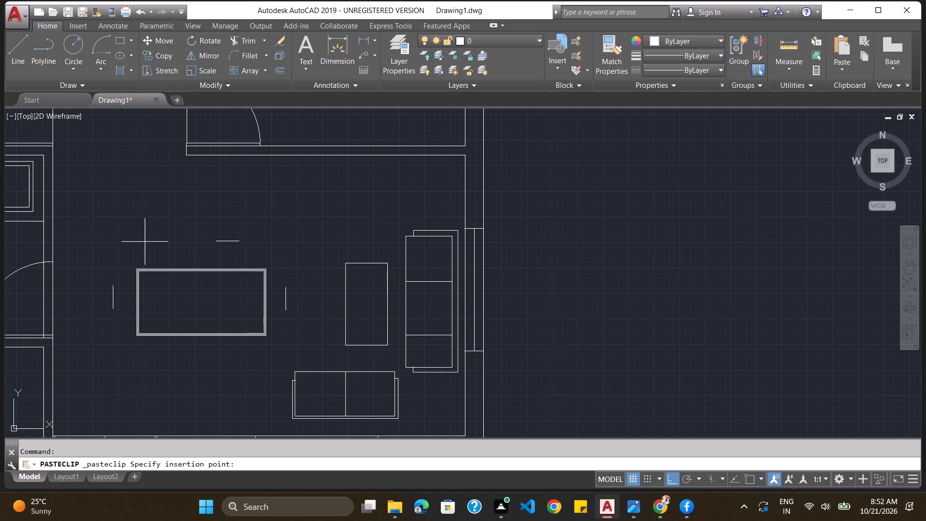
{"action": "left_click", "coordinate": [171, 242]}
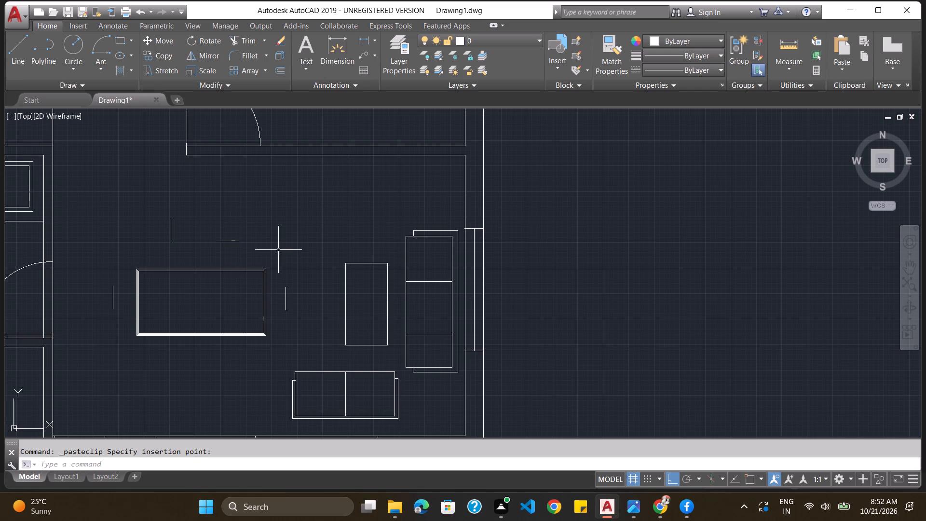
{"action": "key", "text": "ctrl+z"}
Copy the short horizontal line and paste one copy to its west and two copies spaced along the large table's south side.
{"action": "left_click", "coordinate": [231, 242]}
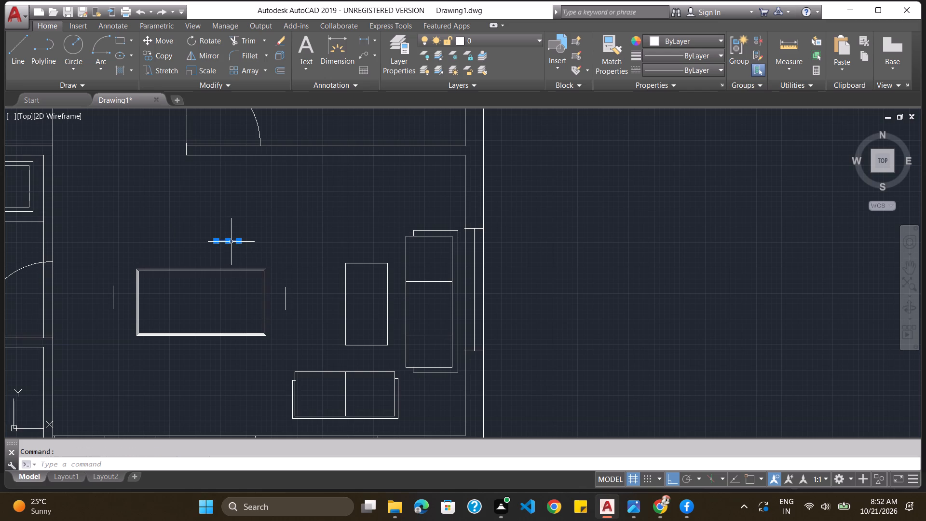
{"action": "key", "text": "ctrl+c"}
{"action": "key", "text": "ctrl+v"}
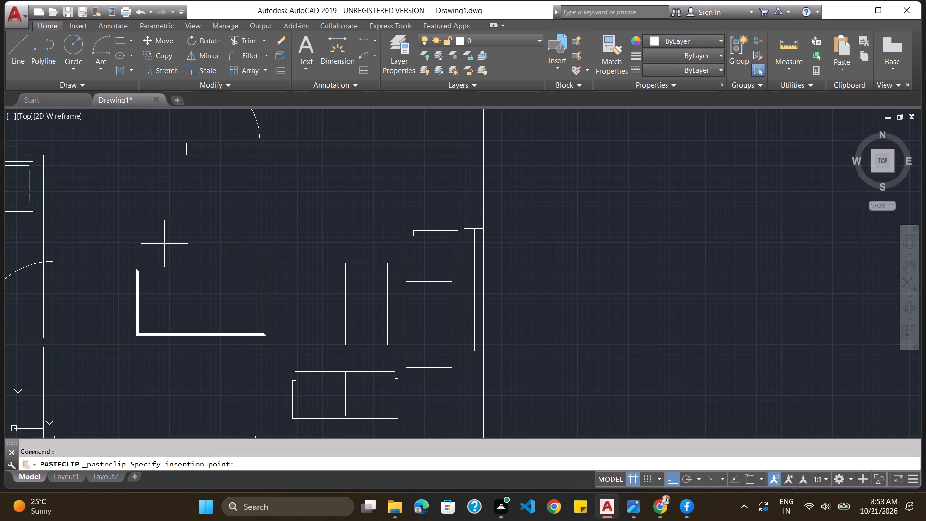
{"action": "left_click", "coordinate": [164, 244]}
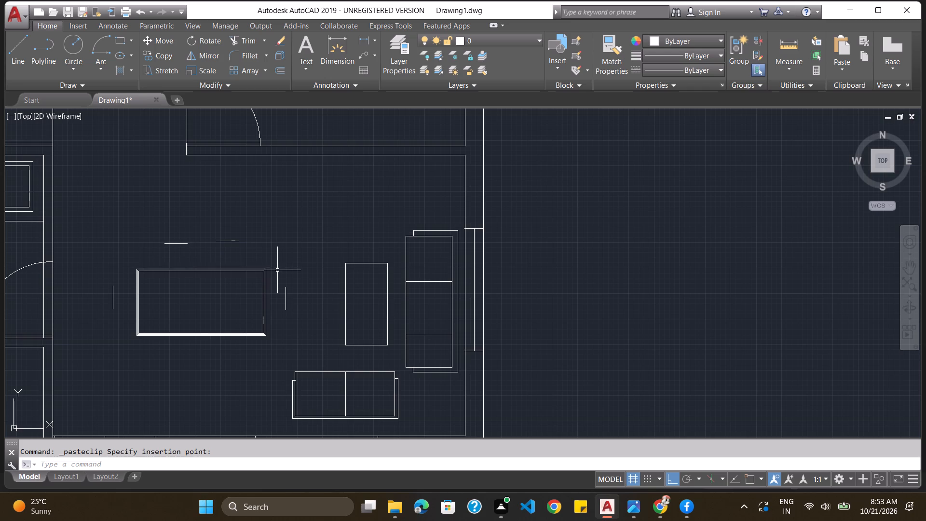
{"action": "key", "text": "ctrl+v"}
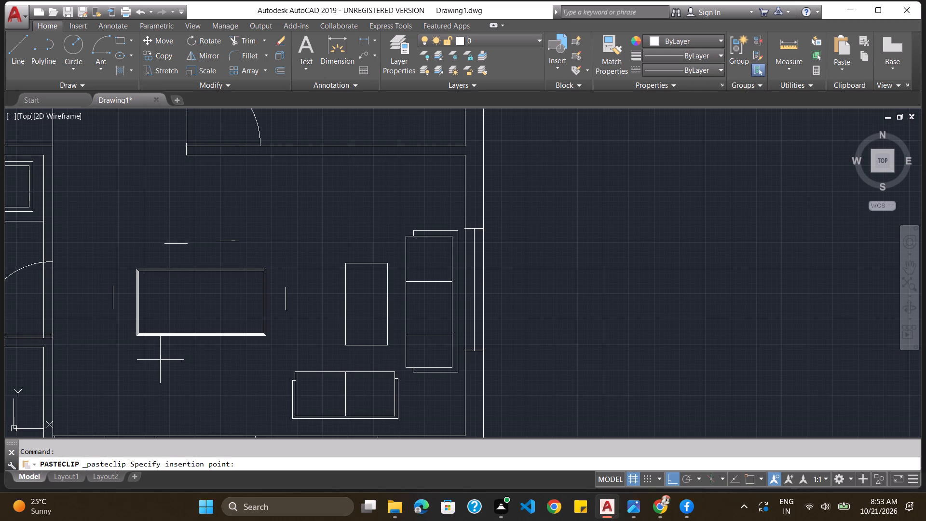
{"action": "left_click", "coordinate": [160, 360]}
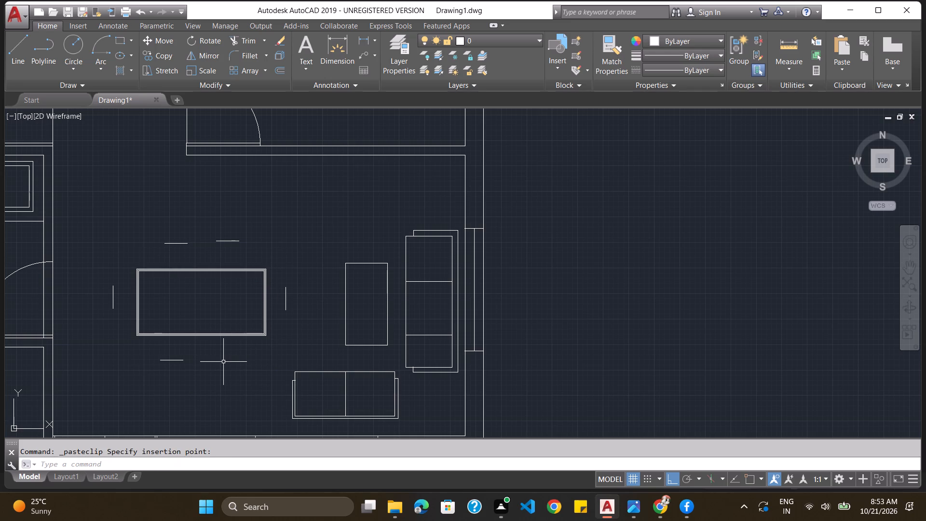
{"action": "key", "text": "ctrl+v"}
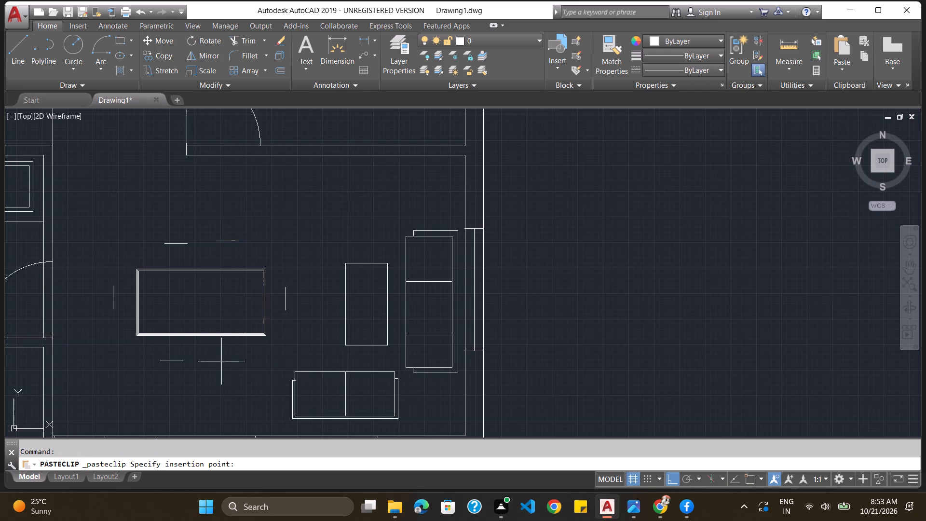
{"action": "left_click", "coordinate": [223, 361]}
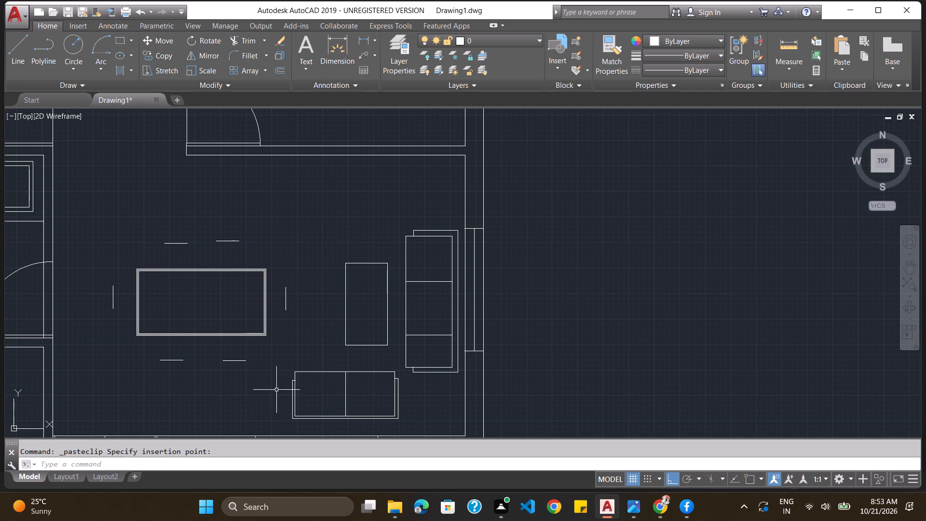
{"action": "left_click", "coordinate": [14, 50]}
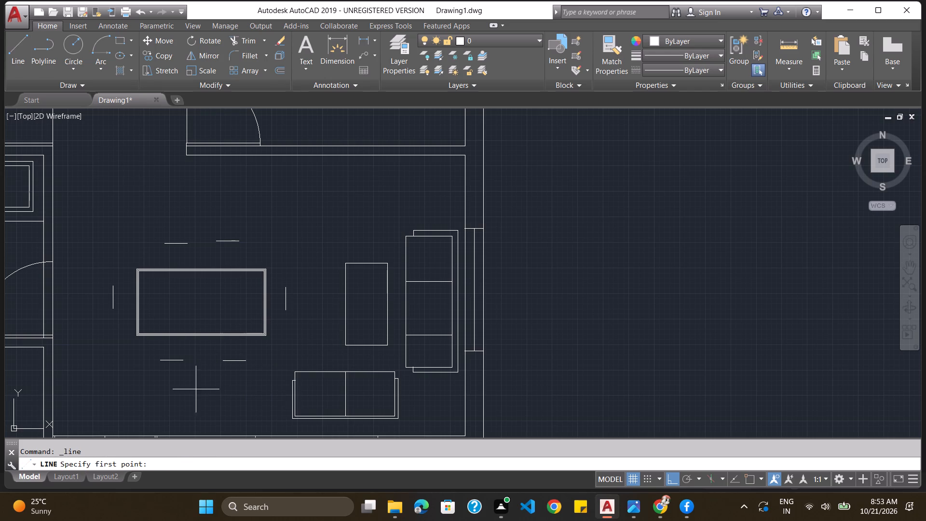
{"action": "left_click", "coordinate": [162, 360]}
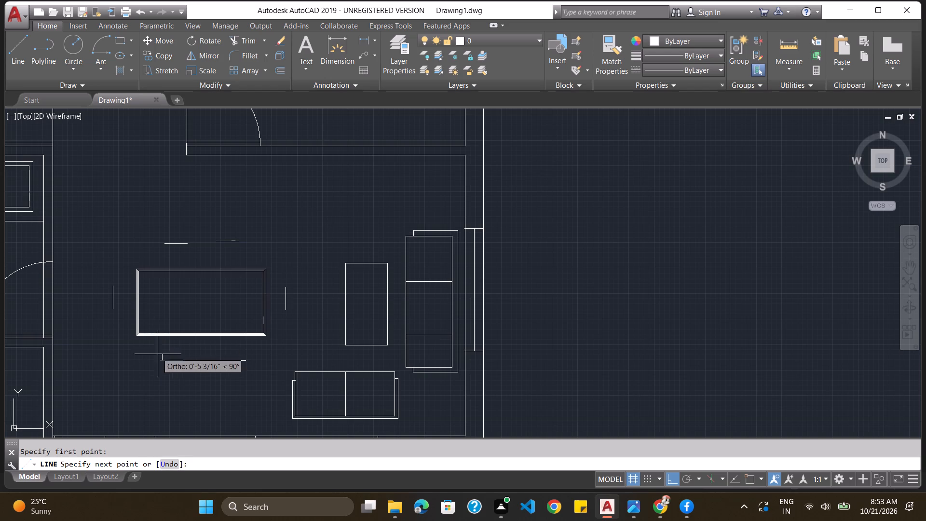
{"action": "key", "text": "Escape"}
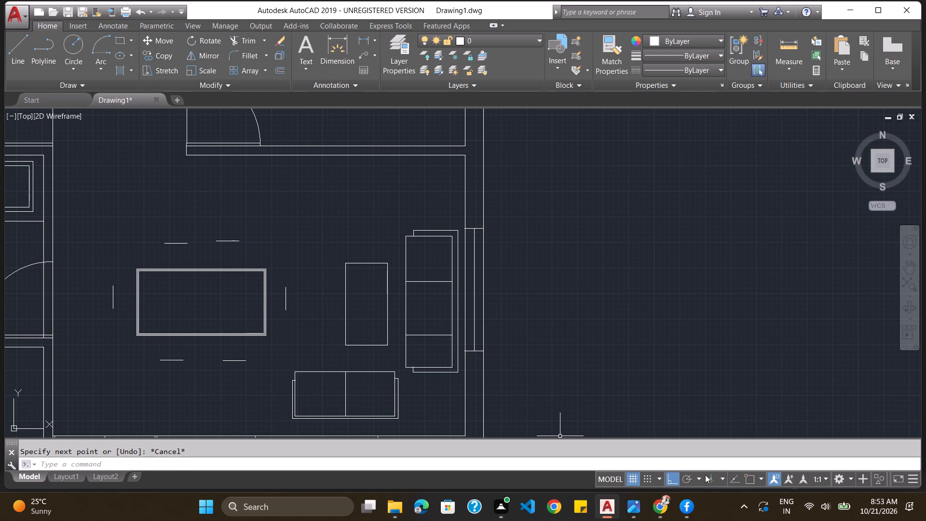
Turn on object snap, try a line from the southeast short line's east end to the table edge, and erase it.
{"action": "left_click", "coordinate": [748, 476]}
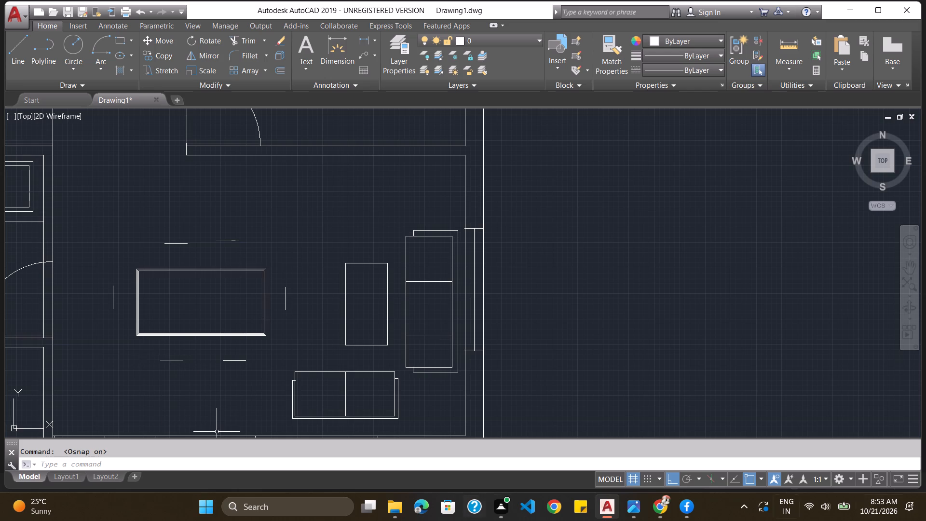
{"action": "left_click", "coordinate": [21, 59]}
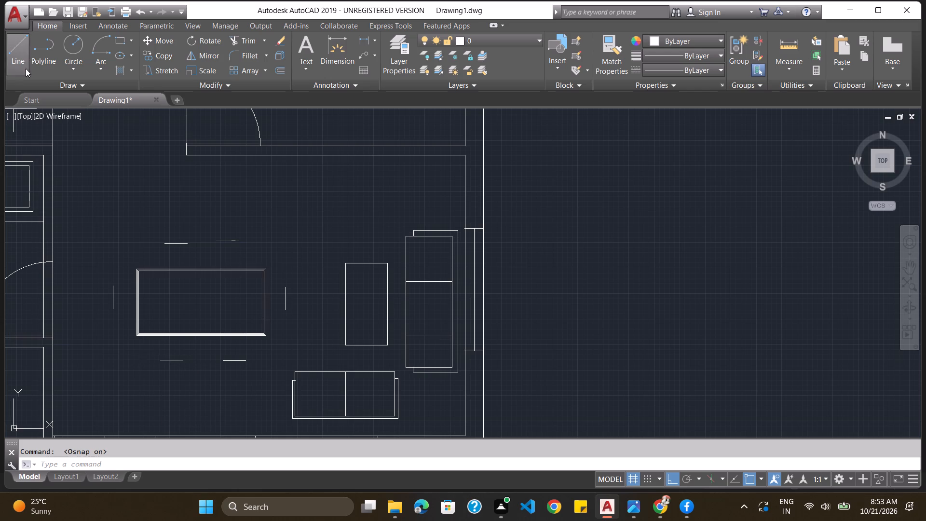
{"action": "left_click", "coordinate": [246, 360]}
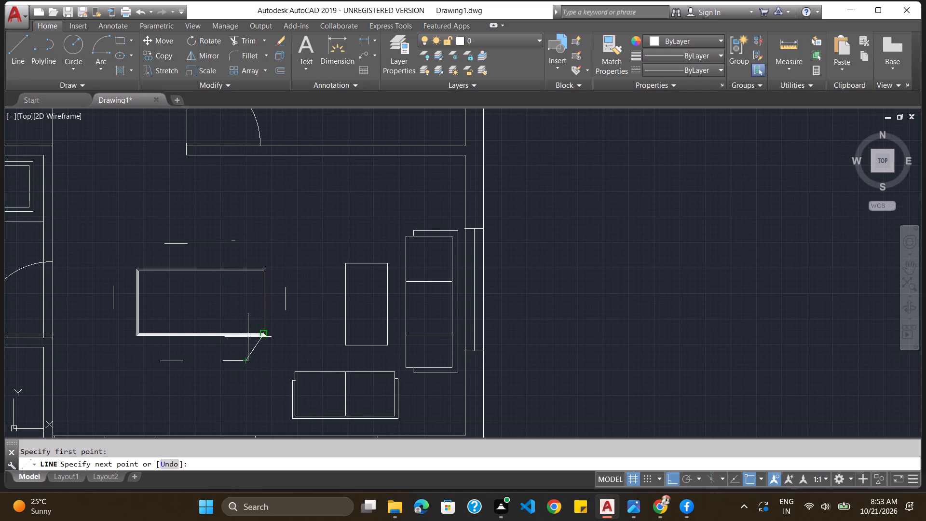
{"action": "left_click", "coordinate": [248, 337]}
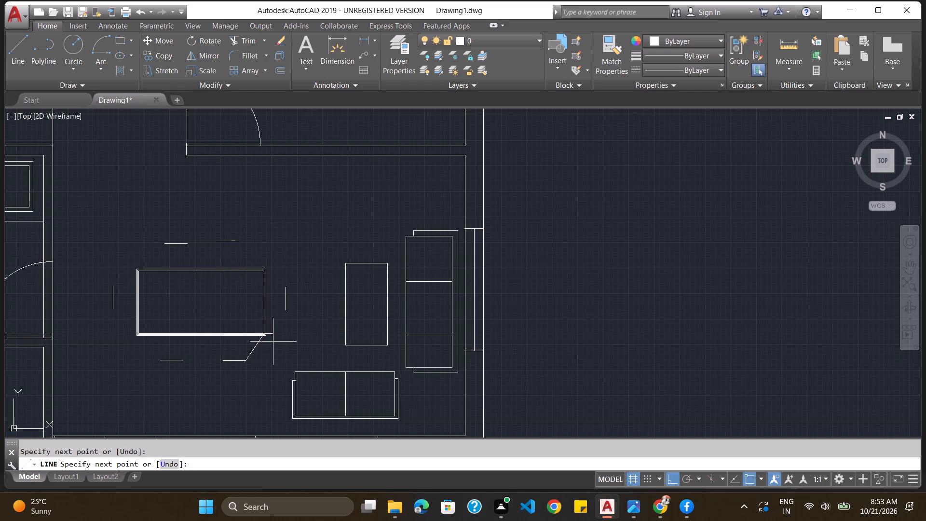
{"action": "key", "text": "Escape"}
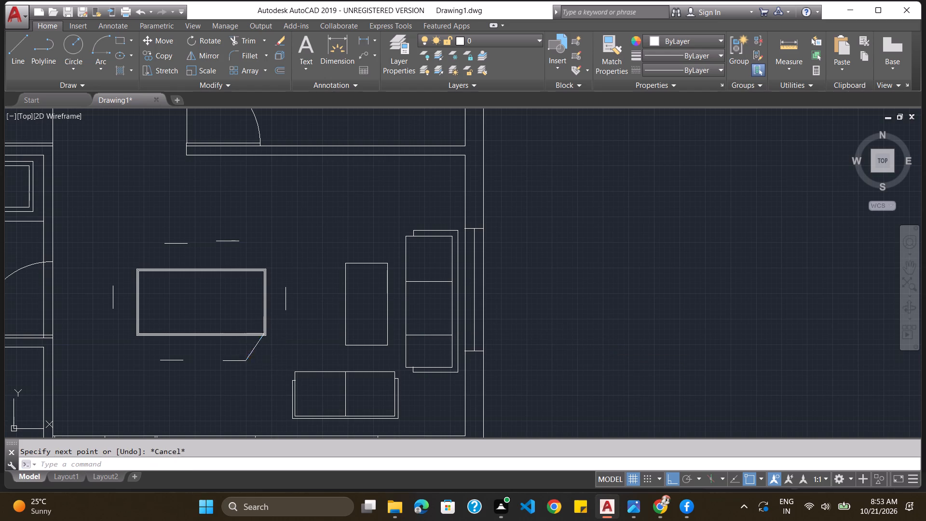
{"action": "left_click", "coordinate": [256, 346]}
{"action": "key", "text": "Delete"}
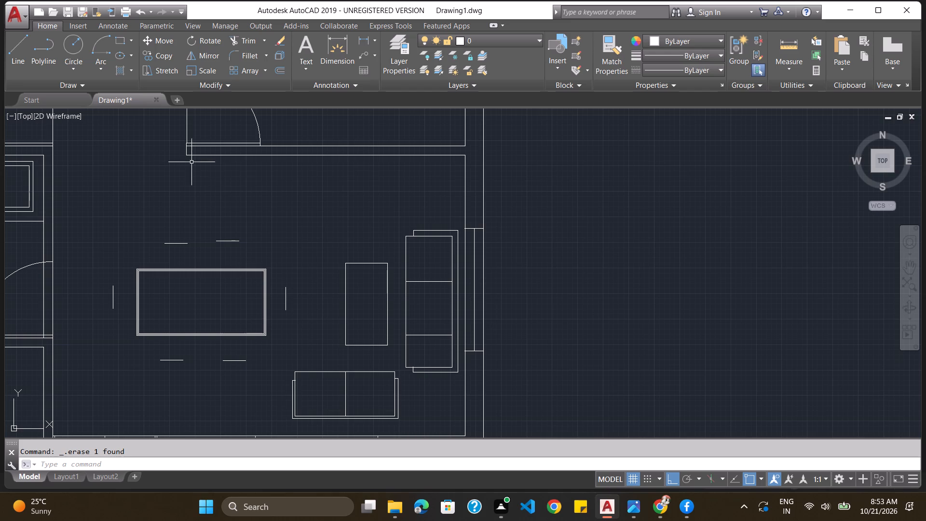
Draw an outward-slanting line from the southeast short line's east end to the table's south edge, with object snap and ortho off for the end point.
{"action": "left_click", "coordinate": [13, 48]}
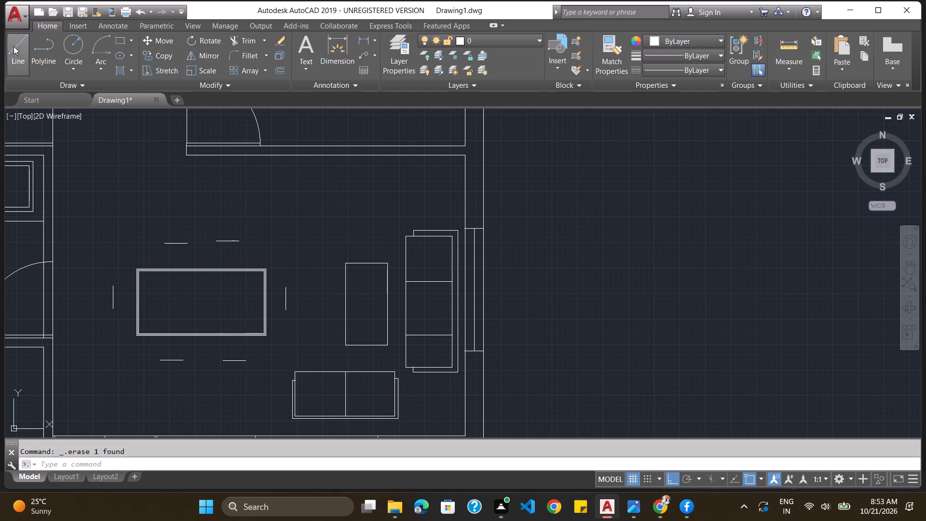
{"action": "left_click", "coordinate": [243, 361]}
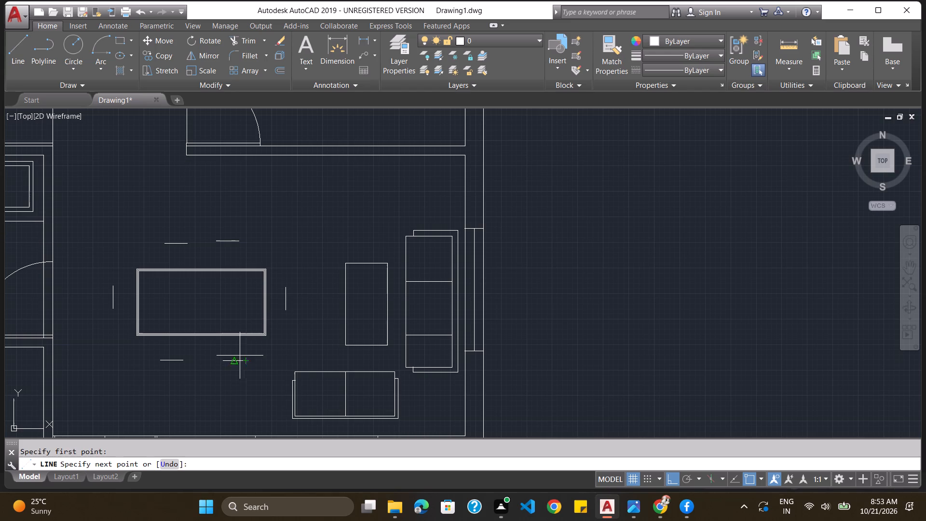
{"action": "left_click", "coordinate": [750, 476]}
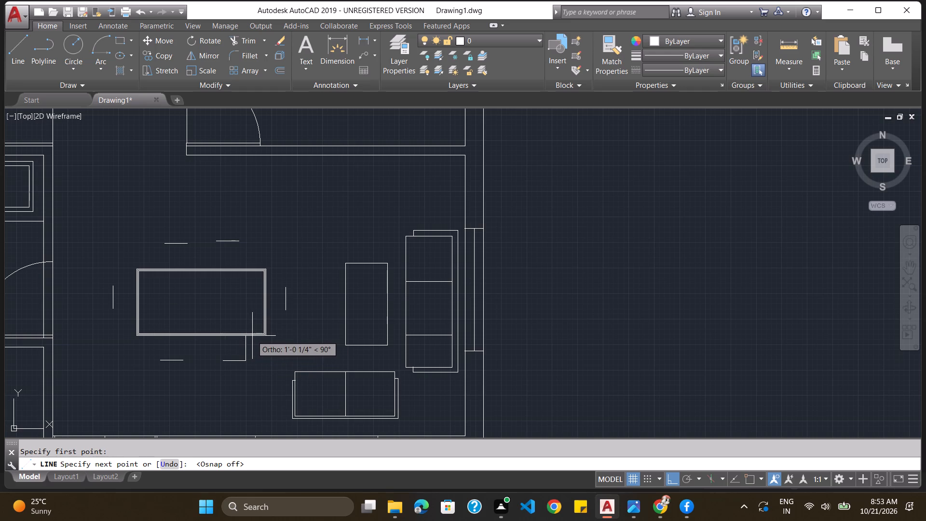
{"action": "left_click", "coordinate": [678, 476]}
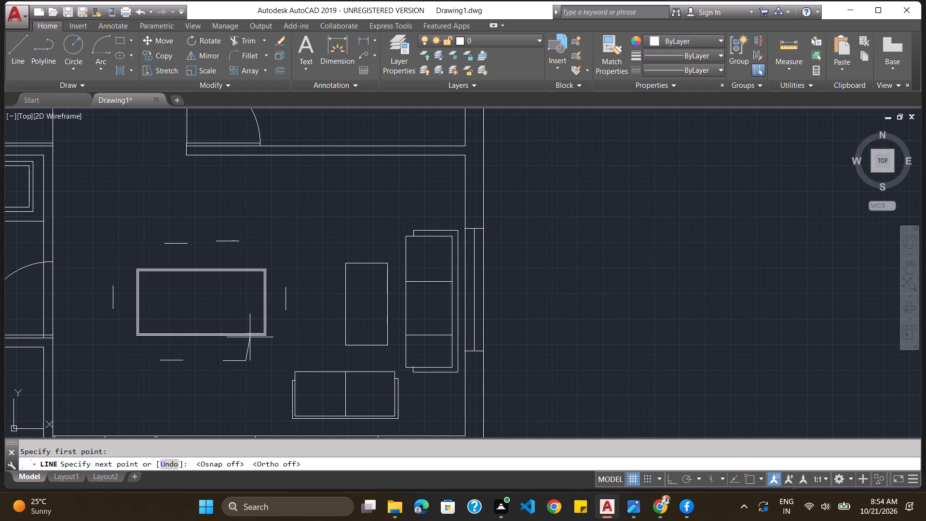
{"action": "scroll", "coordinate": [252, 336], "scroll_direction": "up", "scroll_amount": 3}
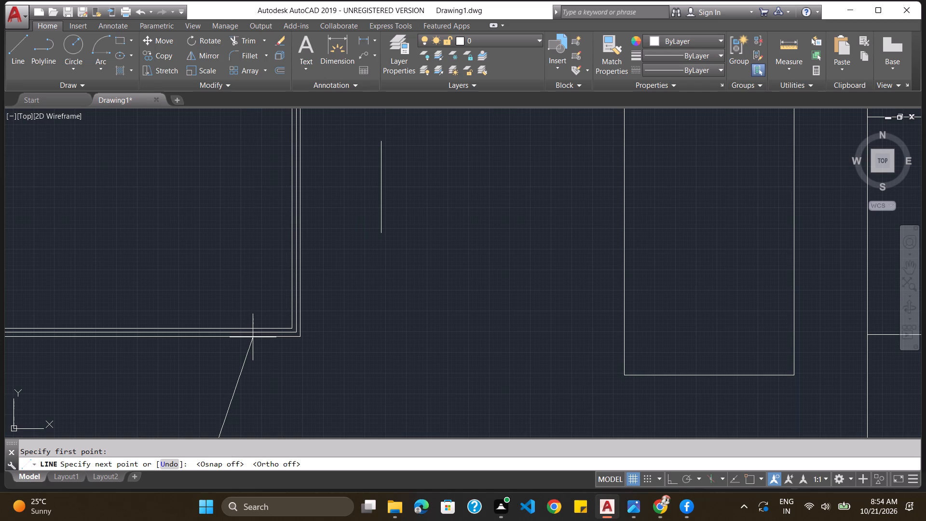
{"action": "left_click", "coordinate": [253, 337]}
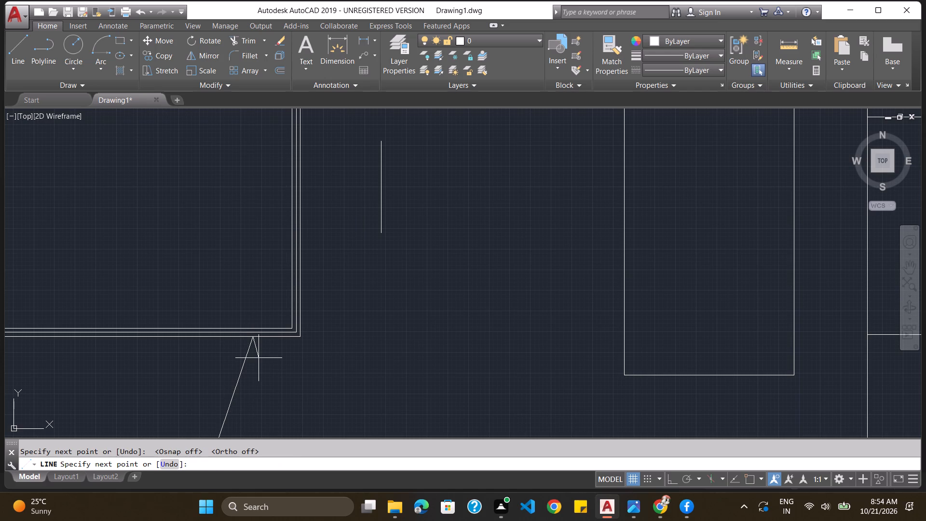
{"action": "key", "text": "Escape"}
Draw an outward-slanting line from the southeast short line's west end to the table's south edge, completing the chair's trapezoid outline.
{"action": "scroll", "coordinate": [196, 389], "scroll_direction": "down", "scroll_amount": 3}
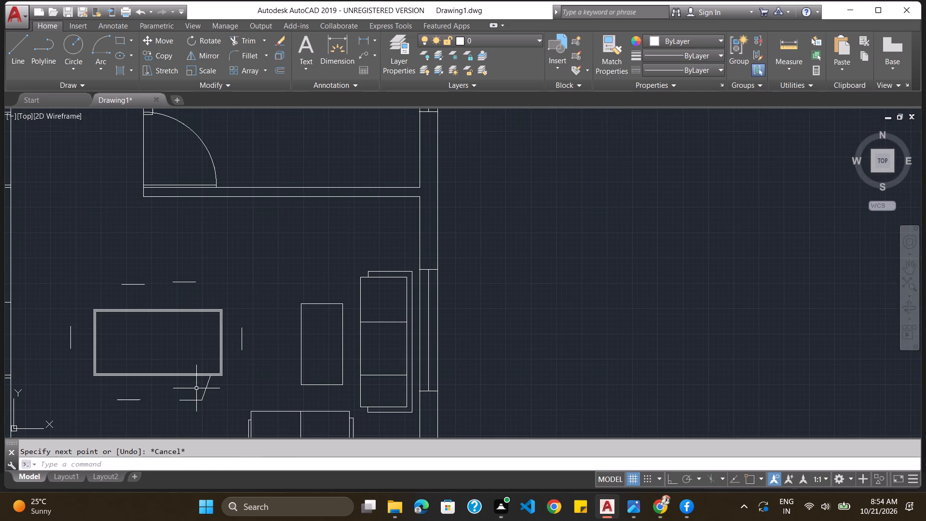
{"action": "scroll", "coordinate": [161, 411], "scroll_direction": "up", "scroll_amount": 2}
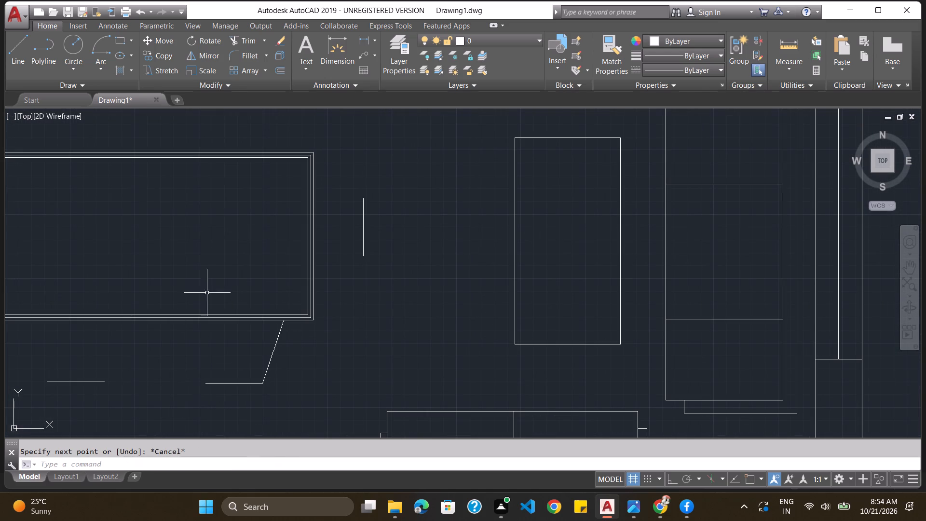
{"action": "left_click", "coordinate": [19, 49]}
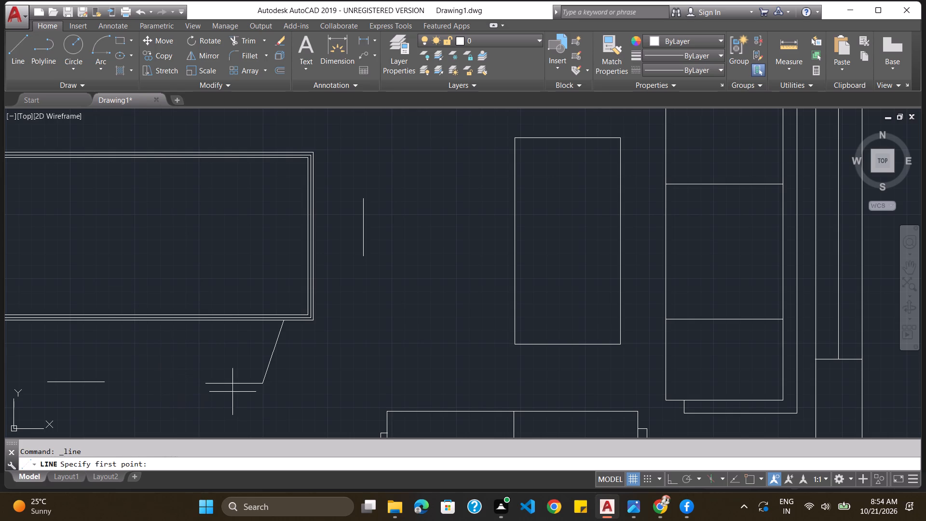
{"action": "left_click", "coordinate": [750, 481]}
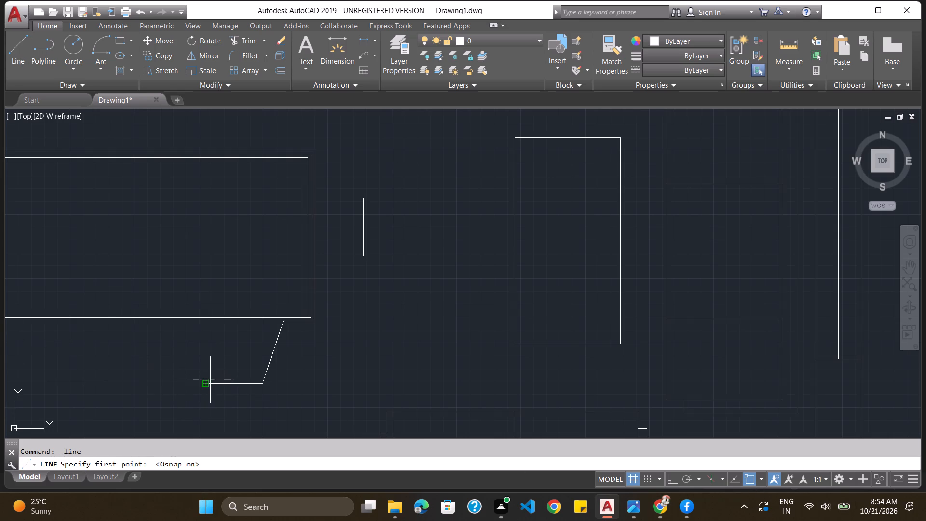
{"action": "left_click", "coordinate": [206, 383]}
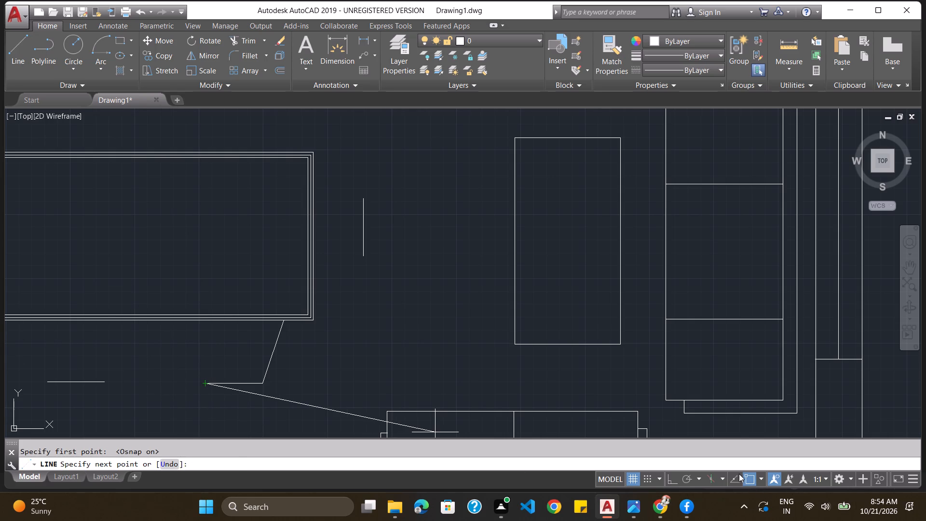
{"action": "left_click", "coordinate": [747, 477]}
{"action": "scroll", "coordinate": [166, 324], "scroll_direction": "up", "scroll_amount": 2}
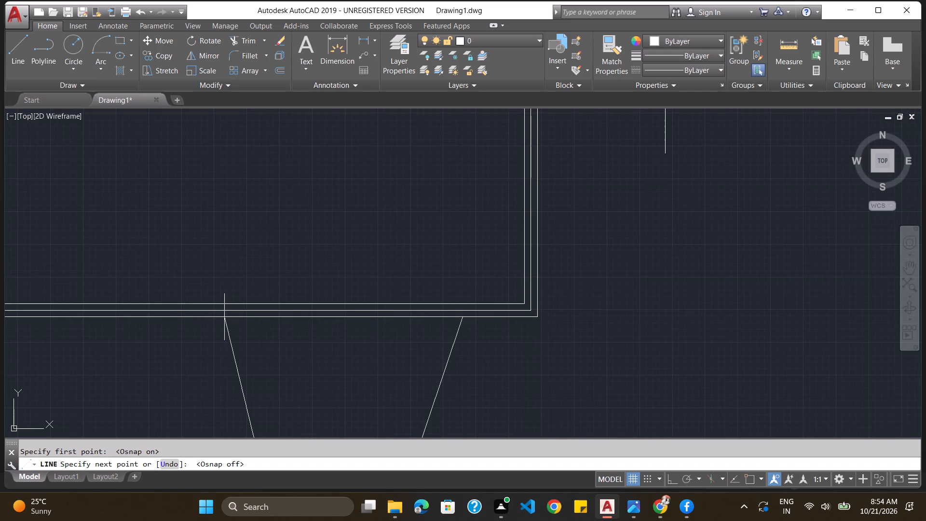
{"action": "left_click", "coordinate": [224, 317]}
{"action": "scroll", "coordinate": [224, 317], "scroll_direction": "down", "scroll_amount": 5}
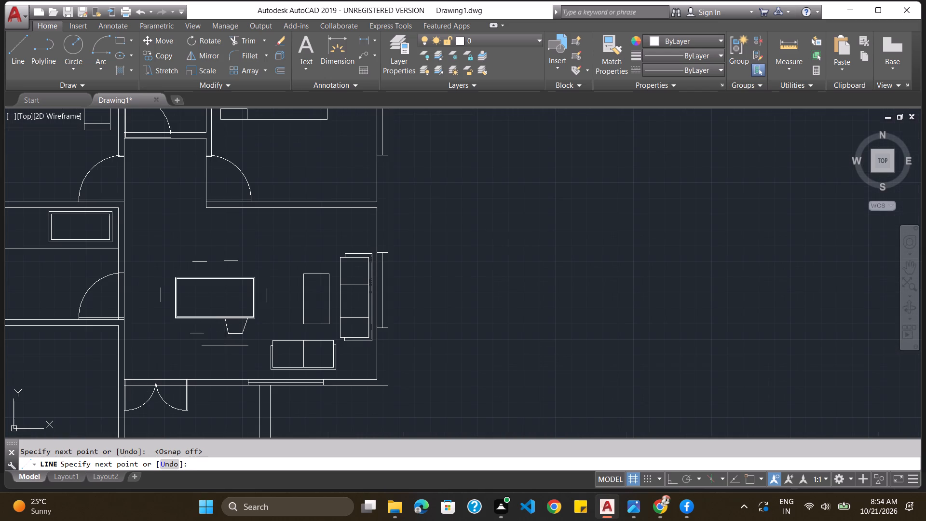
{"action": "key", "text": "Escape"}
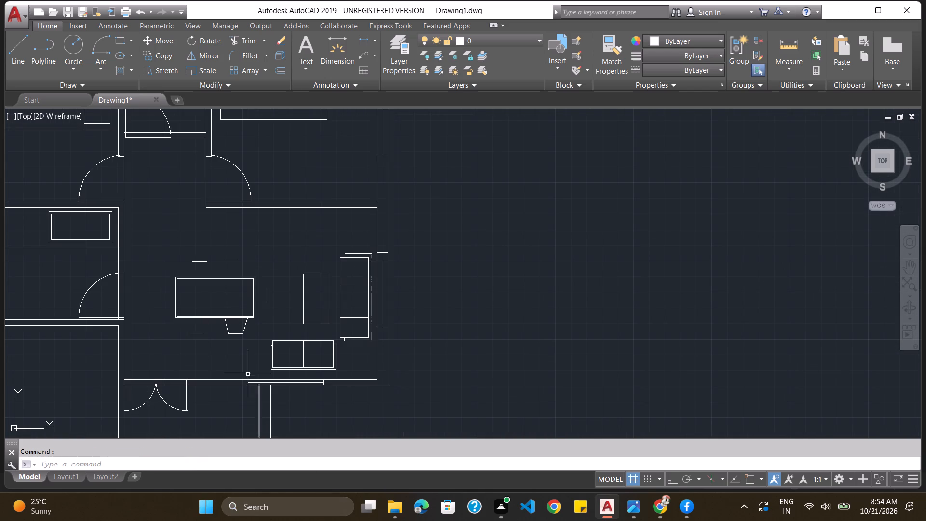
Copy the trapezoid chair's three lines and paste a copy onto the short southwest line along the large table's south edge.
{"action": "left_click", "coordinate": [230, 333]}
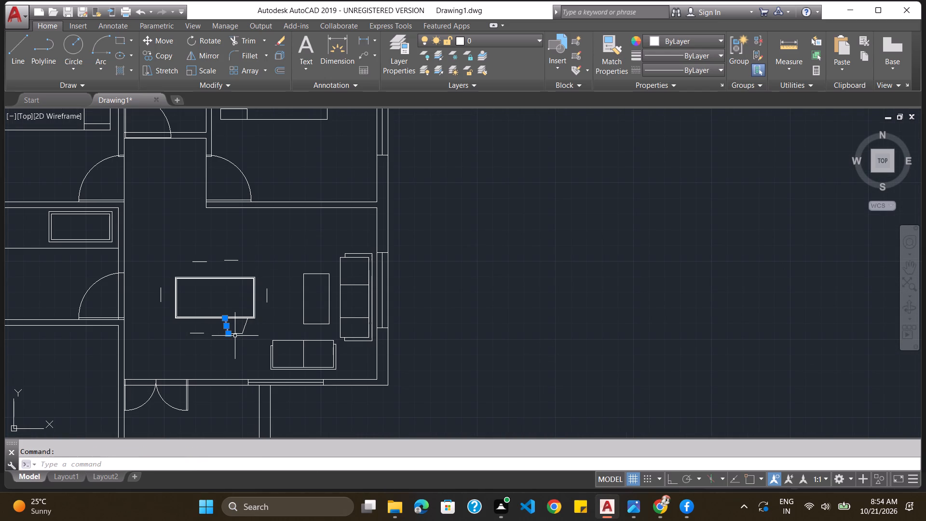
{"action": "left_click", "coordinate": [235, 336]}
{"action": "left_click", "coordinate": [235, 334]}
{"action": "left_click", "coordinate": [247, 323]}
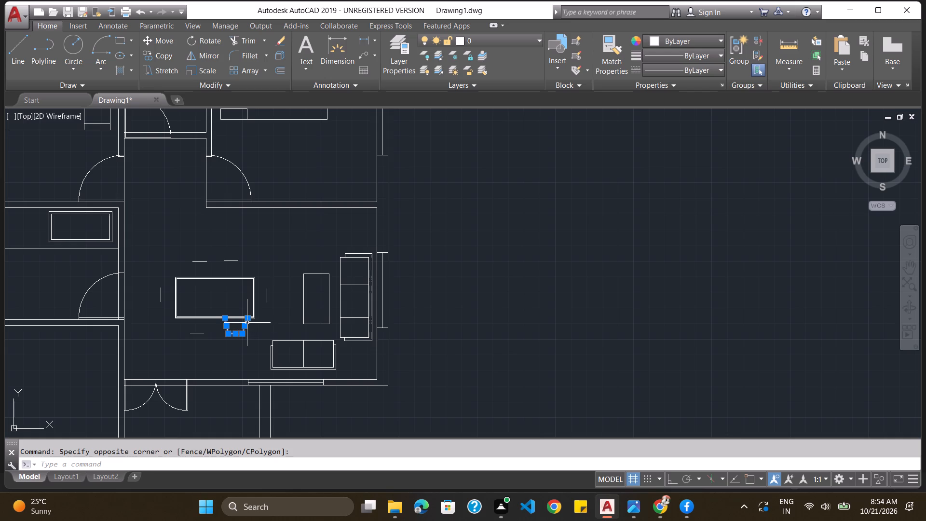
{"action": "key", "text": "ctrl+c"}
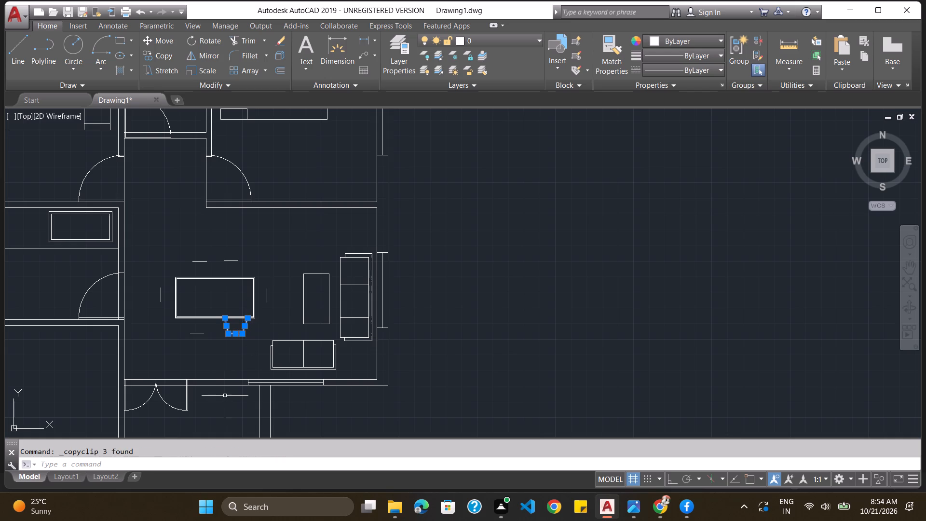
{"action": "key", "text": "ctrl+v"}
{"action": "scroll", "coordinate": [182, 336], "scroll_direction": "up", "scroll_amount": 2}
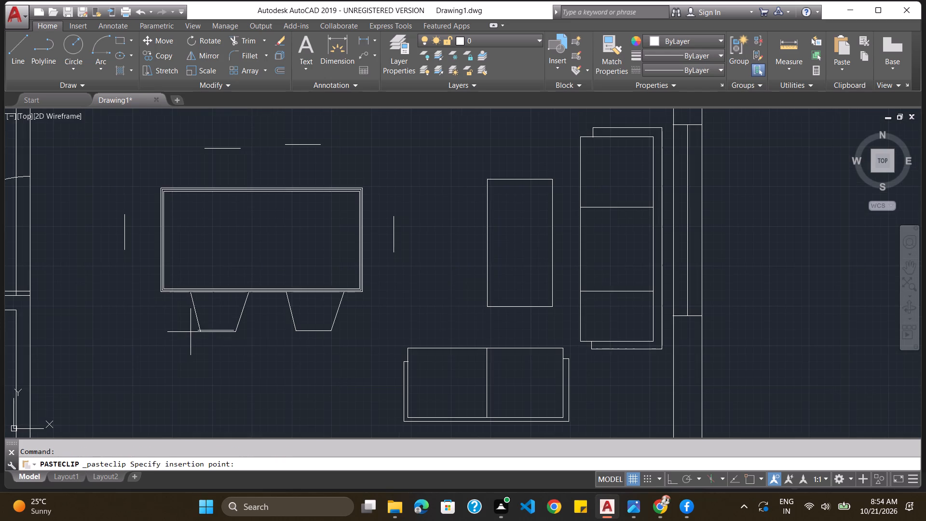
{"action": "scroll", "coordinate": [191, 332], "scroll_direction": "up", "scroll_amount": 2}
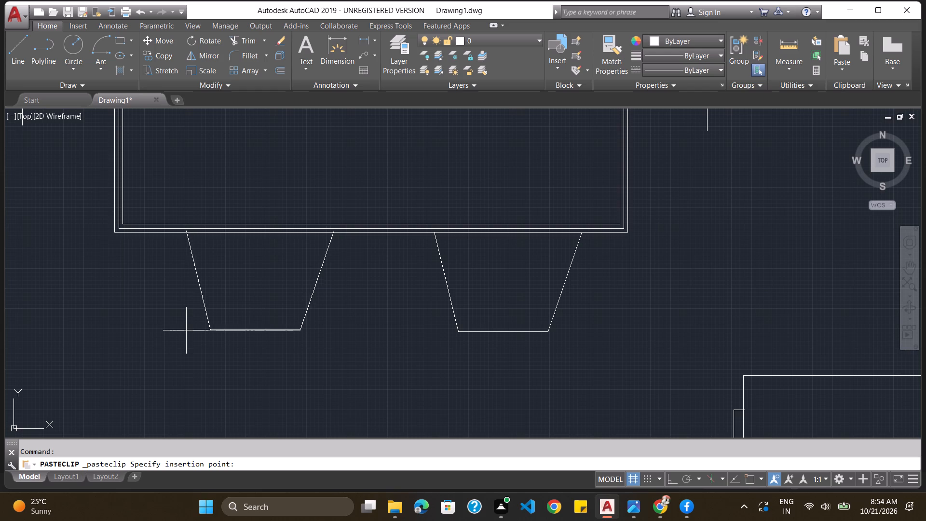
{"action": "left_click", "coordinate": [186, 330]}
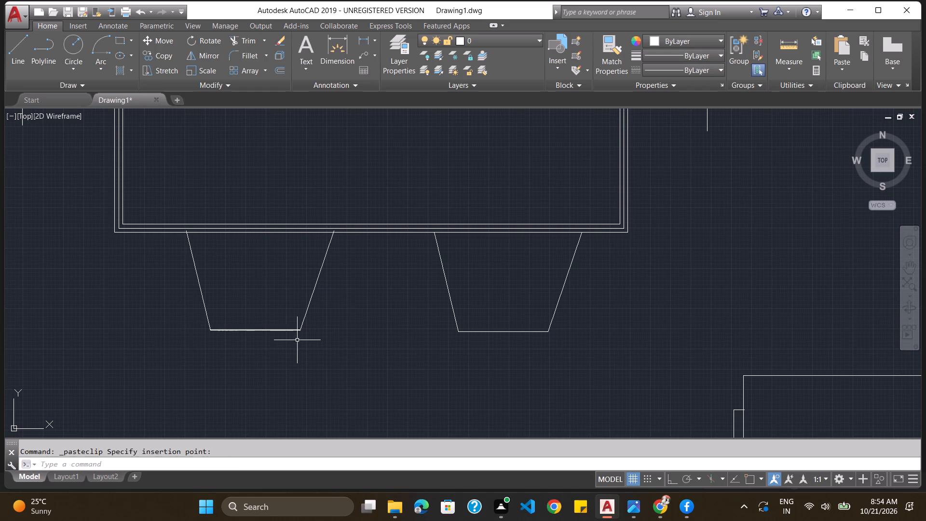
Paste another copy of the trapezoid chair just east of the large table, over the short vertical line.
{"action": "scroll", "coordinate": [387, 259], "scroll_direction": "down", "scroll_amount": 1}
{"action": "scroll", "coordinate": [571, 209], "scroll_direction": "down", "scroll_amount": 3}
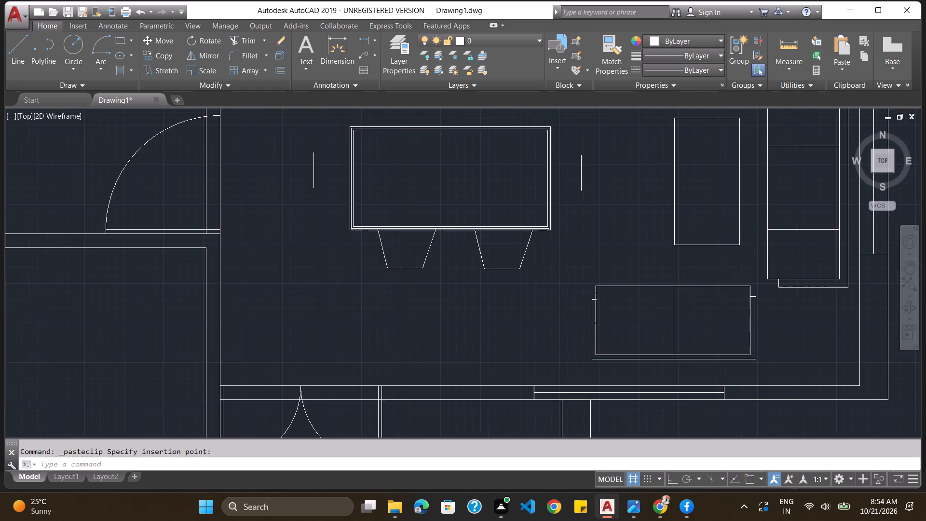
{"action": "scroll", "coordinate": [555, 194], "scroll_direction": "up", "scroll_amount": 3}
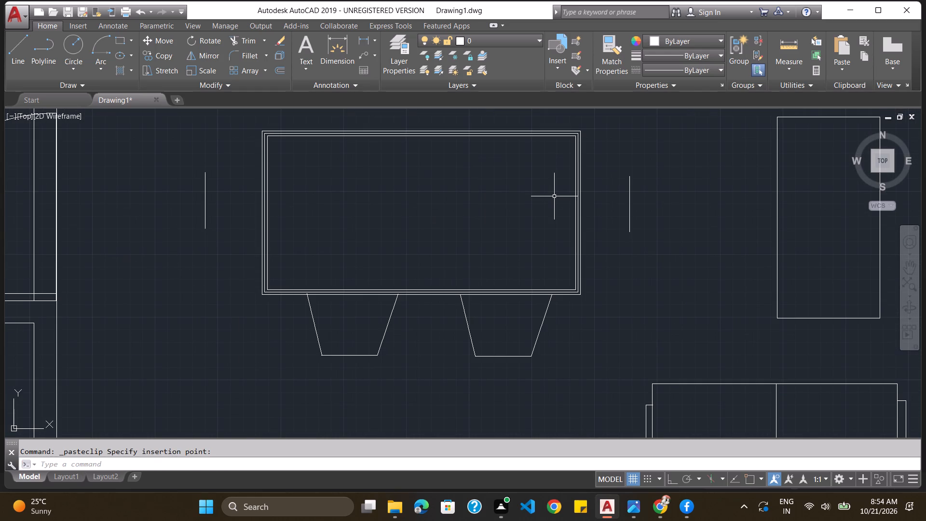
{"action": "key", "text": "ctrl+v"}
{"action": "scroll", "coordinate": [569, 271], "scroll_direction": "down", "scroll_amount": 2}
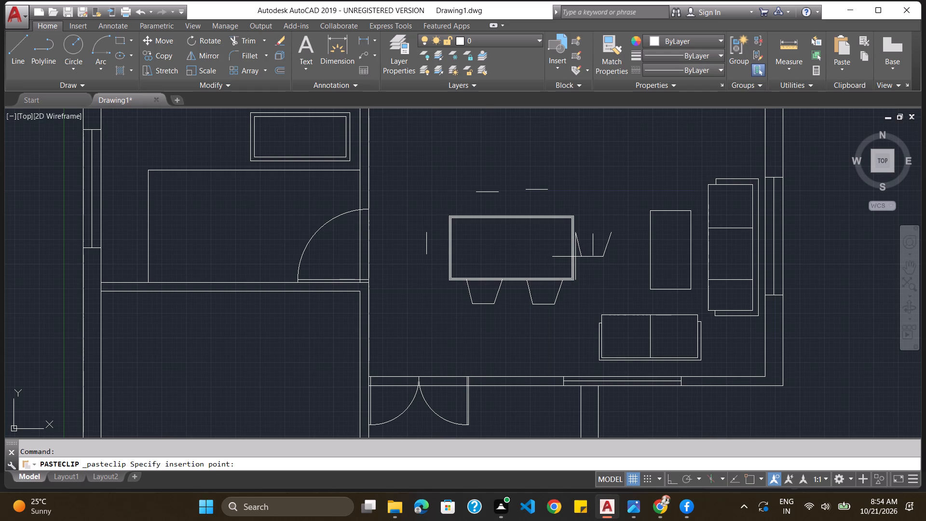
{"action": "left_click", "coordinate": [575, 257]}
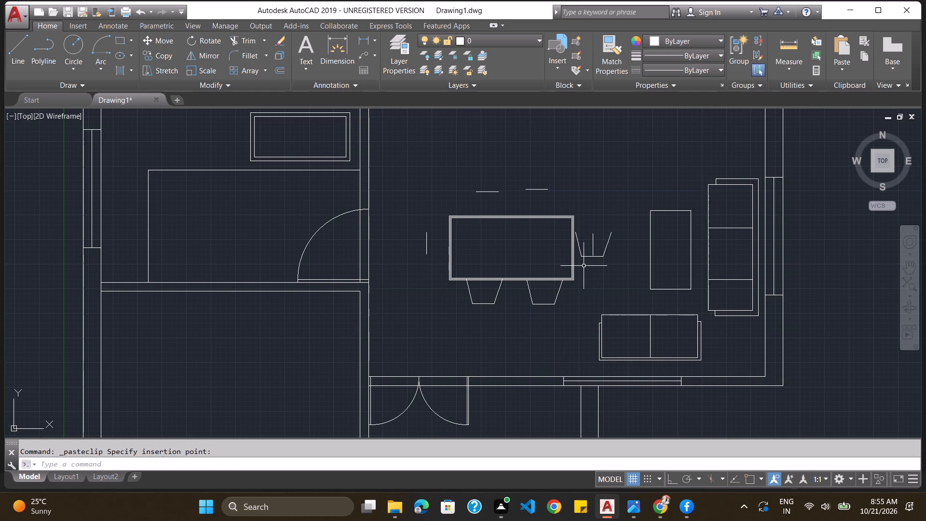
Rotate the pasted east chair about a quarter turn counterclockwise around its northwest corner so its open side faces the table.
{"action": "type", "text": "ro"}
{"action": "key", "text": "Return"}
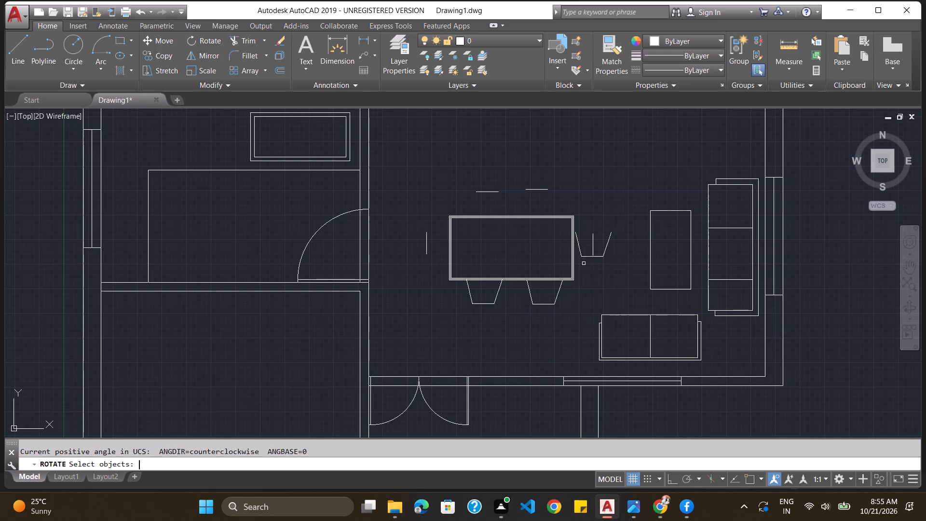
{"action": "left_click", "coordinate": [580, 251]}
{"action": "left_click", "coordinate": [585, 256]}
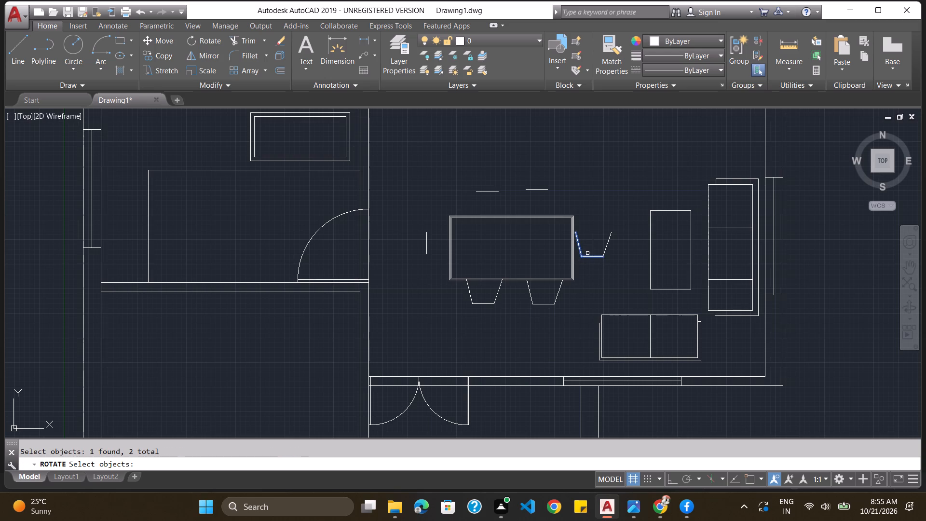
{"action": "left_click", "coordinate": [605, 248]}
{"action": "key", "text": "Return"}
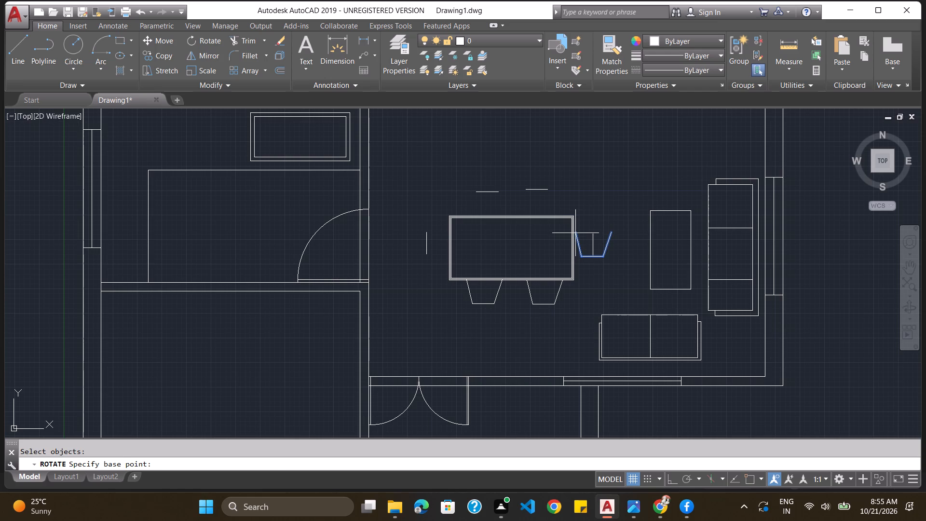
{"action": "left_click", "coordinate": [575, 233]}
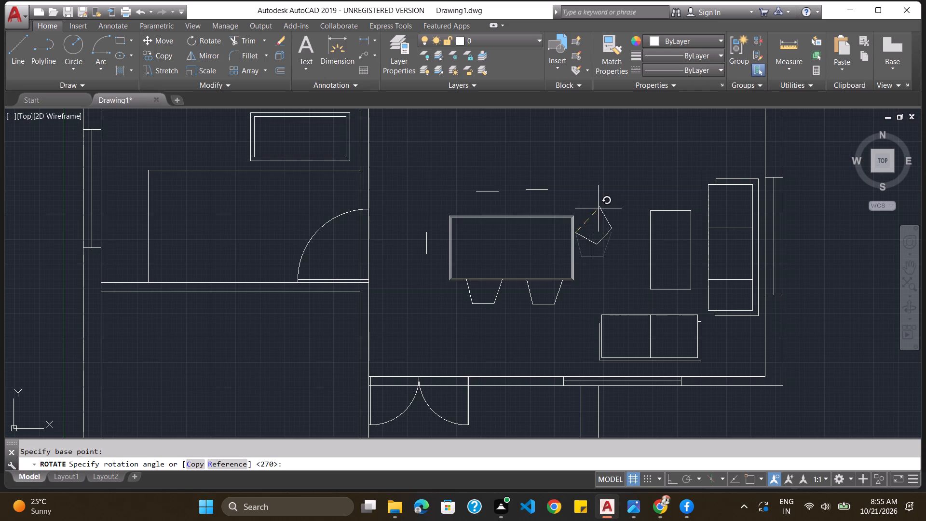
{"action": "left_click", "coordinate": [577, 136]}
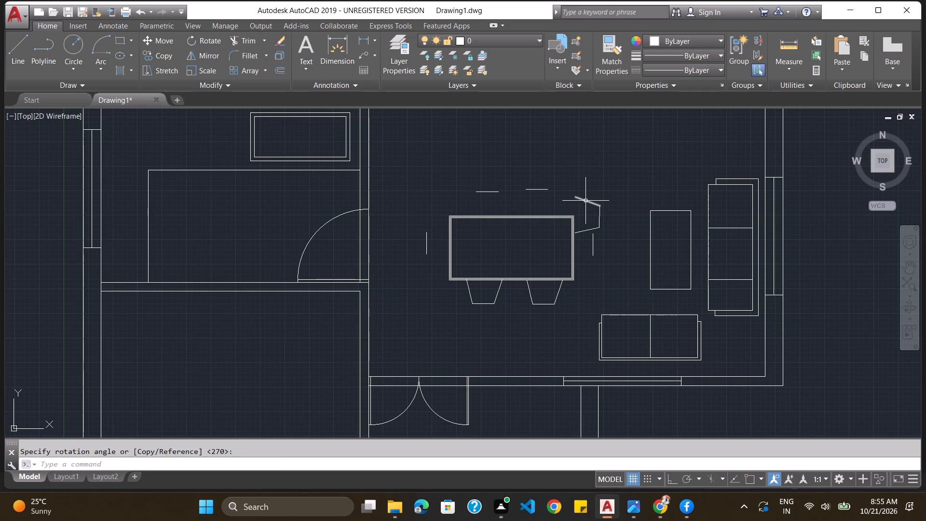
Move the rotated chair south by its lower open end onto the large table's east edge, around the short vertical line.
{"action": "left_click", "coordinate": [586, 202]}
{"action": "left_click", "coordinate": [586, 230]}
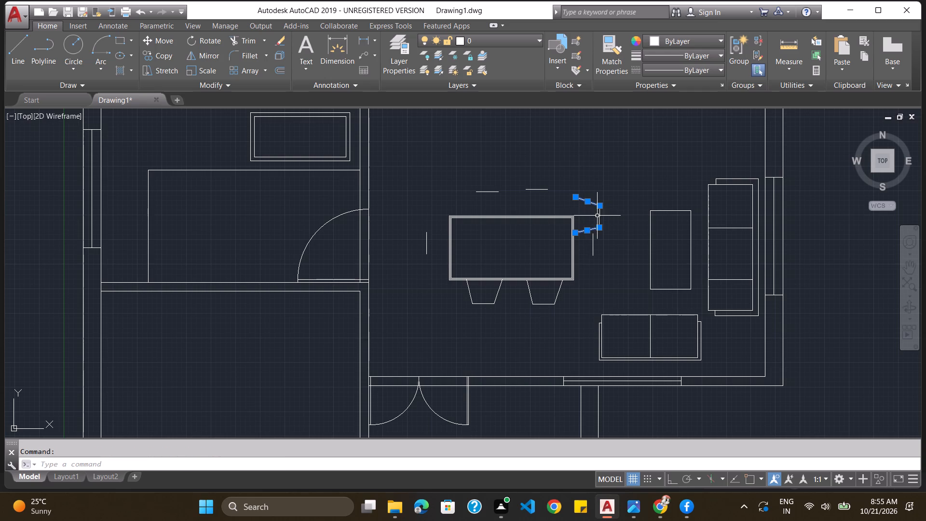
{"action": "left_click", "coordinate": [598, 215]}
{"action": "key", "text": "m"}
{"action": "key", "text": "Return"}
{"action": "scroll", "coordinate": [576, 253], "scroll_direction": "up", "scroll_amount": 5}
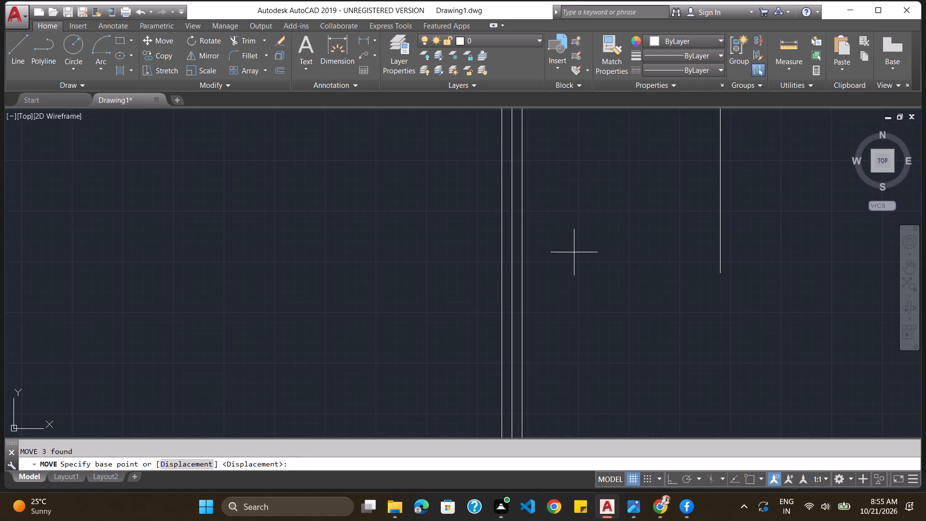
{"action": "scroll", "coordinate": [561, 218], "scroll_direction": "down", "scroll_amount": 1}
{"action": "scroll", "coordinate": [561, 171], "scroll_direction": "down", "scroll_amount": 1}
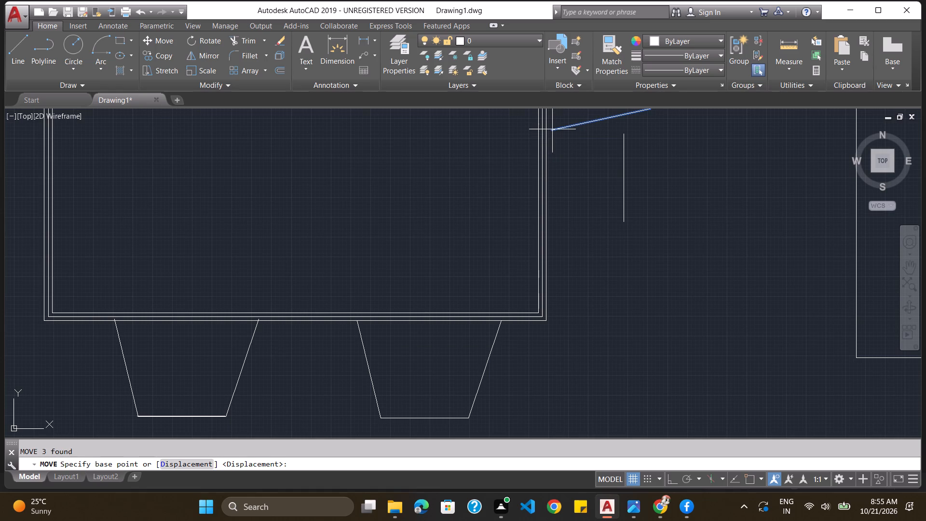
{"action": "left_click", "coordinate": [552, 130]}
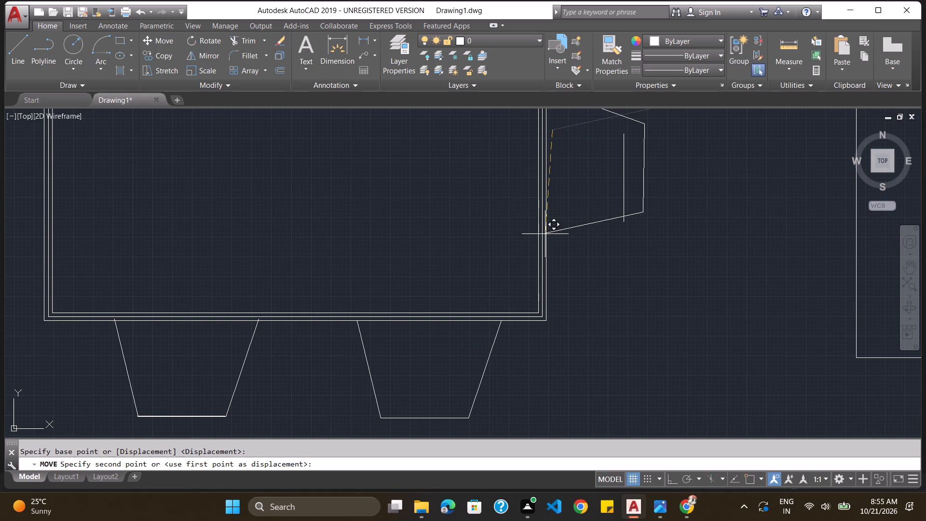
{"action": "scroll", "coordinate": [546, 249], "scroll_direction": "down", "scroll_amount": 2}
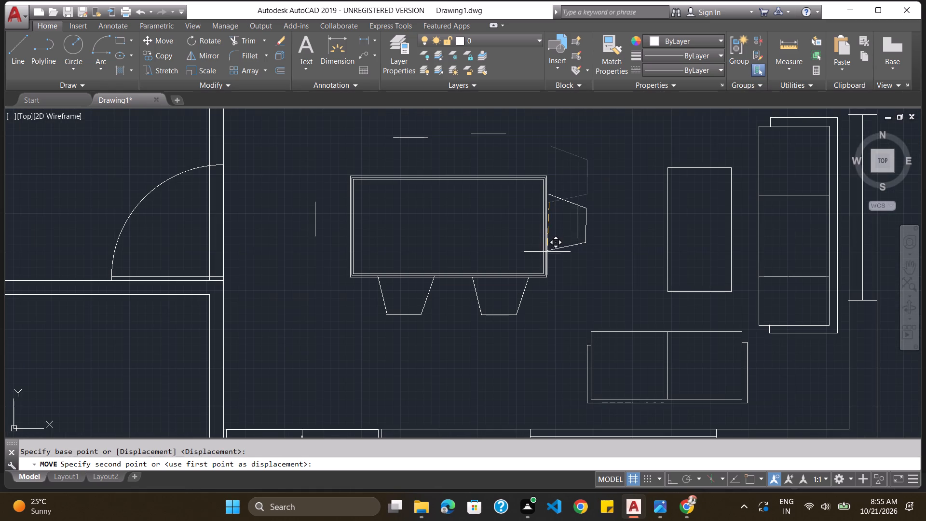
{"action": "scroll", "coordinate": [547, 252], "scroll_direction": "up", "scroll_amount": 2}
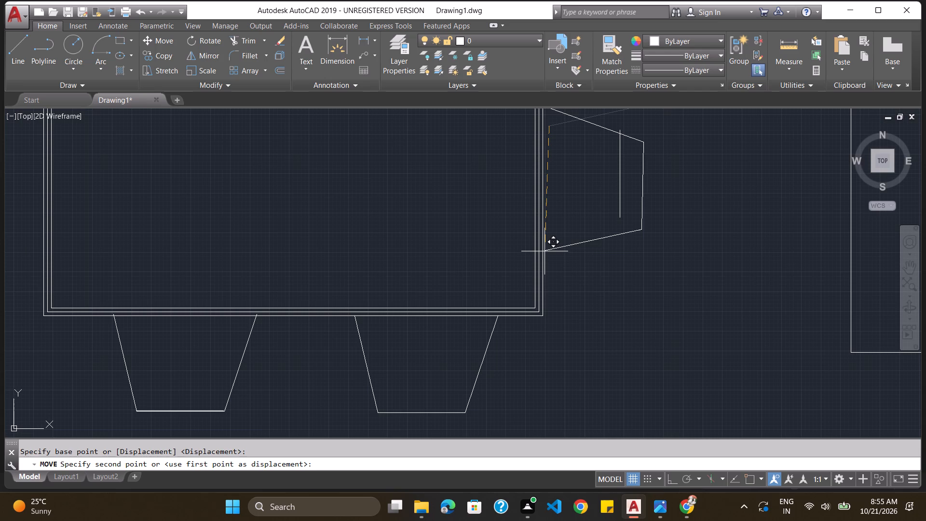
{"action": "left_click", "coordinate": [543, 252]}
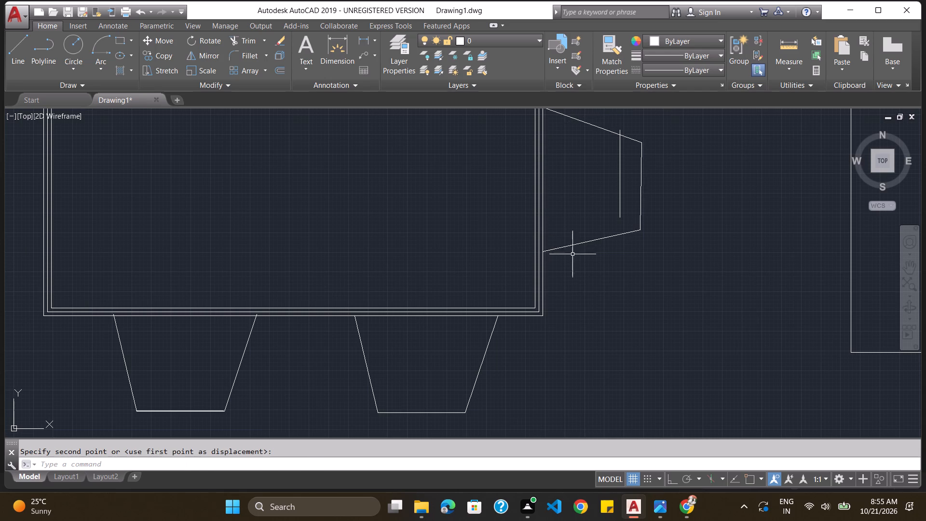
Erase the leftover short vertical line inside the east chair.
{"action": "scroll", "coordinate": [620, 257], "scroll_direction": "down", "scroll_amount": 2}
{"action": "left_click", "coordinate": [620, 228]}
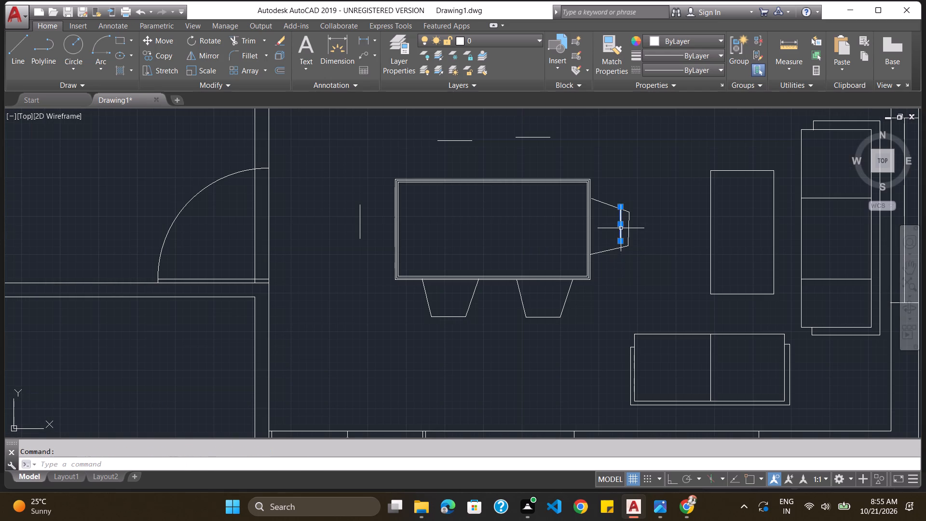
{"action": "key", "text": "Delete"}
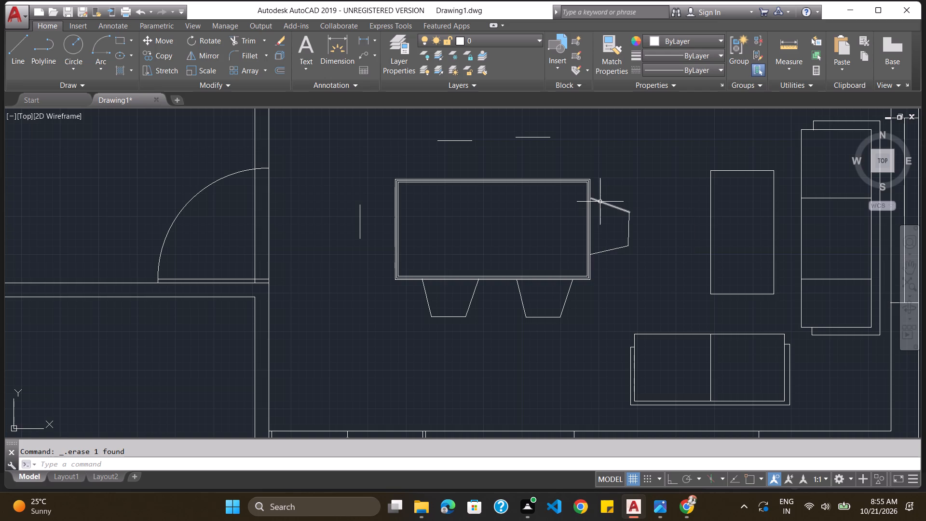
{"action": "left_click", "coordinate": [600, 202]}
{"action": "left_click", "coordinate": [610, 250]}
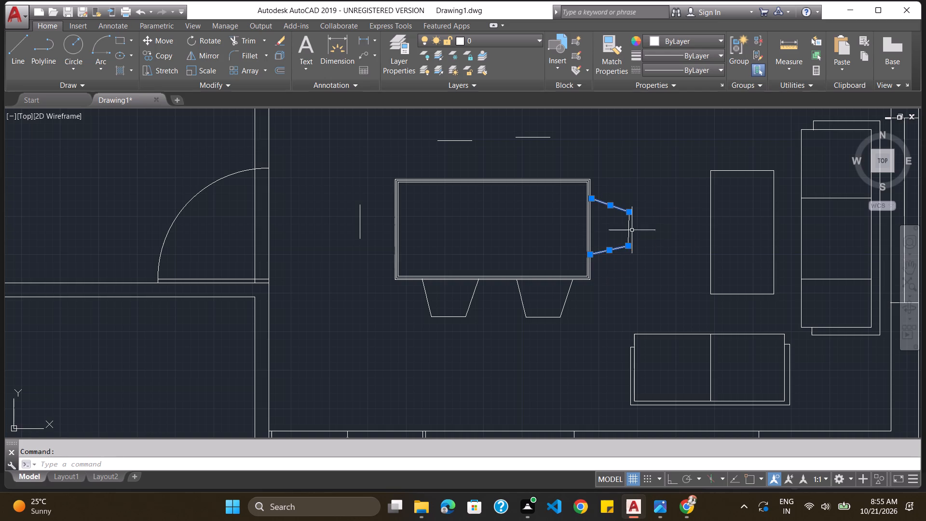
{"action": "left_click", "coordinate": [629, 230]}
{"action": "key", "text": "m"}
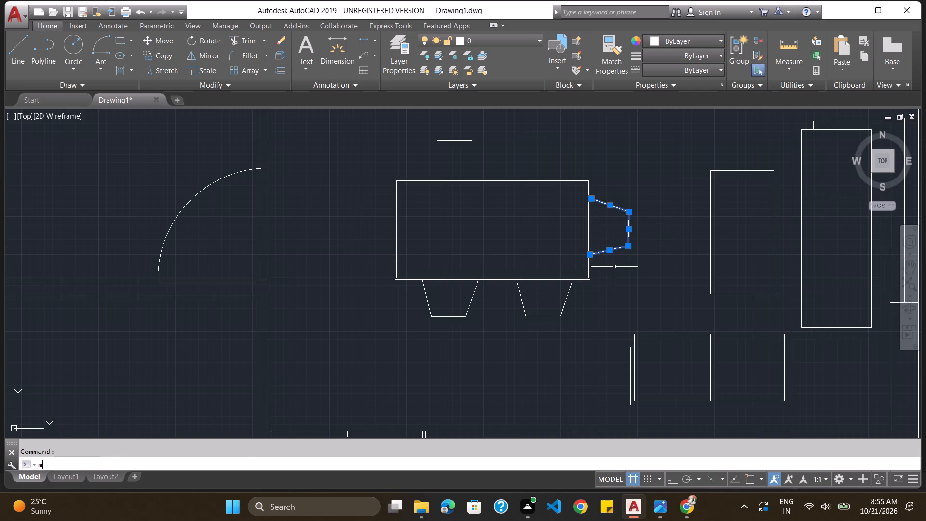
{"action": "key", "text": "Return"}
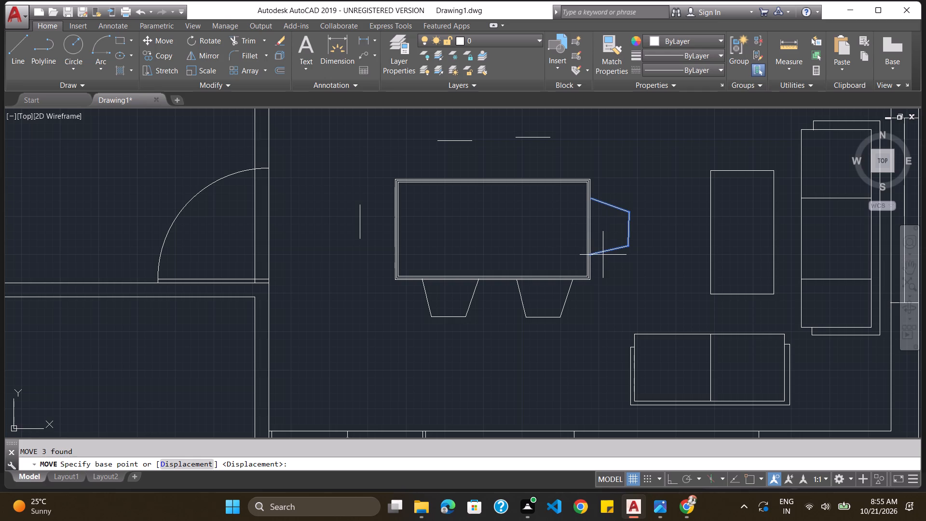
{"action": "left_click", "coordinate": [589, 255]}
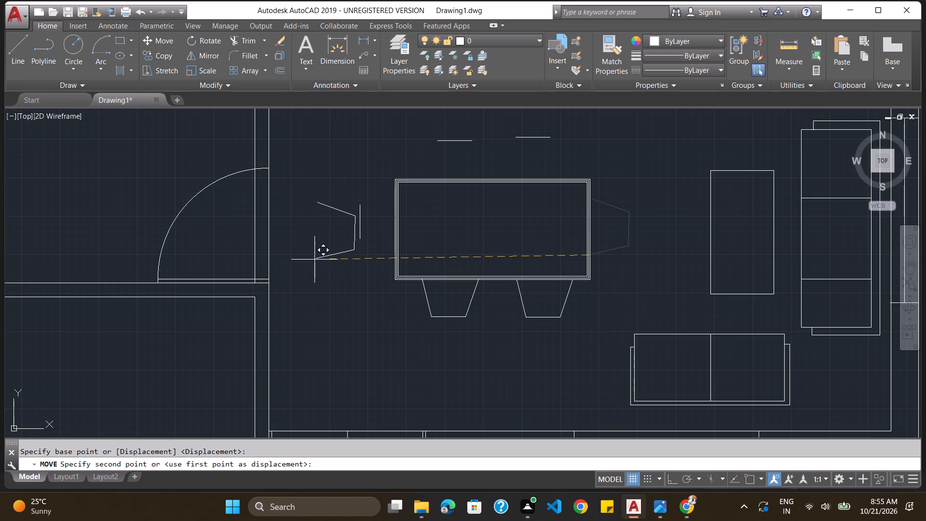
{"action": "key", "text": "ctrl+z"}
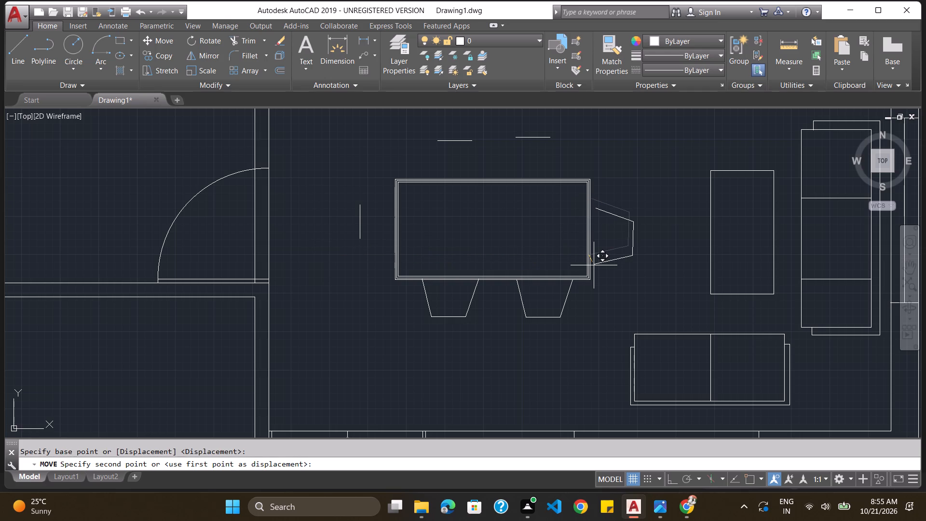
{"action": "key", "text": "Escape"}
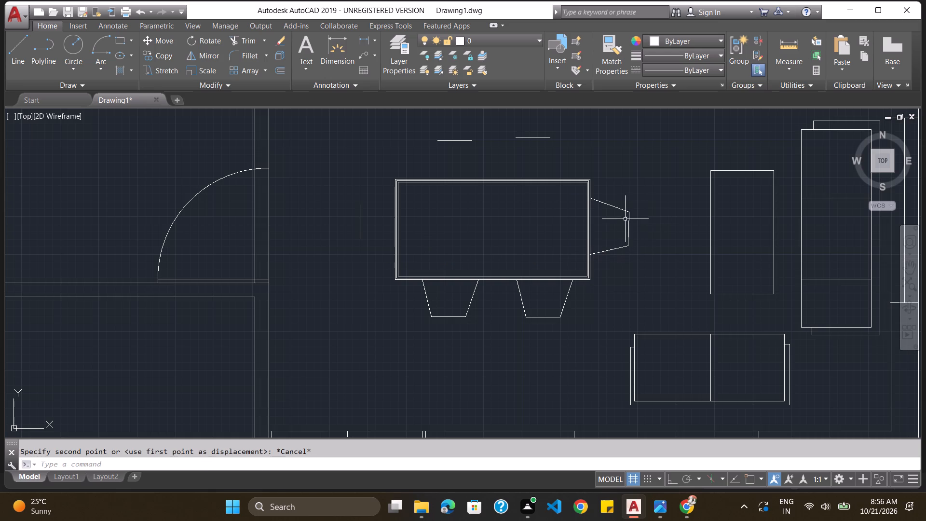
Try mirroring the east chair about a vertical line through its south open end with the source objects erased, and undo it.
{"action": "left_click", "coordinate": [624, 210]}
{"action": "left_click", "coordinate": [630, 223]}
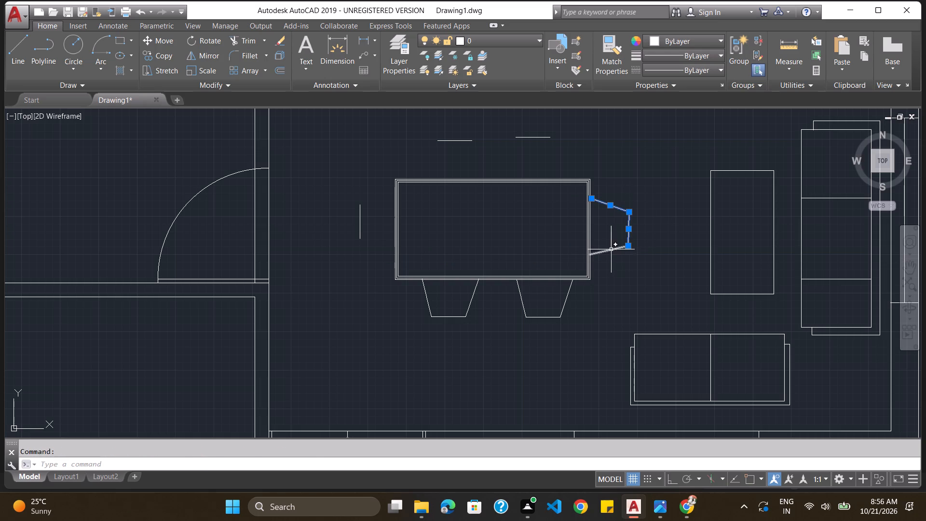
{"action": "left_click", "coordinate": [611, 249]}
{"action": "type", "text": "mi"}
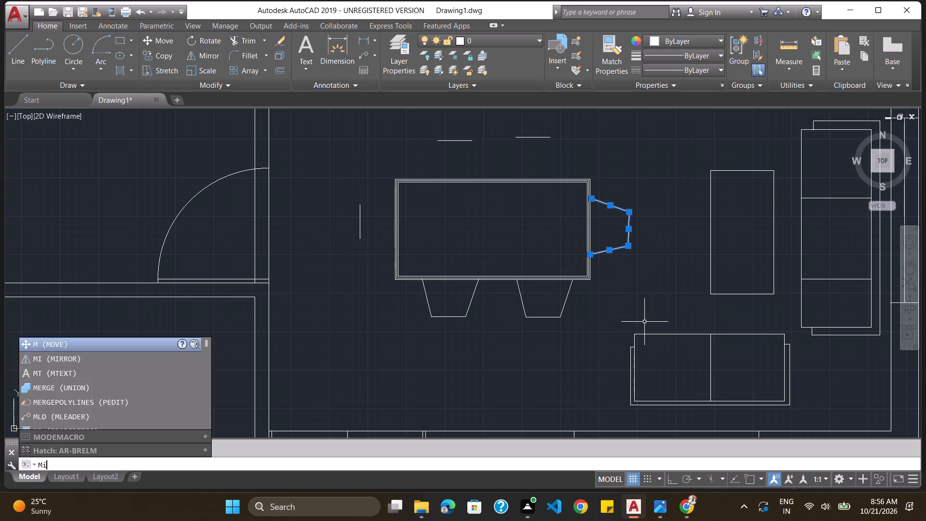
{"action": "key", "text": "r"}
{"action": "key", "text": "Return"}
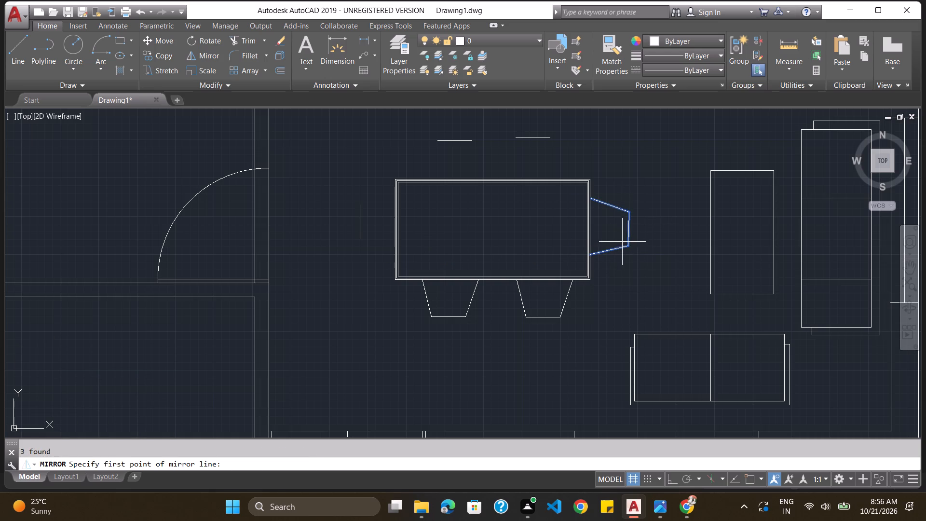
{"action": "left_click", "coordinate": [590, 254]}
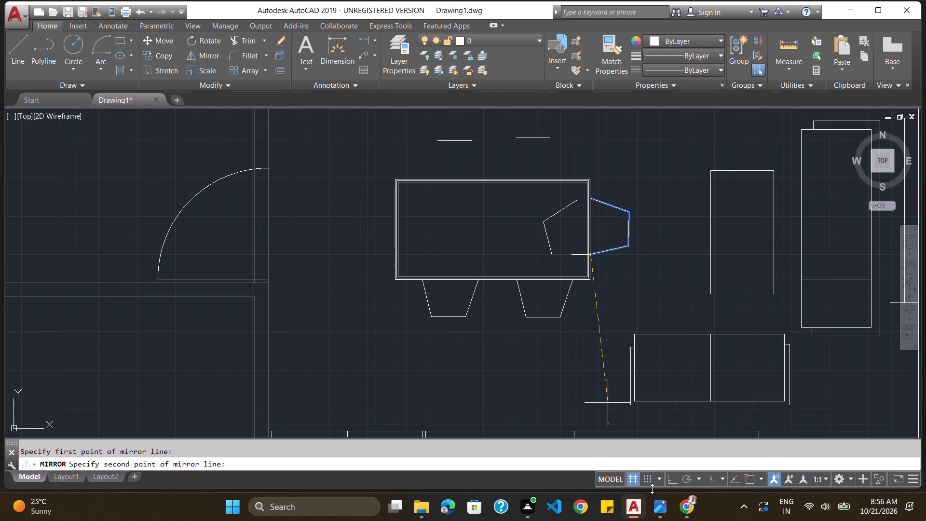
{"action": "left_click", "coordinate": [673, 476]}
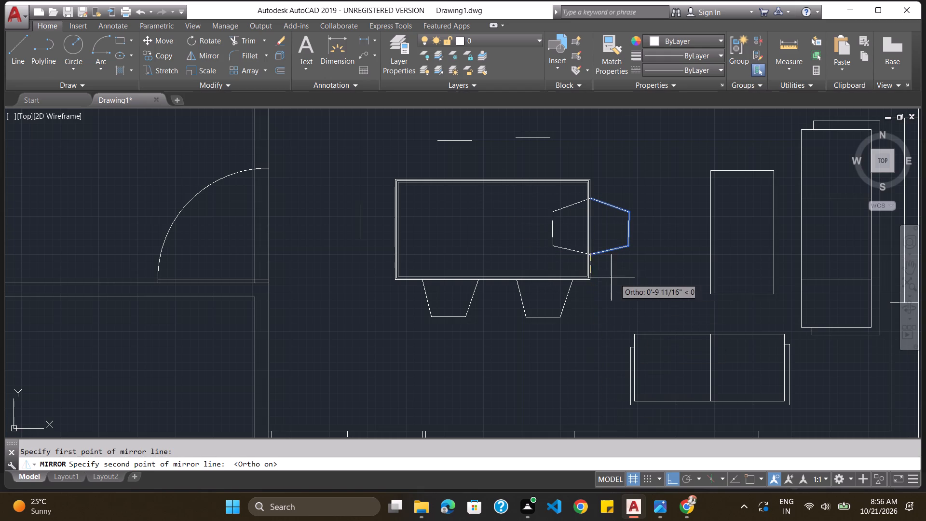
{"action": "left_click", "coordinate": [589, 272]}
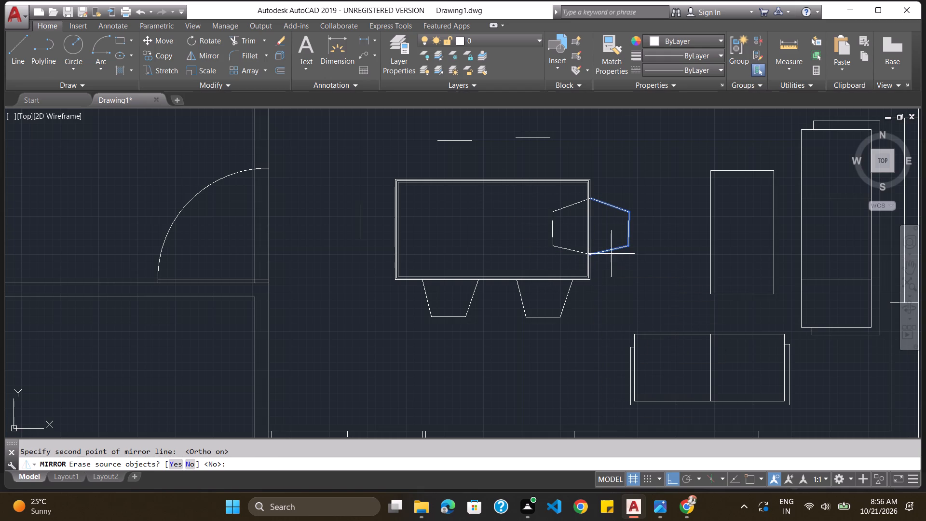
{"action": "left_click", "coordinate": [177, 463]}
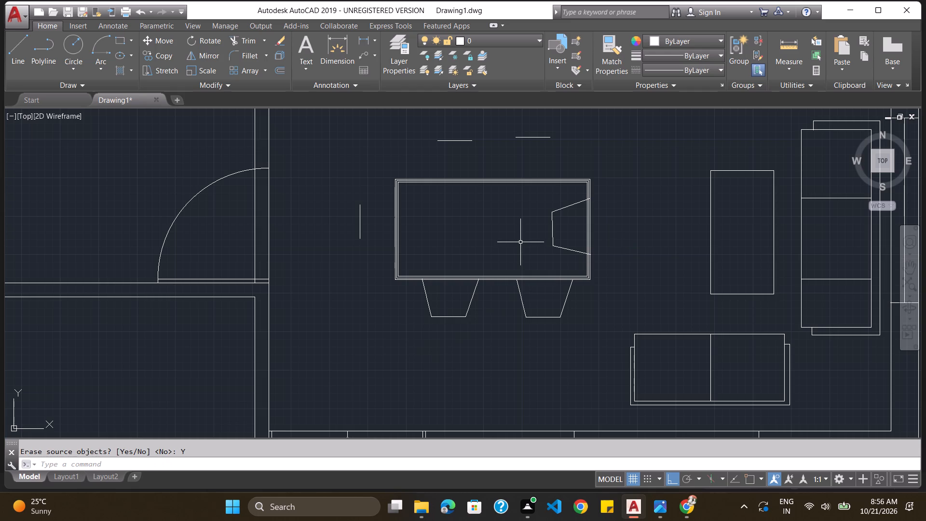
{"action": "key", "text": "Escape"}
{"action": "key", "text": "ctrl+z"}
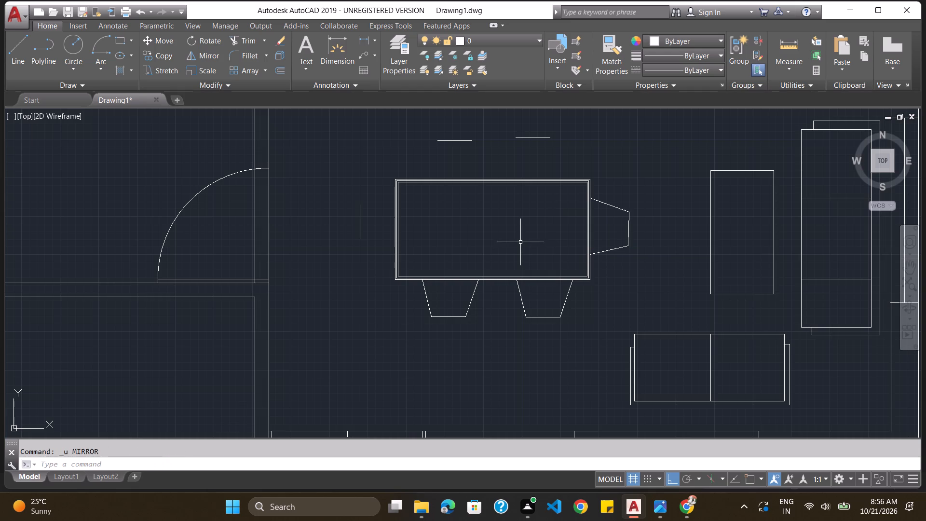
Mirror the three lines of the east chair about a vertical line at its open side with Ortho on, keeping the source objects.
{"action": "left_click", "coordinate": [613, 207]}
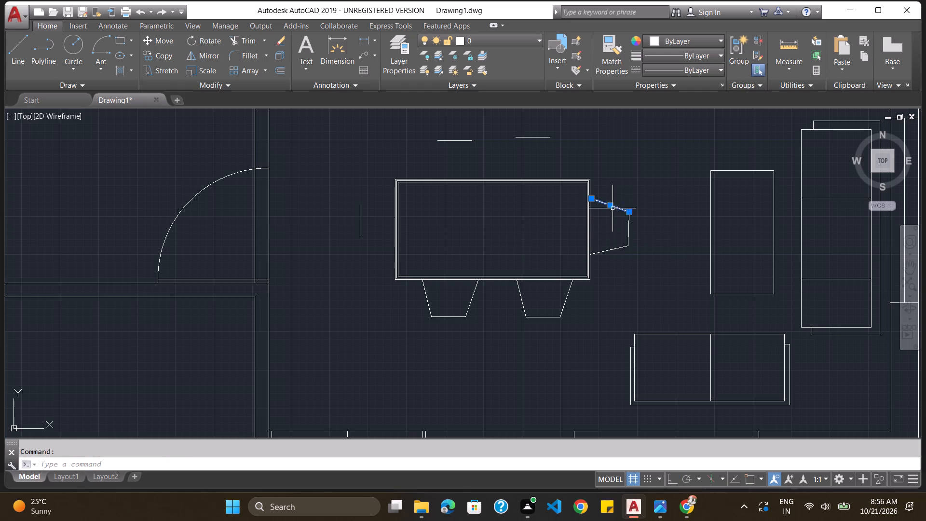
{"action": "left_click", "coordinate": [612, 249]}
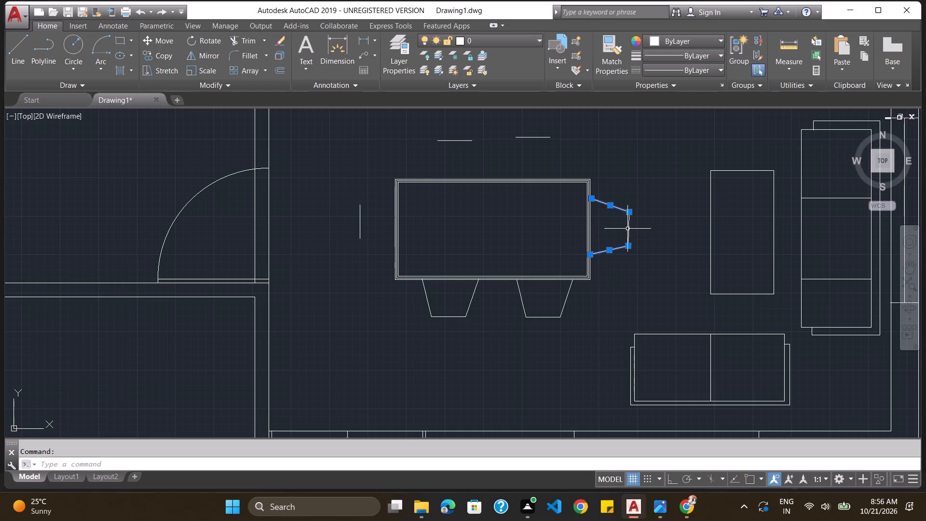
{"action": "left_click", "coordinate": [627, 229]}
{"action": "type", "text": "mi"}
{"action": "key", "text": "r"}
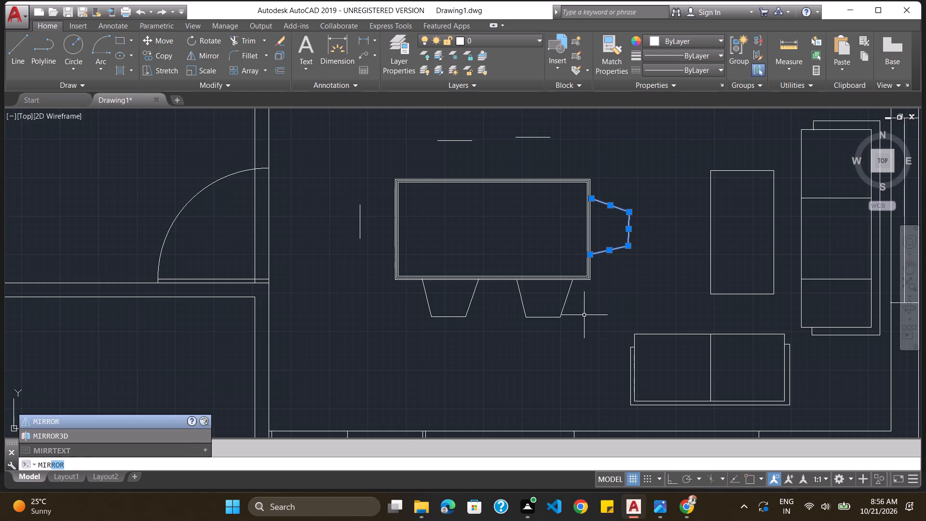
{"action": "key", "text": "Return"}
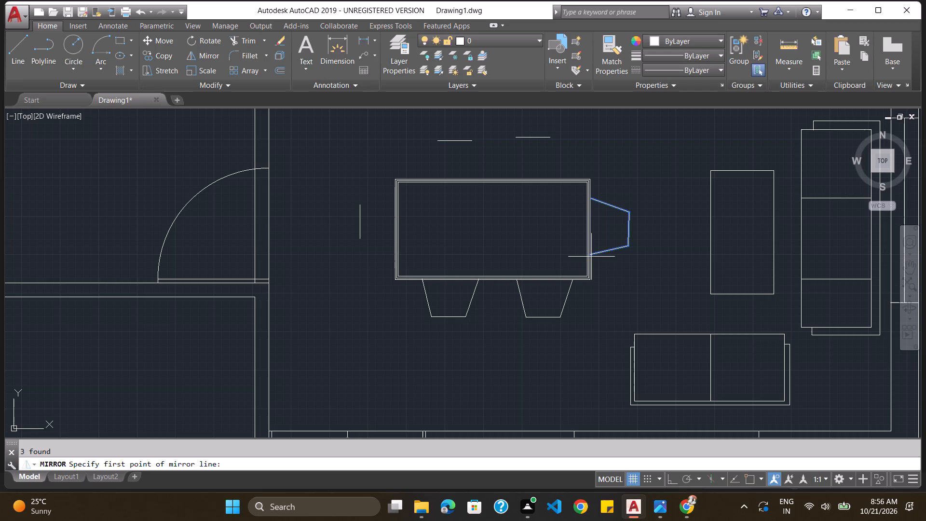
{"action": "left_click", "coordinate": [592, 254]}
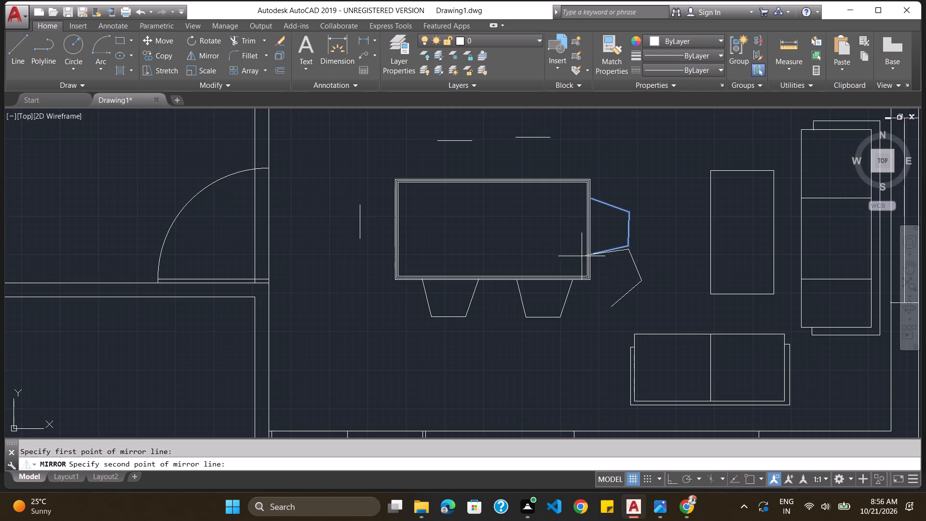
{"action": "left_click", "coordinate": [667, 477]}
{"action": "left_click", "coordinate": [613, 342]}
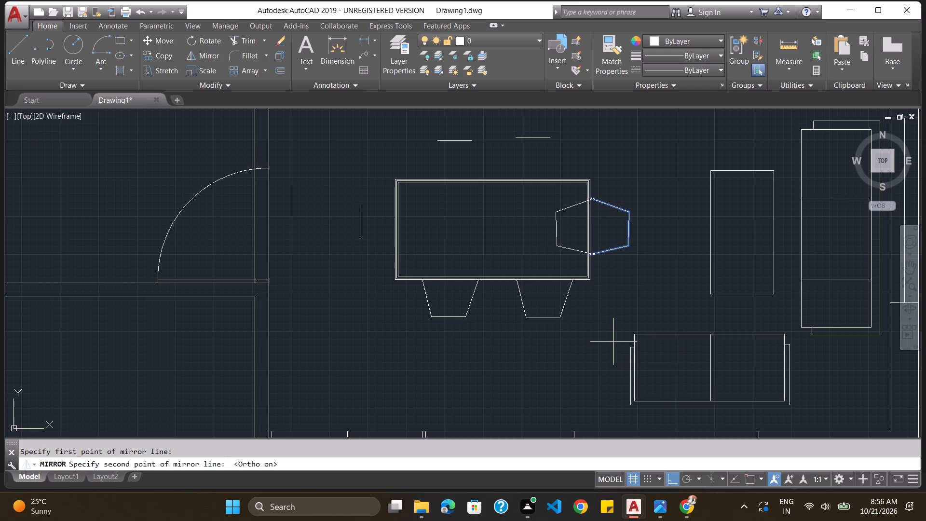
{"action": "left_click", "coordinate": [191, 466]}
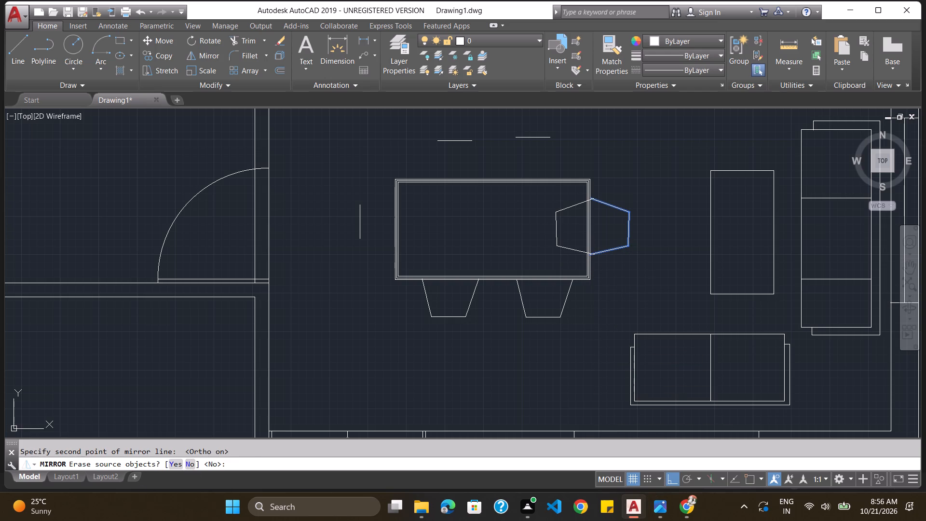
Move the mirrored chair straight west so its open side meets the large table's west edge, around the short vertical line.
{"action": "left_click", "coordinate": [557, 226]}
{"action": "left_click", "coordinate": [569, 208]}
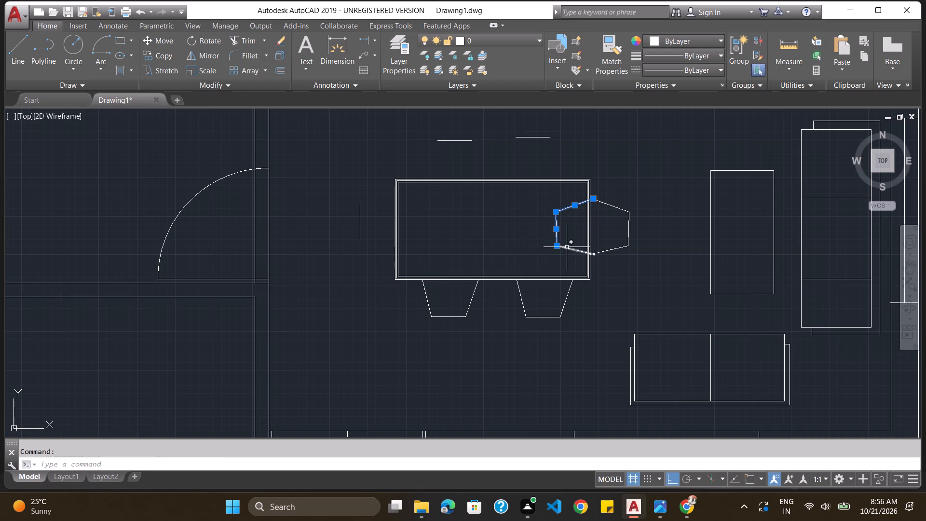
{"action": "left_click", "coordinate": [566, 248]}
{"action": "key", "text": "m"}
{"action": "key", "text": "Return"}
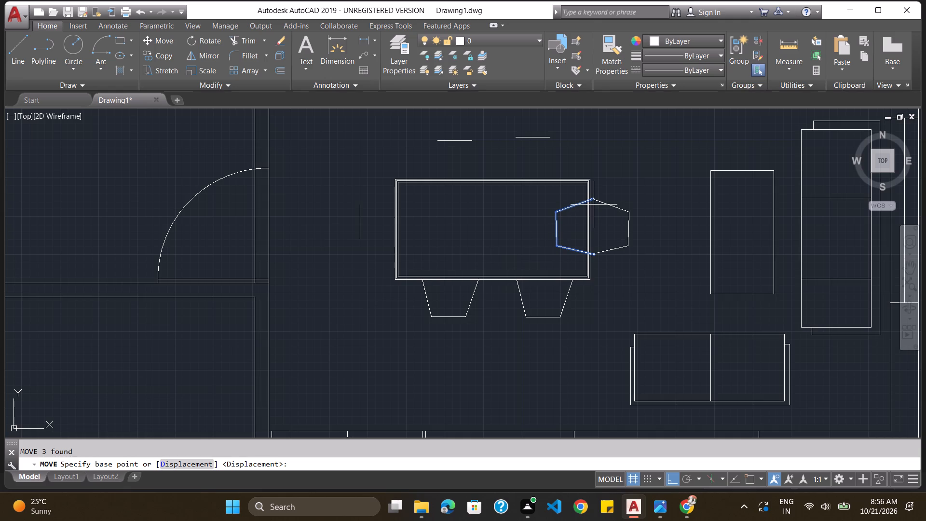
{"action": "left_click_drag", "start_coordinate": [593, 199], "coordinate": [589, 201]}
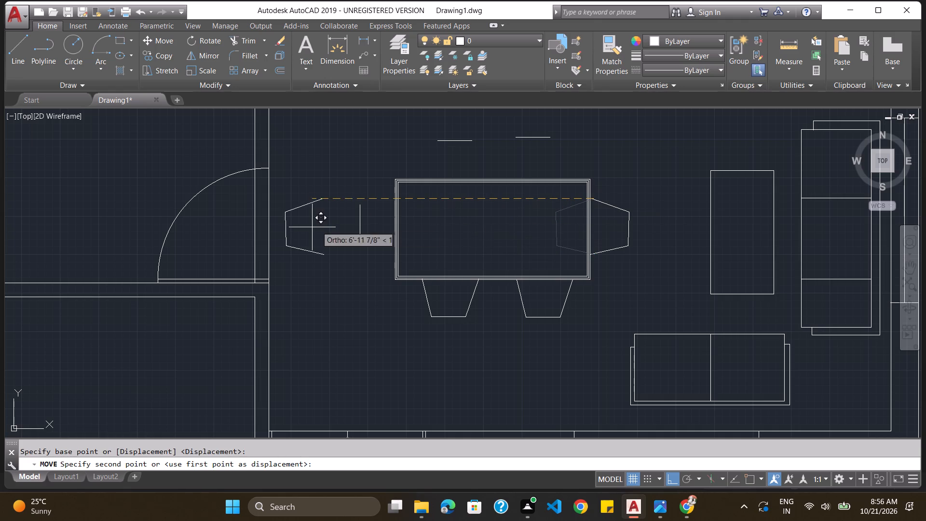
{"action": "scroll", "coordinate": [368, 227], "scroll_direction": "up", "scroll_amount": 3}
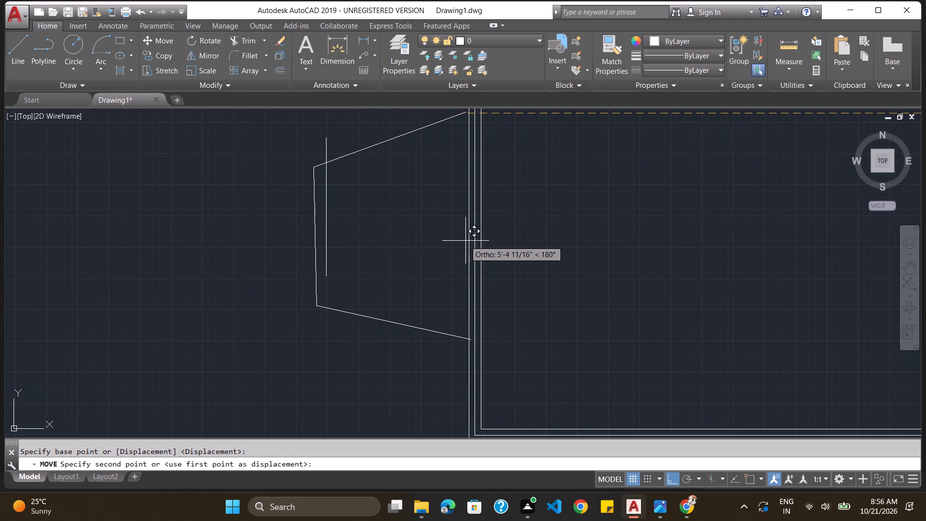
{"action": "left_click", "coordinate": [463, 239]}
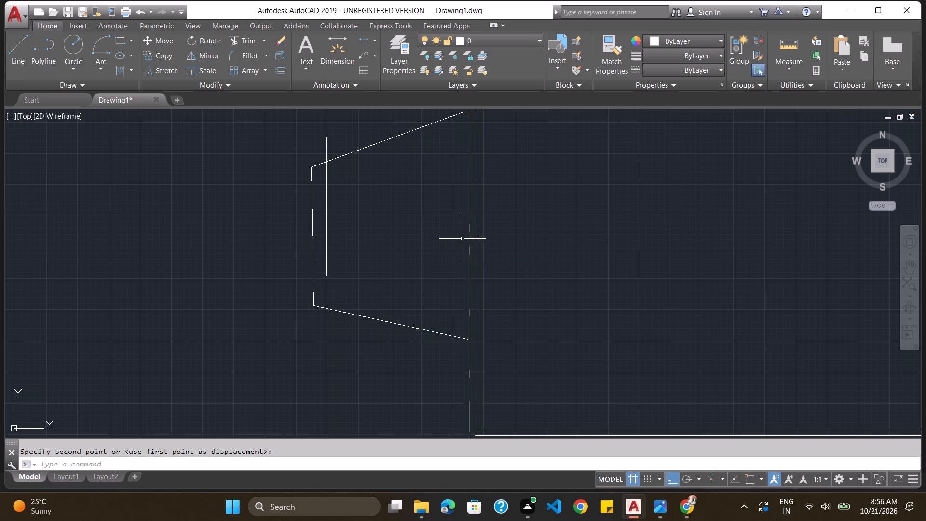
Erase the leftover short vertical line inside the west chair.
{"action": "scroll", "coordinate": [463, 242], "scroll_direction": "down", "scroll_amount": 4}
{"action": "left_click", "coordinate": [443, 238]}
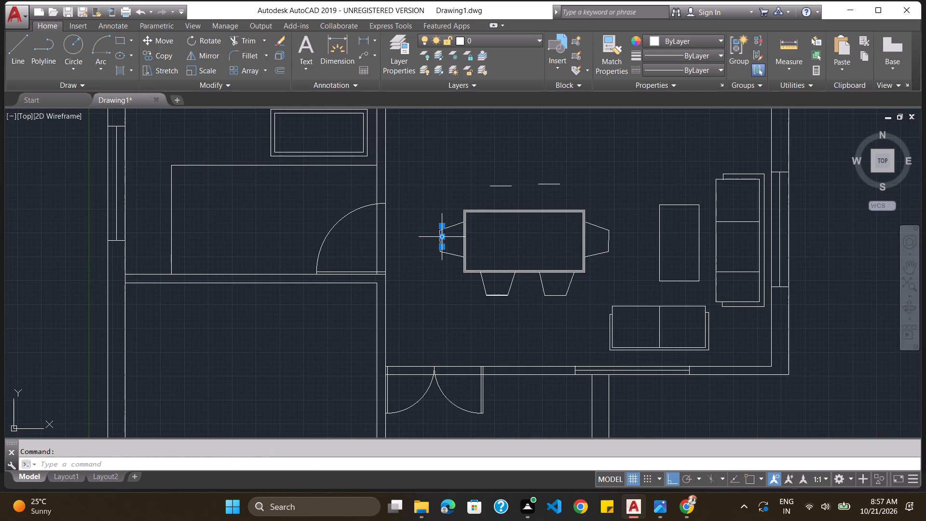
{"action": "key", "text": "Delete"}
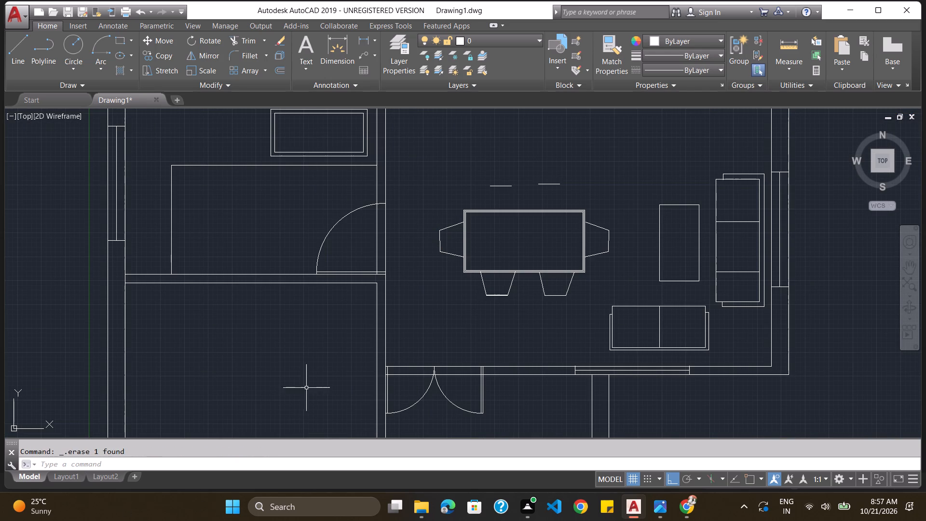
Copy the west chair and paste it just north of the large table, beside the western short horizontal line.
{"action": "left_click", "coordinate": [440, 232]}
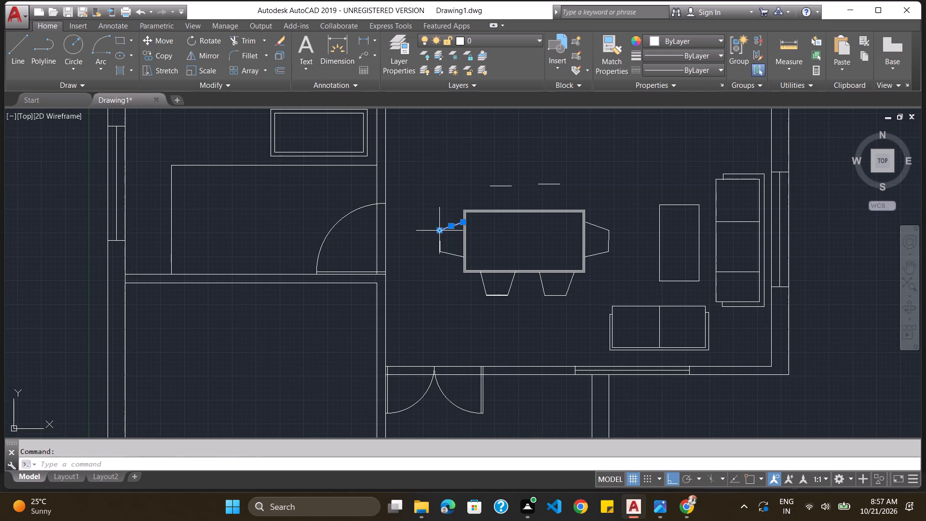
{"action": "left_click", "coordinate": [439, 242]}
{"action": "left_click", "coordinate": [449, 254]}
{"action": "key", "text": "ctrl+c"}
{"action": "key", "text": "ctrl+v"}
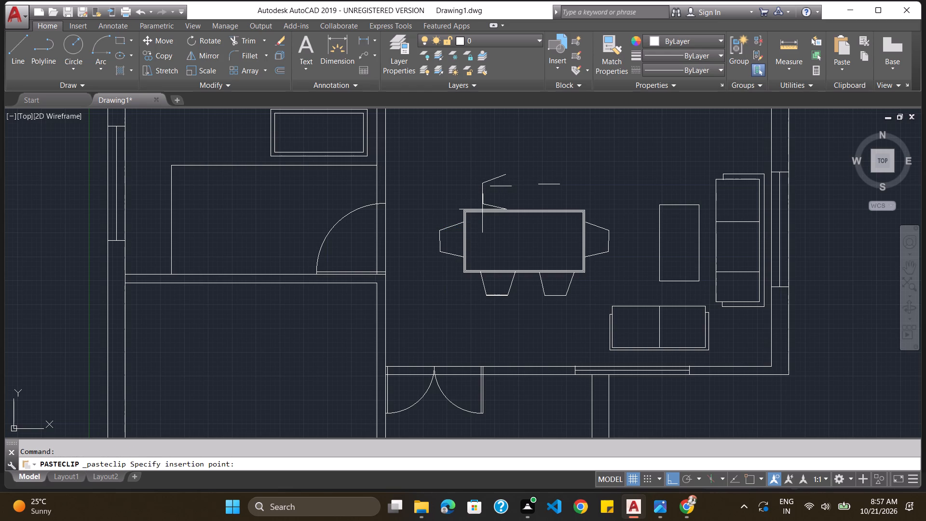
{"action": "left_click", "coordinate": [482, 210]}
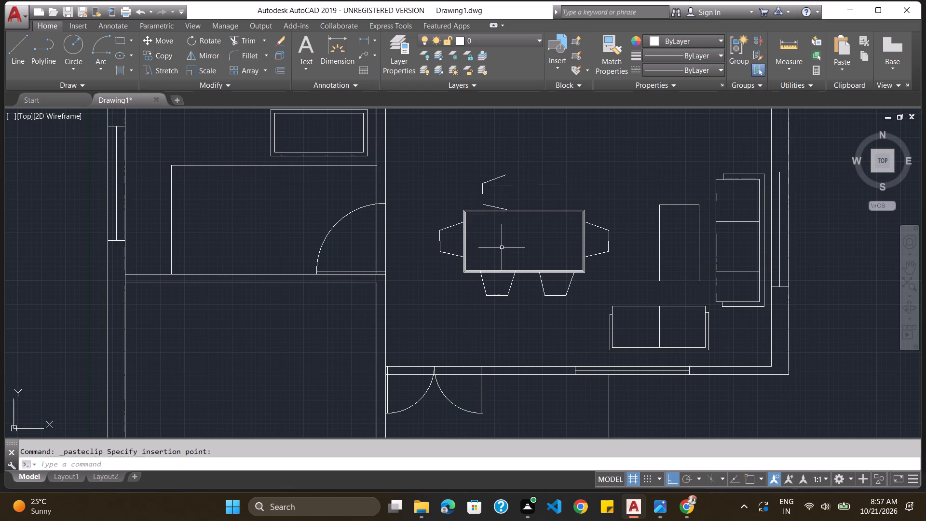
{"action": "key", "text": "ctrl+v"}
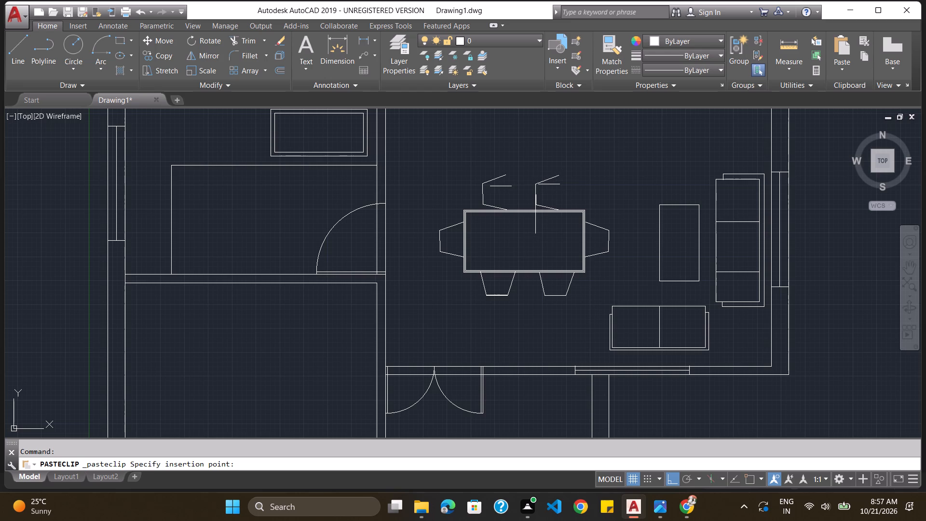
{"action": "key", "text": "Escape"}
Rotate the pasted north chair a quarter turn clockwise around its upper open end so its open side faces the table.
{"action": "left_click", "coordinate": [483, 183]}
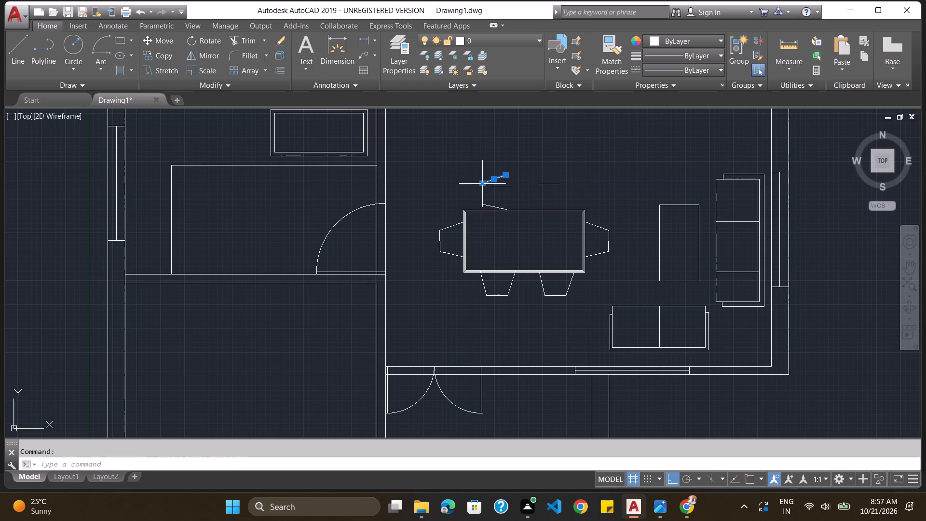
{"action": "left_click", "coordinate": [483, 189]}
{"action": "left_click", "coordinate": [491, 206]}
{"action": "type", "text": "r0"}
{"action": "key", "text": "BackSpace"}
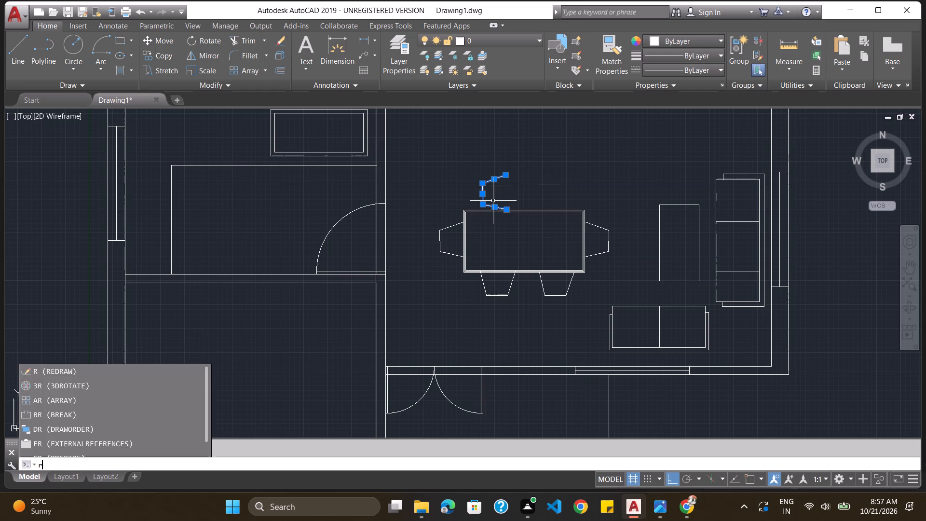
{"action": "key", "text": "o"}
{"action": "key", "text": "Return"}
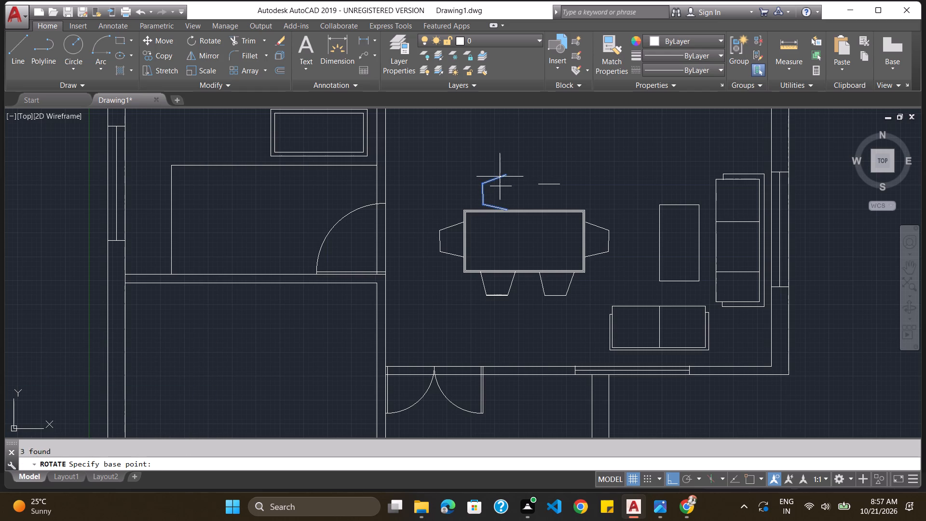
{"action": "left_click", "coordinate": [505, 176]}
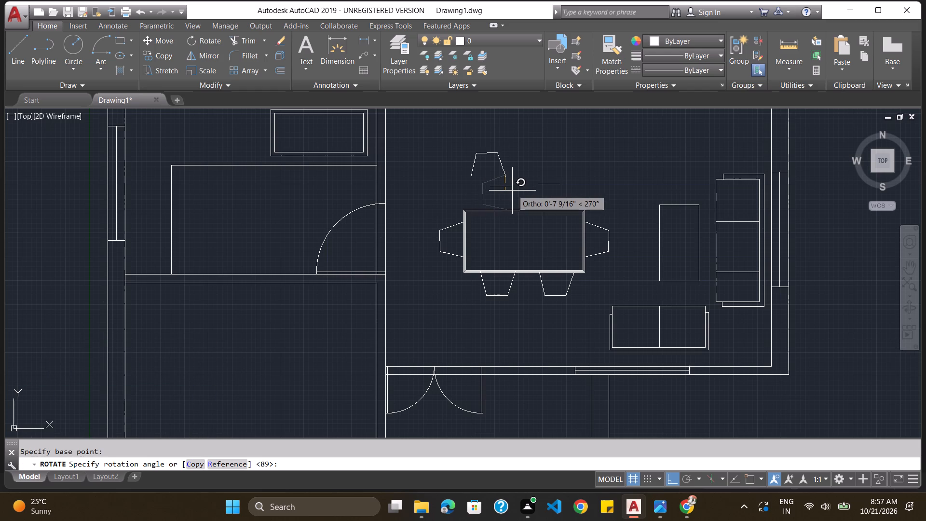
{"action": "left_click", "coordinate": [513, 191]}
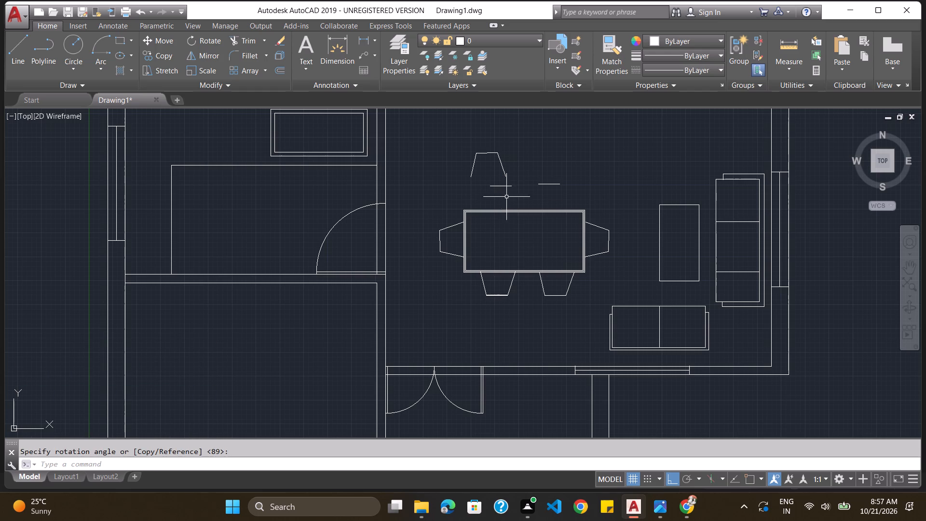
Move the rotated chair north of the large table, taking it by its east open end.
{"action": "left_click", "coordinate": [497, 152]}
{"action": "left_click", "coordinate": [493, 153]}
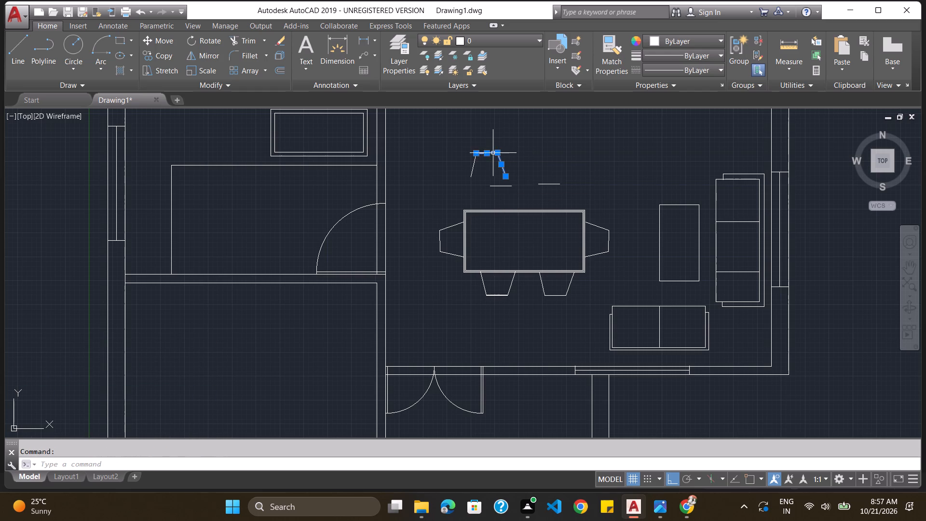
{"action": "left_click", "coordinate": [474, 166]}
{"action": "key", "text": "m"}
{"action": "key", "text": "Return"}
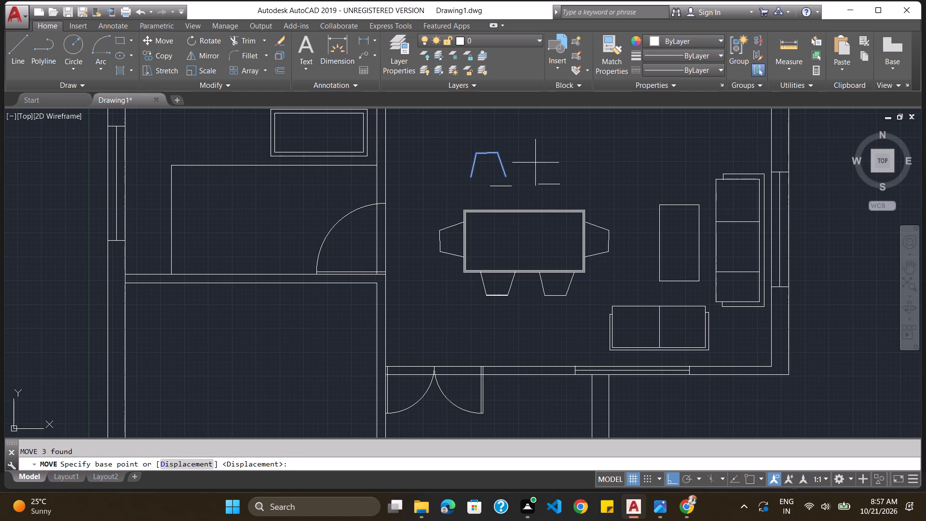
{"action": "scroll", "coordinate": [503, 183], "scroll_direction": "up", "scroll_amount": 3}
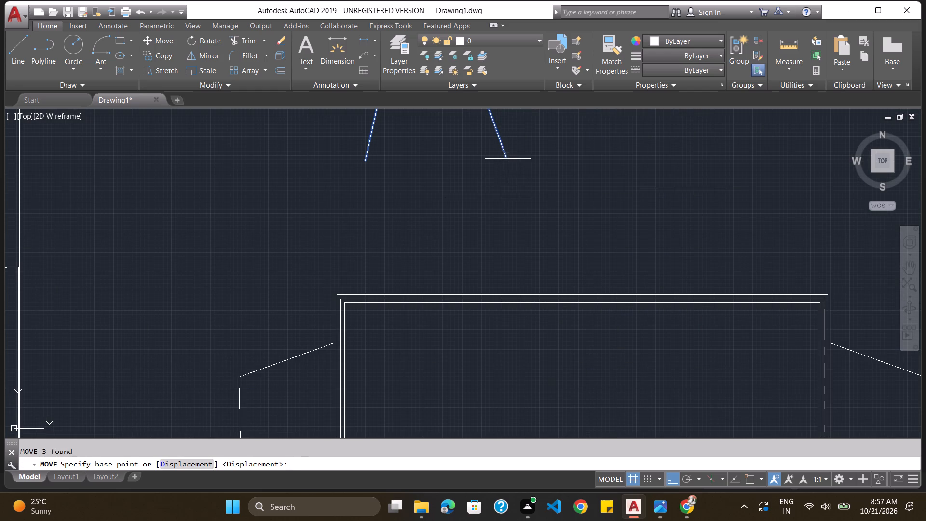
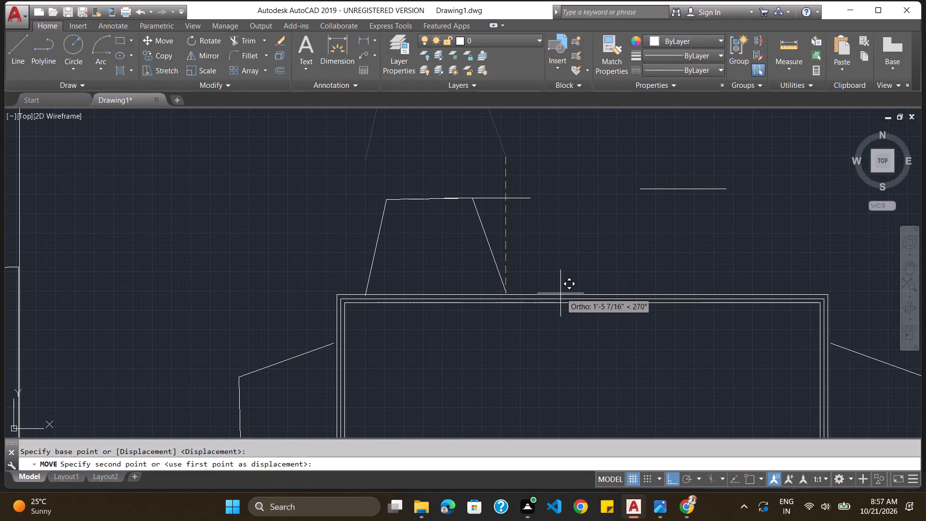
Turn Ortho off and set the moved chair down against the large table's north edge, its back on the western short horizontal line.
{"action": "left_click", "coordinate": [677, 473]}
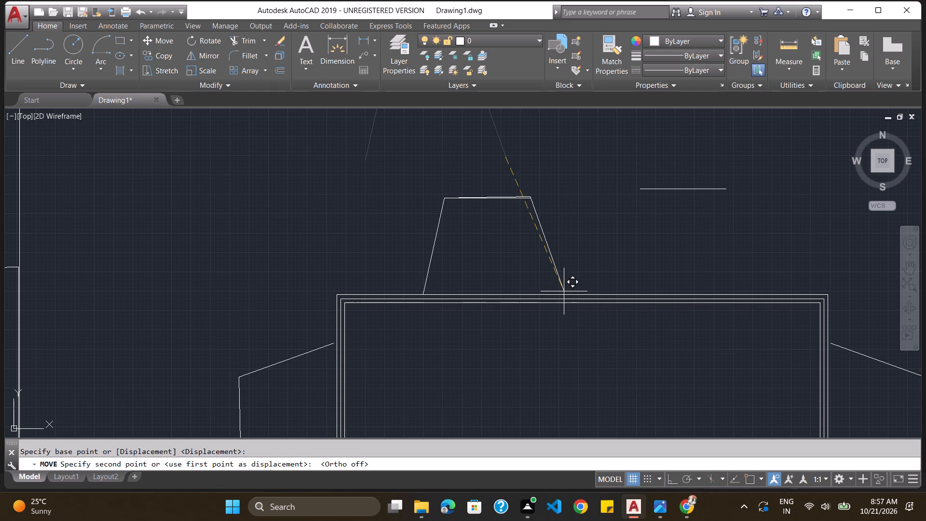
{"action": "left_click", "coordinate": [564, 291]}
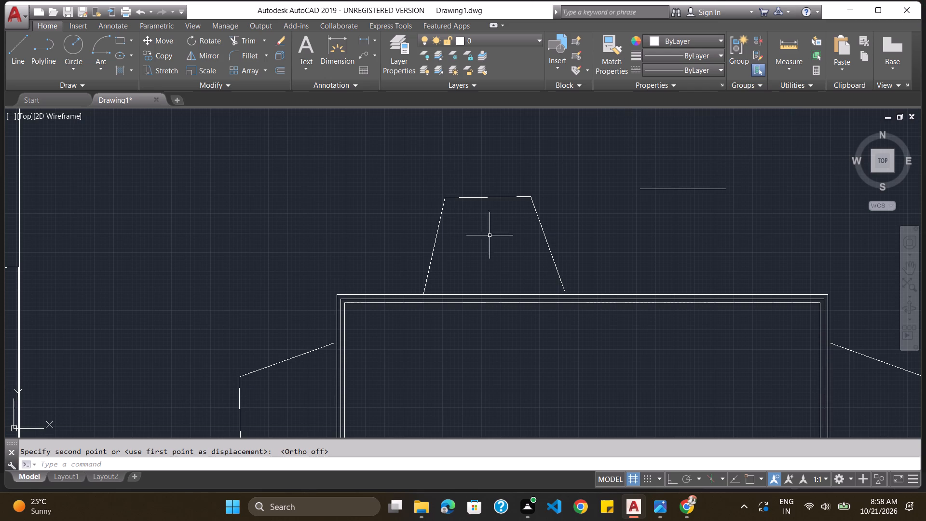
Copy the north chair's three lines and paste them at the table's north edge, below the eastern short horizontal line.
{"action": "left_click", "coordinate": [440, 226]}
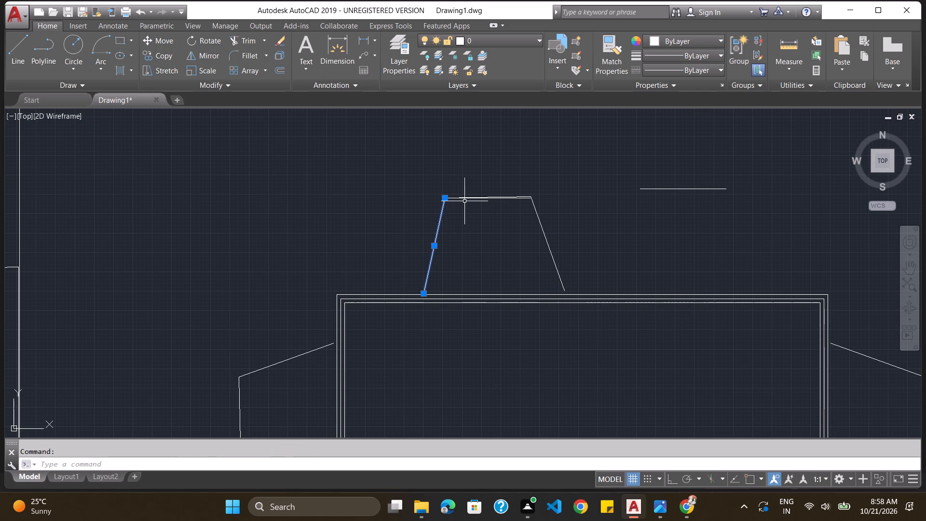
{"action": "left_click", "coordinate": [465, 199]}
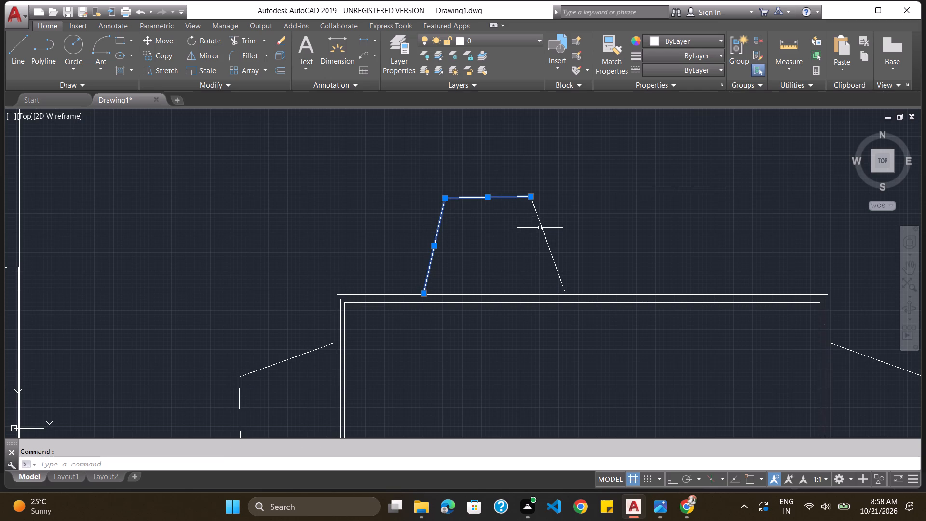
{"action": "left_click", "coordinate": [543, 227]}
{"action": "key", "text": "ctrl+c"}
{"action": "key", "text": "ctrl+v"}
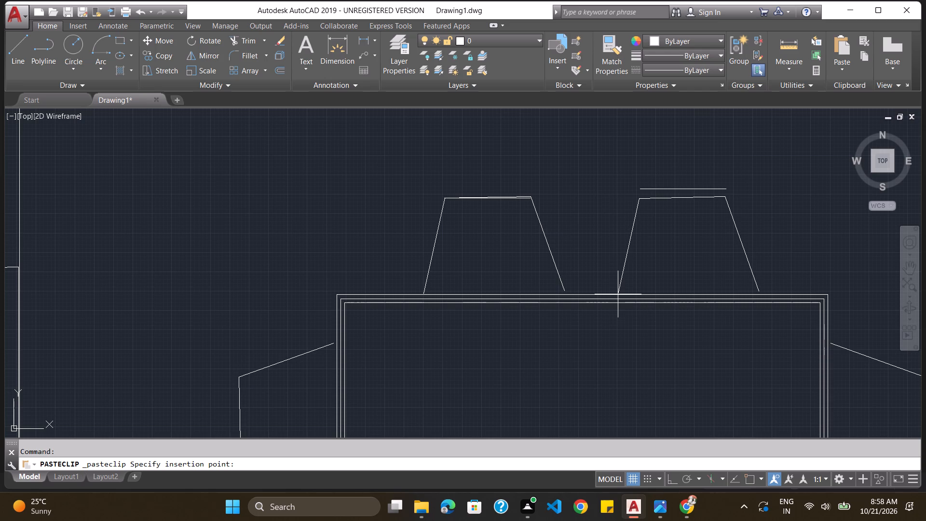
{"action": "left_click", "coordinate": [618, 294]}
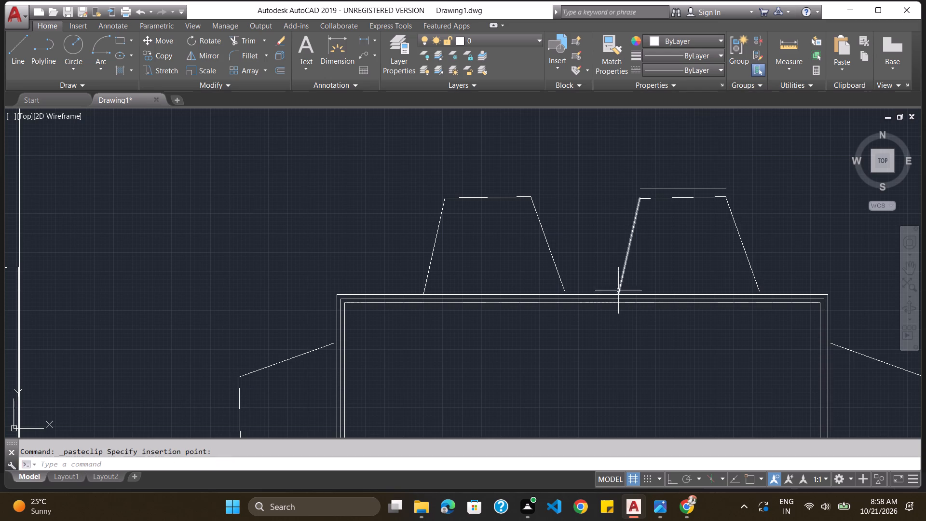
Erase the two leftover short horizontal lines at the backs of the north chairs.
{"action": "scroll", "coordinate": [519, 199], "scroll_direction": "up", "scroll_amount": 4}
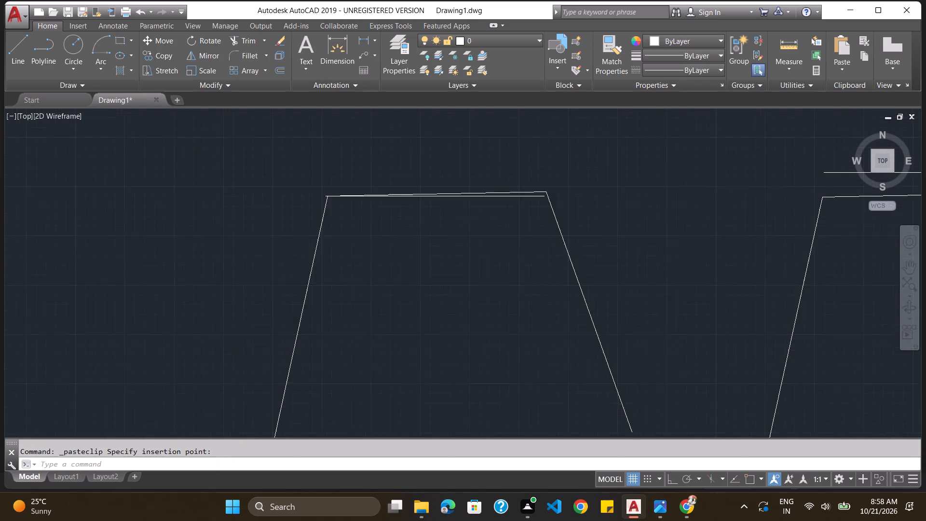
{"action": "scroll", "coordinate": [519, 199], "scroll_direction": "up", "scroll_amount": 1}
{"action": "left_click", "coordinate": [519, 186]}
{"action": "scroll", "coordinate": [622, 182], "scroll_direction": "down", "scroll_amount": 4}
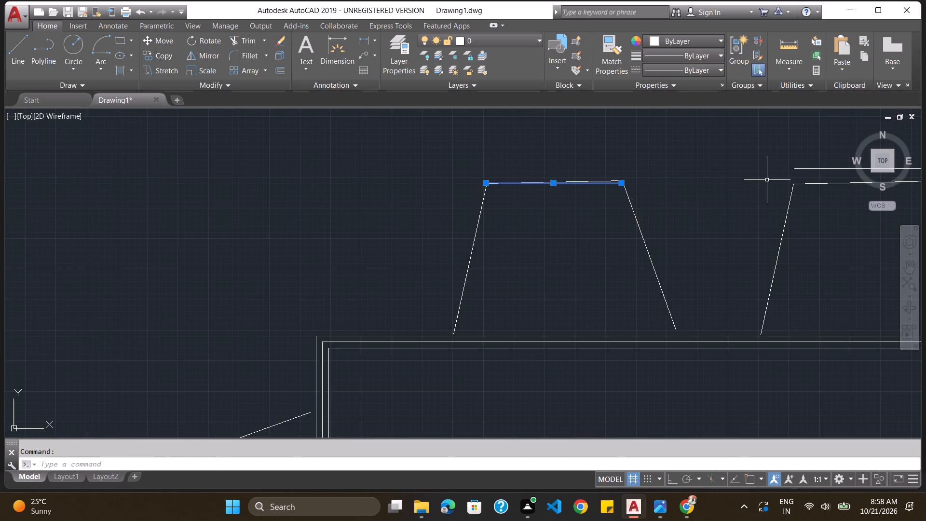
{"action": "scroll", "coordinate": [767, 180], "scroll_direction": "down", "scroll_amount": 1}
{"action": "left_click", "coordinate": [799, 172]}
{"action": "scroll", "coordinate": [706, 198], "scroll_direction": "down", "scroll_amount": 3}
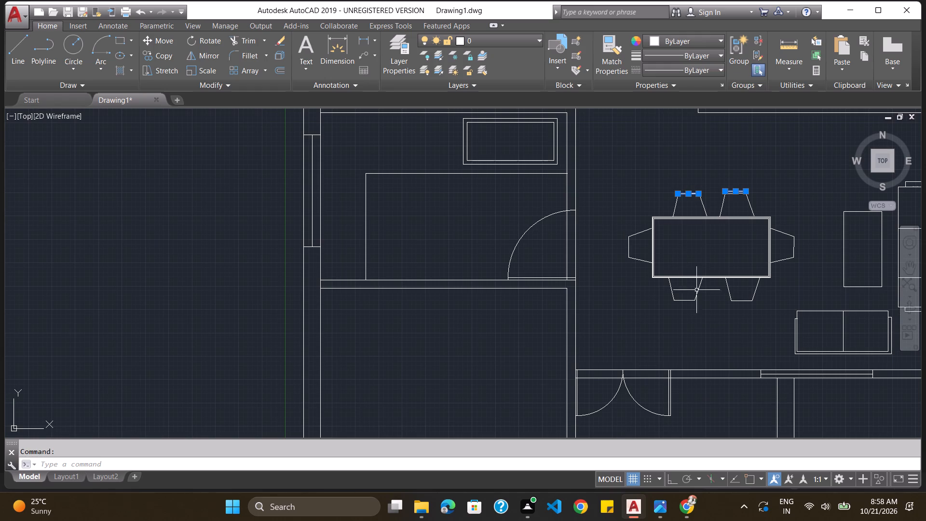
{"action": "scroll", "coordinate": [785, 255], "scroll_direction": "up", "scroll_amount": 1}
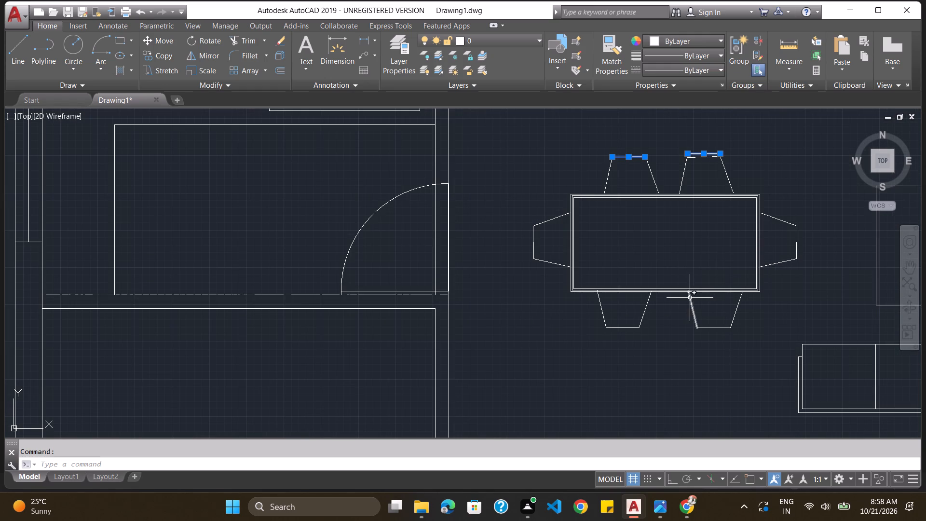
{"action": "key", "text": "Delete"}
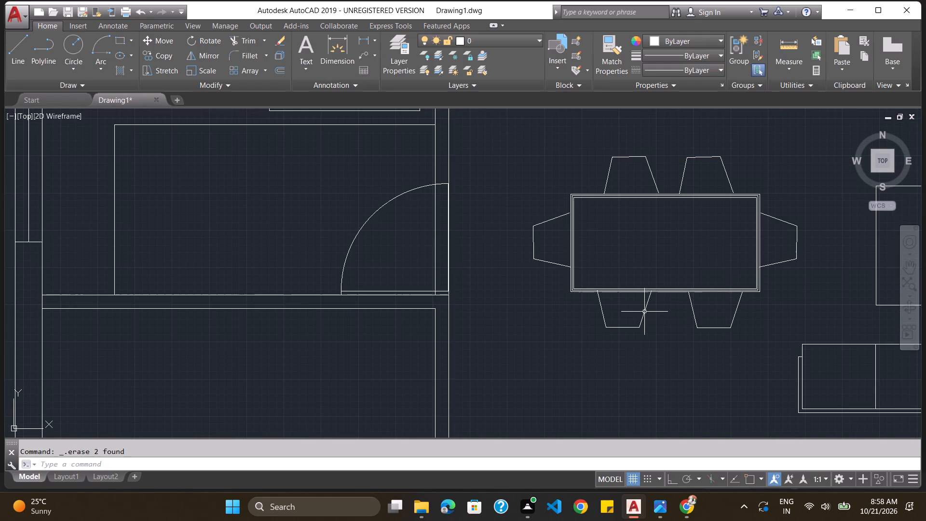
Offset the inner south wall line of the southwest room 5' northward into the room.
{"action": "scroll", "coordinate": [650, 298], "scroll_direction": "down", "scroll_amount": 3}
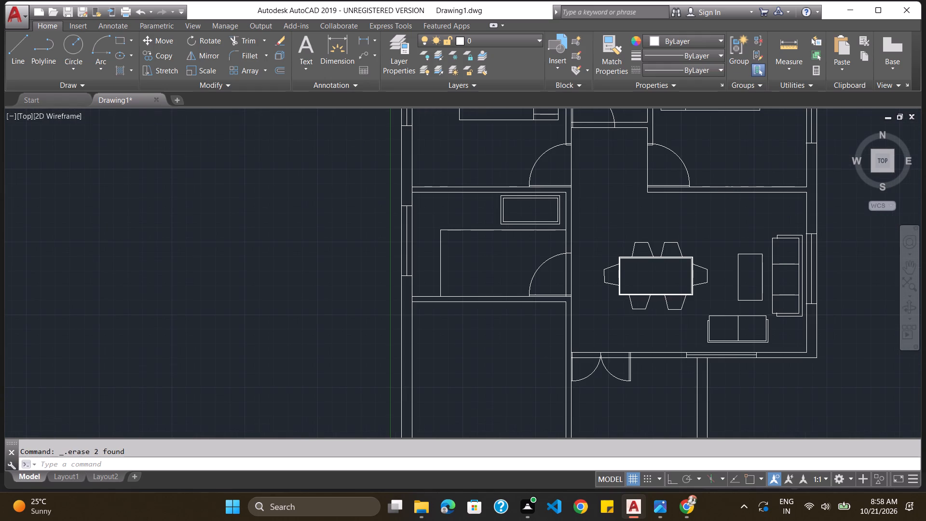
{"action": "scroll", "coordinate": [650, 298], "scroll_direction": "up", "scroll_amount": 1}
{"action": "scroll", "coordinate": [650, 298], "scroll_direction": "down", "scroll_amount": 2}
{"action": "scroll", "coordinate": [650, 298], "scroll_direction": "up", "scroll_amount": 1}
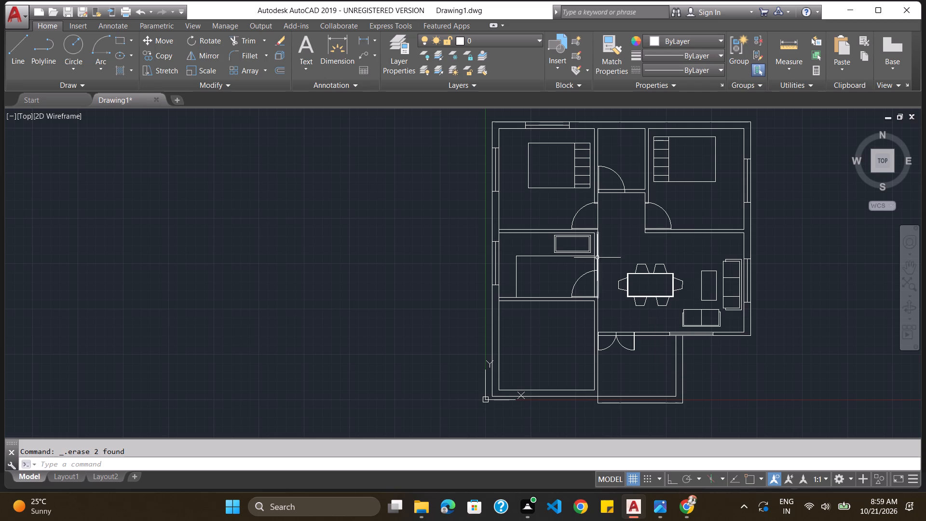
{"action": "left_click", "coordinate": [466, 466]}
{"action": "key", "text": "o"}
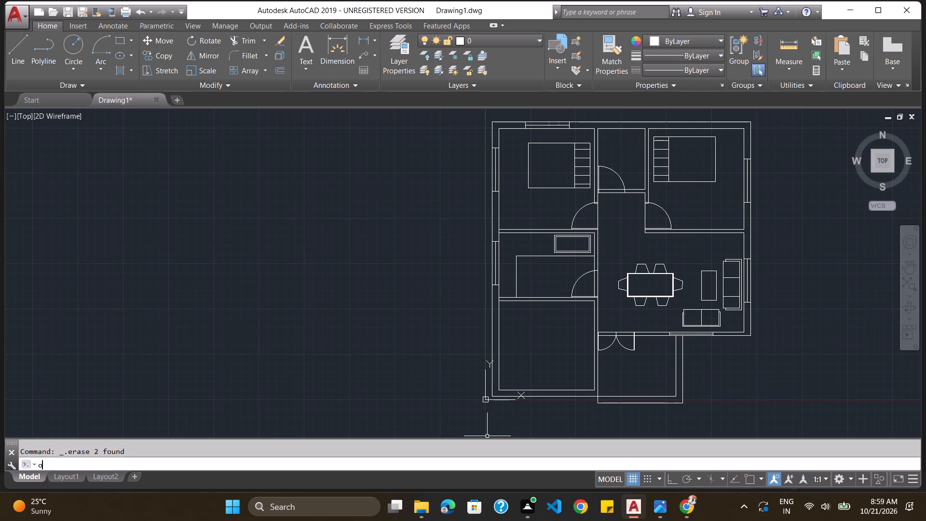
{"action": "key", "text": "Return"}
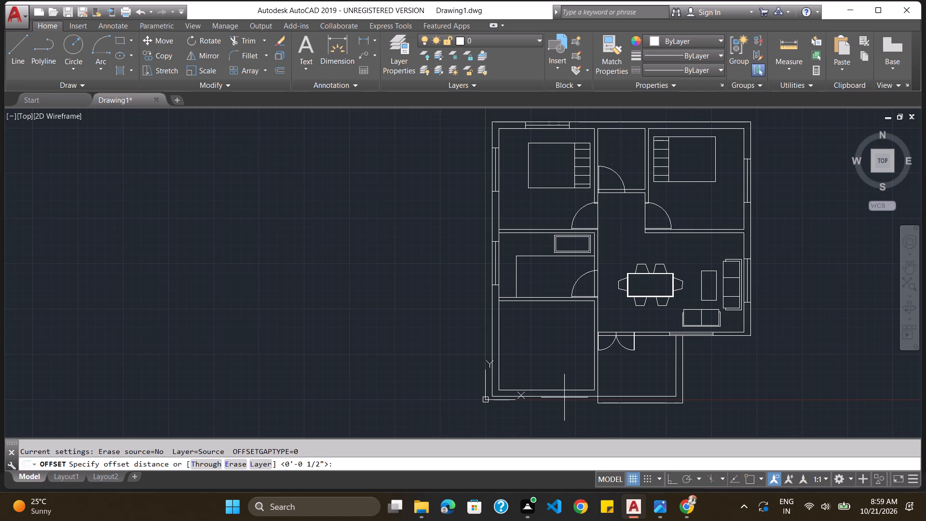
{"action": "type", "text": "5'"}
{"action": "key", "text": "Return"}
{"action": "scroll", "coordinate": [565, 397], "scroll_direction": "up", "scroll_amount": 1}
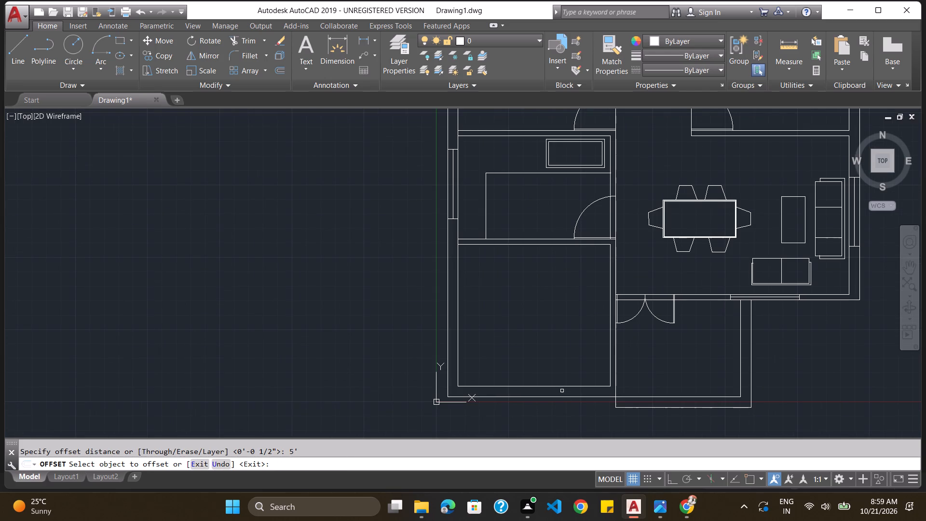
{"action": "left_click", "coordinate": [557, 386]}
{"action": "left_click", "coordinate": [560, 343]}
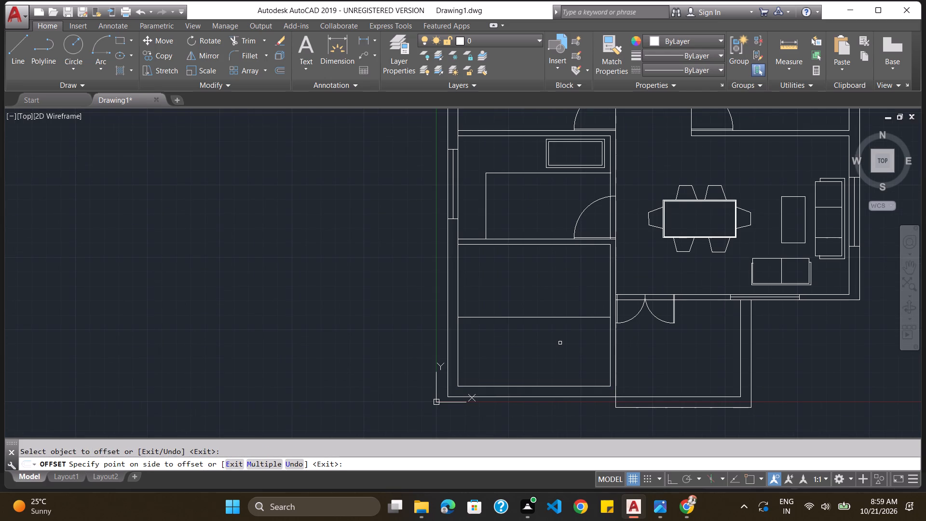
{"action": "left_click", "coordinate": [489, 463]}
{"action": "key", "text": "Escape"}
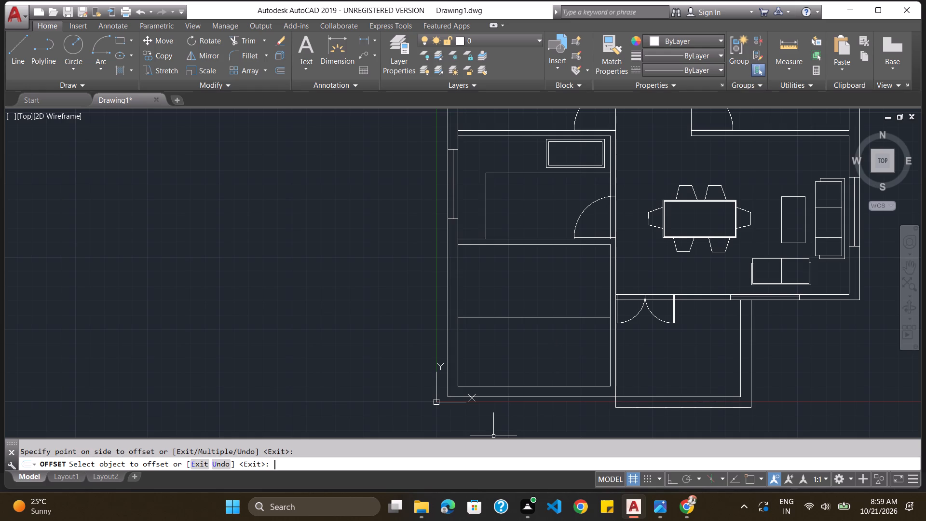
Offset the new horizontal line in the southwest room 1' further north.
{"action": "key", "text": "o"}
{"action": "key", "text": "Return"}
{"action": "type", "text": "1'"}
{"action": "key", "text": "Return"}
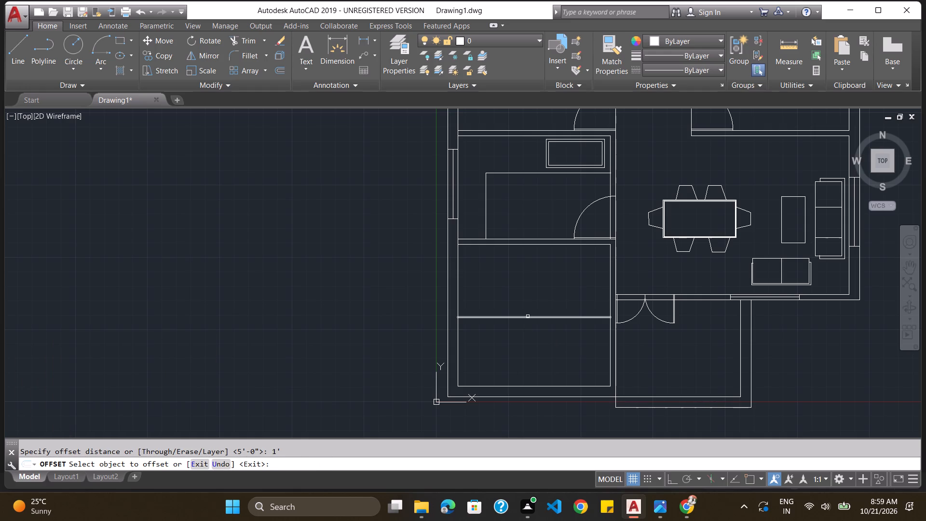
{"action": "left_click", "coordinate": [530, 318]}
{"action": "left_click", "coordinate": [531, 307]}
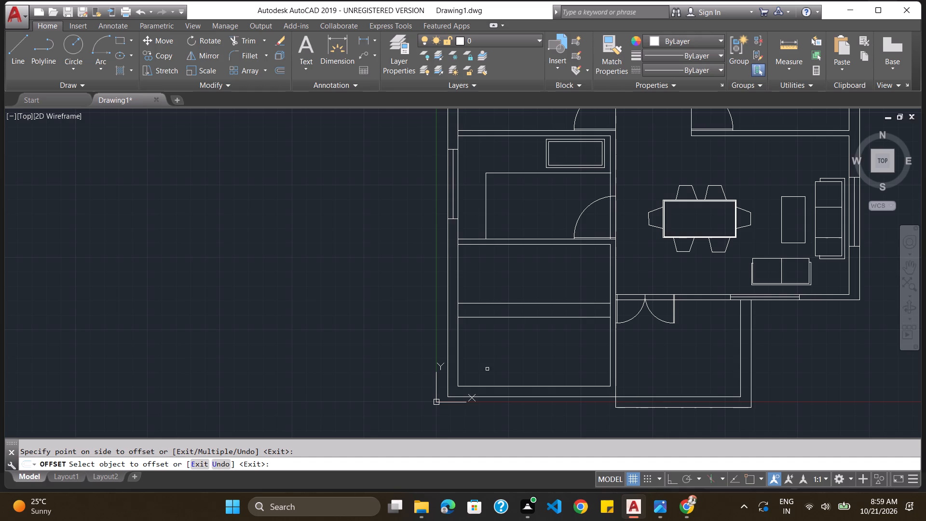
{"action": "left_click", "coordinate": [335, 464]}
{"action": "left_click", "coordinate": [419, 455]}
{"action": "left_click", "coordinate": [412, 464]}
{"action": "key", "text": "Escape"}
Turn on object snap and measure the southwest room's inner width along its south wall, corner to corner.
{"action": "type", "text": "dist"}
{"action": "key", "text": "Return"}
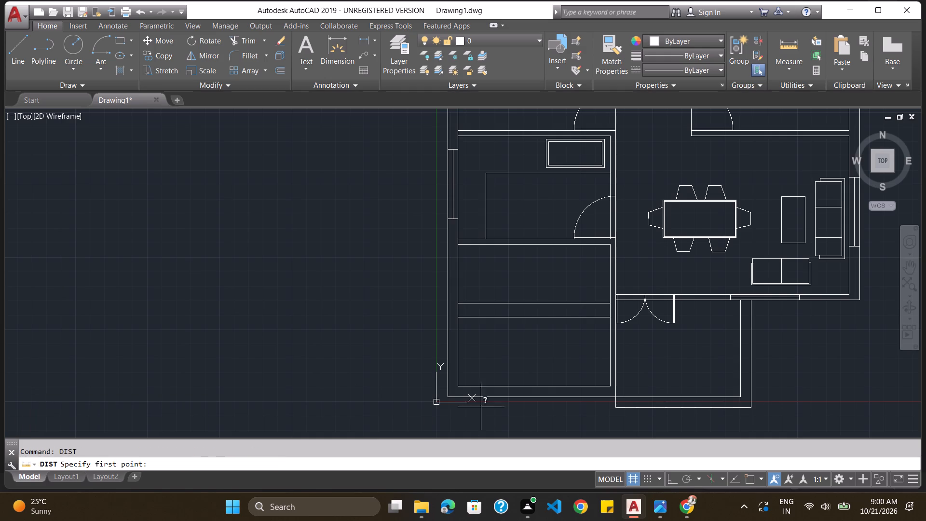
{"action": "left_click", "coordinate": [751, 482]}
{"action": "left_click", "coordinate": [455, 386]}
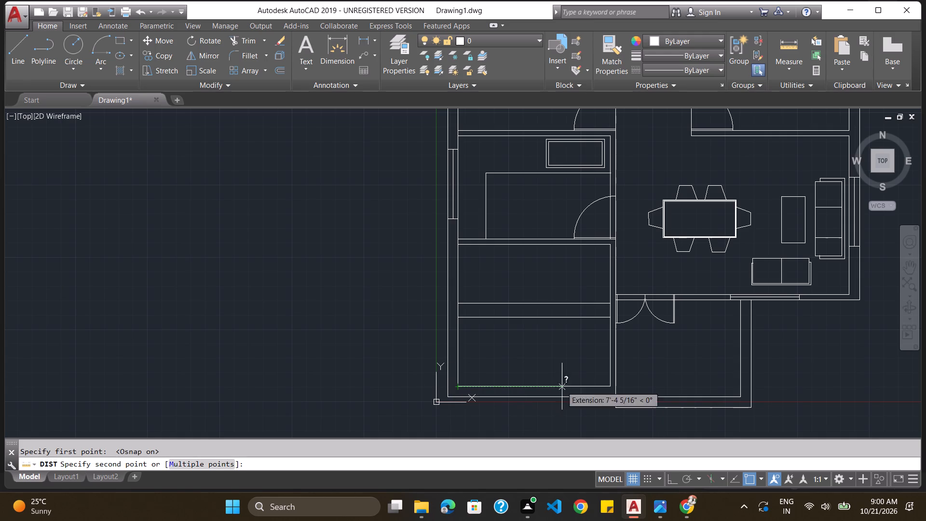
{"action": "left_click", "coordinate": [609, 385]}
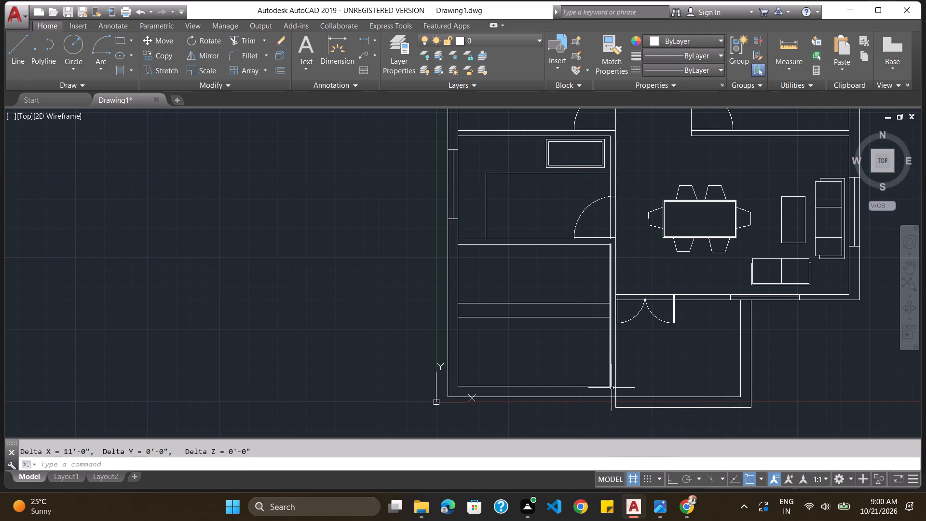
{"action": "key", "text": "Escape"}
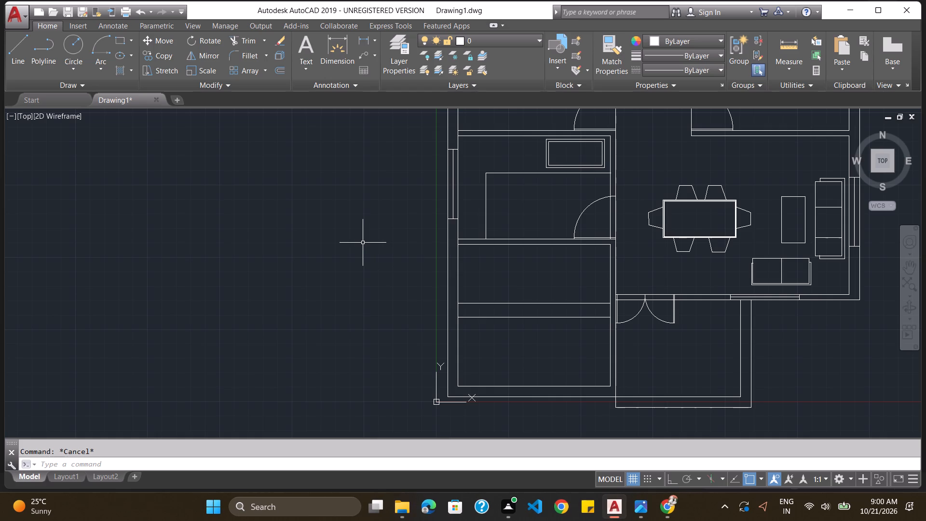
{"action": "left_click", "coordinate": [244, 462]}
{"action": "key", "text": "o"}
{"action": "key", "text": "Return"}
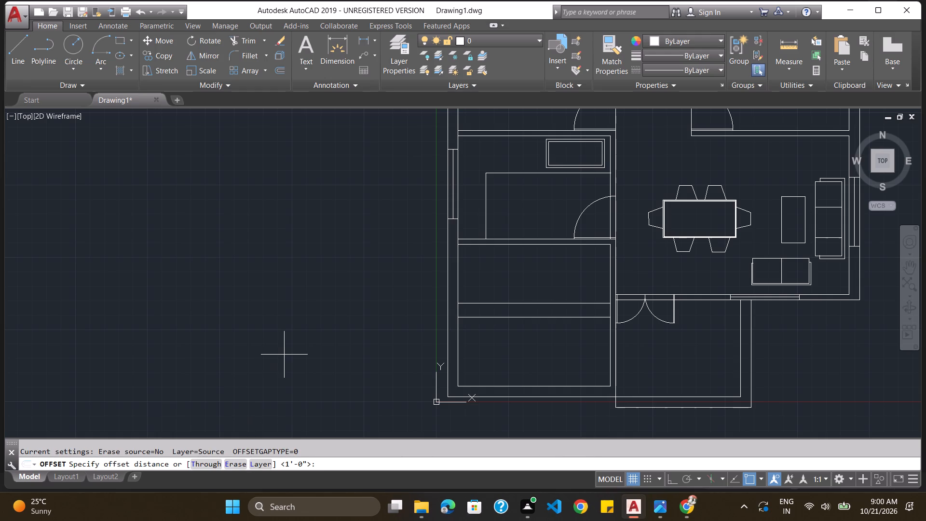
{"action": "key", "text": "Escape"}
Trim the short piece of the inner west wall line crossing the partition wall on the southwest room's north side.
{"action": "type", "text": "trim"}
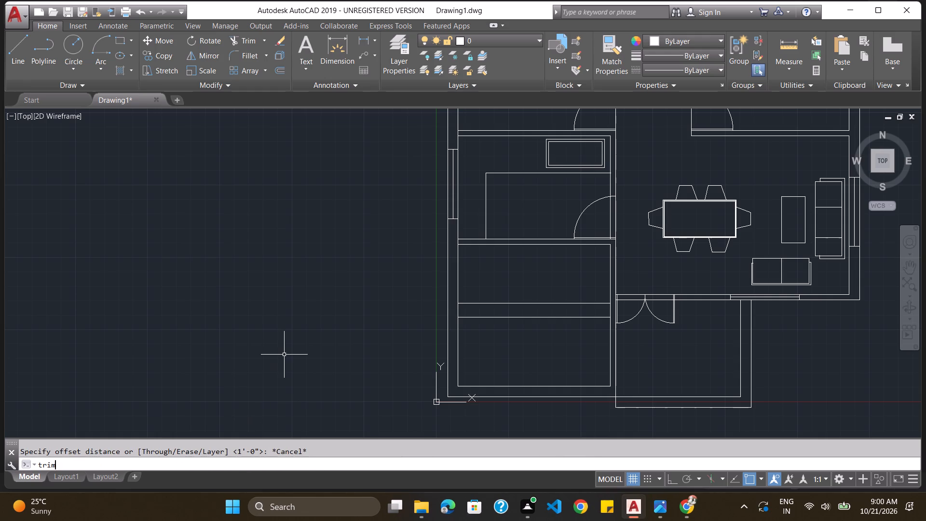
{"action": "key", "text": "Return"}
{"action": "key", "text": "Return"}
{"action": "scroll", "coordinate": [464, 285], "scroll_direction": "up", "scroll_amount": 2}
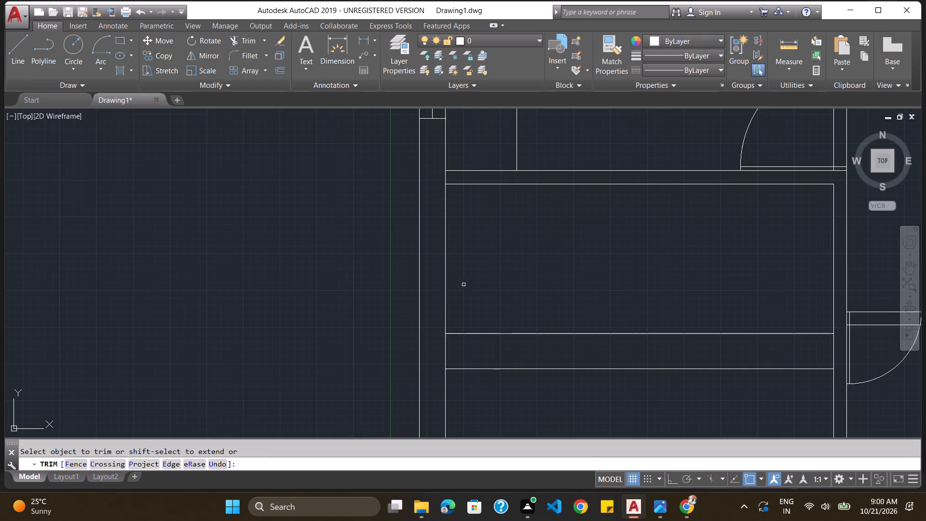
{"action": "left_click", "coordinate": [445, 180]}
{"action": "left_click", "coordinate": [450, 465]}
{"action": "scroll", "coordinate": [443, 439], "scroll_direction": "down", "scroll_amount": 2}
{"action": "scroll", "coordinate": [480, 374], "scroll_direction": "down", "scroll_amount": 2}
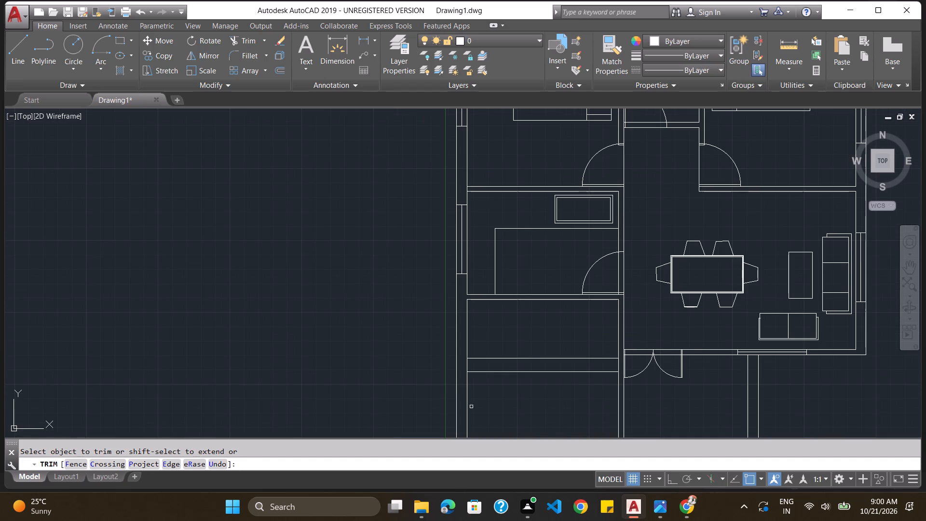
{"action": "scroll", "coordinate": [479, 397], "scroll_direction": "down", "scroll_amount": 2}
{"action": "scroll", "coordinate": [508, 429], "scroll_direction": "up", "scroll_amount": 2}
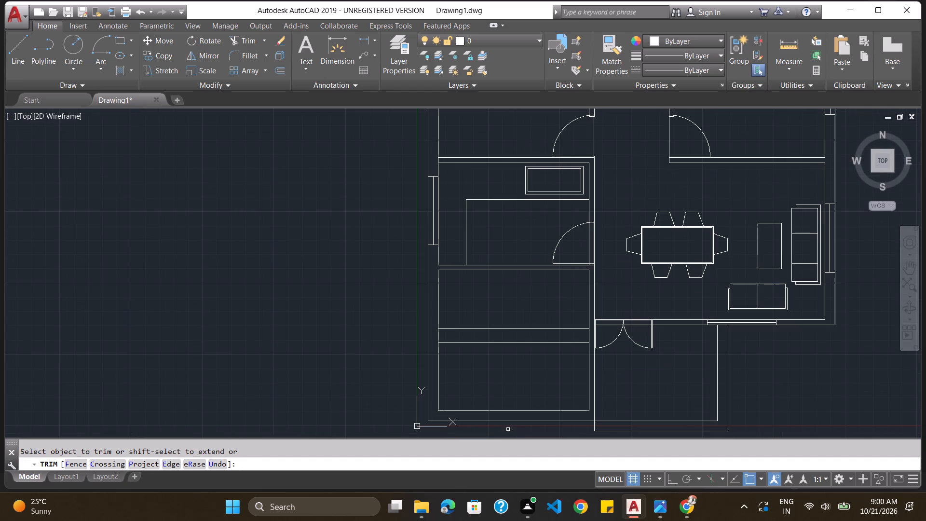
Offset the inner west wall line of the southwest room 2.5' eastward into the room.
{"action": "left_click", "coordinate": [460, 462]}
{"action": "key", "text": "Escape"}
{"action": "key", "text": "o"}
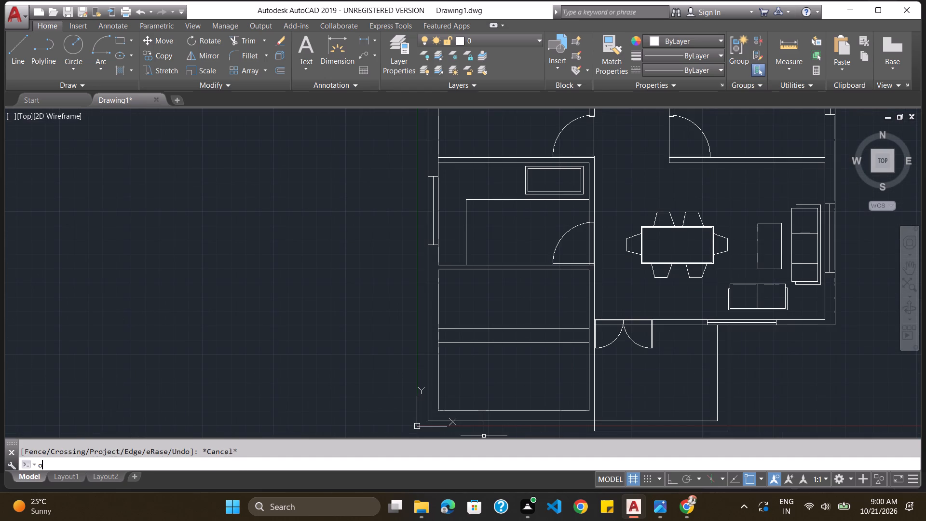
{"action": "key", "text": "Return"}
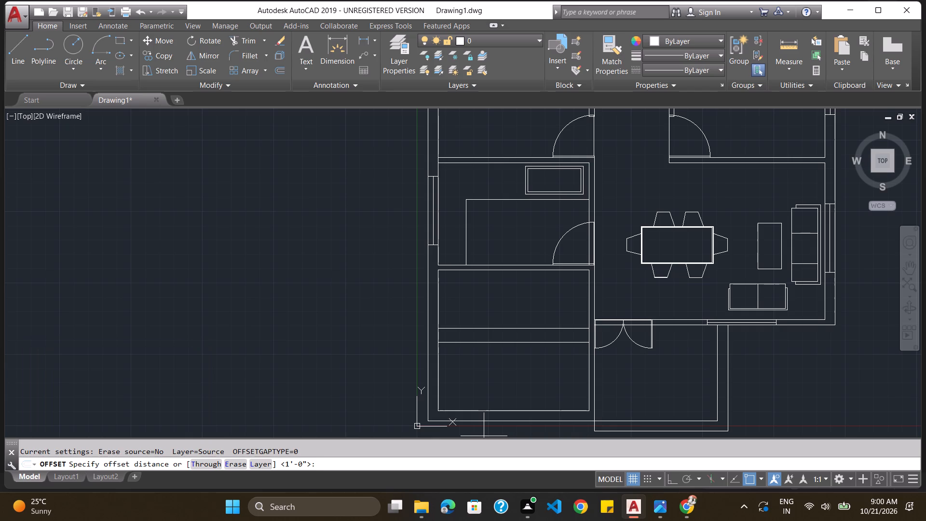
{"action": "type", "text": "2.5"}
{"action": "key", "text": "apostrophe"}
{"action": "key", "text": "Return"}
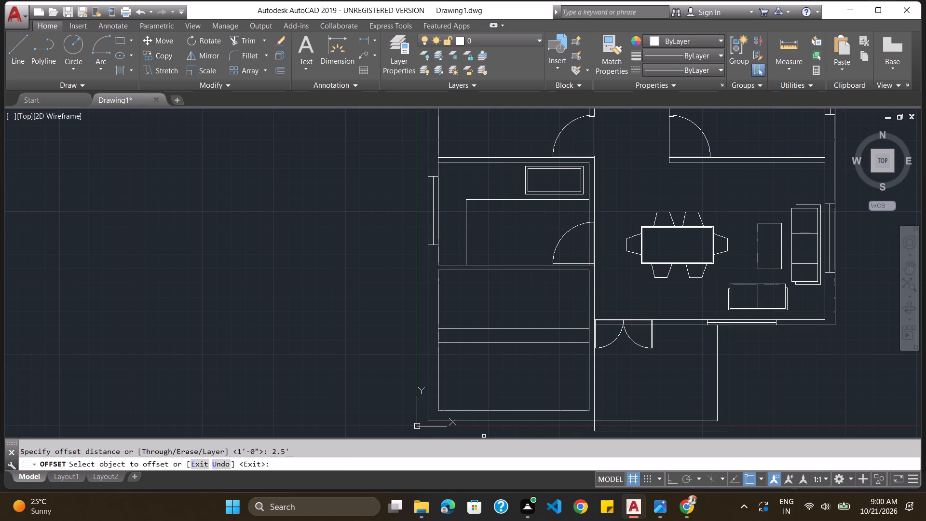
{"action": "left_click", "coordinate": [437, 313]}
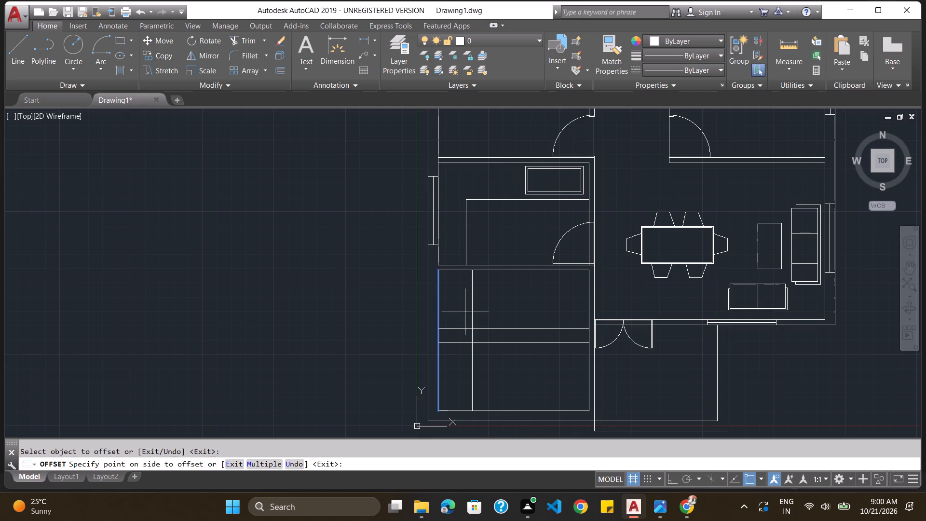
{"action": "left_click", "coordinate": [470, 314]}
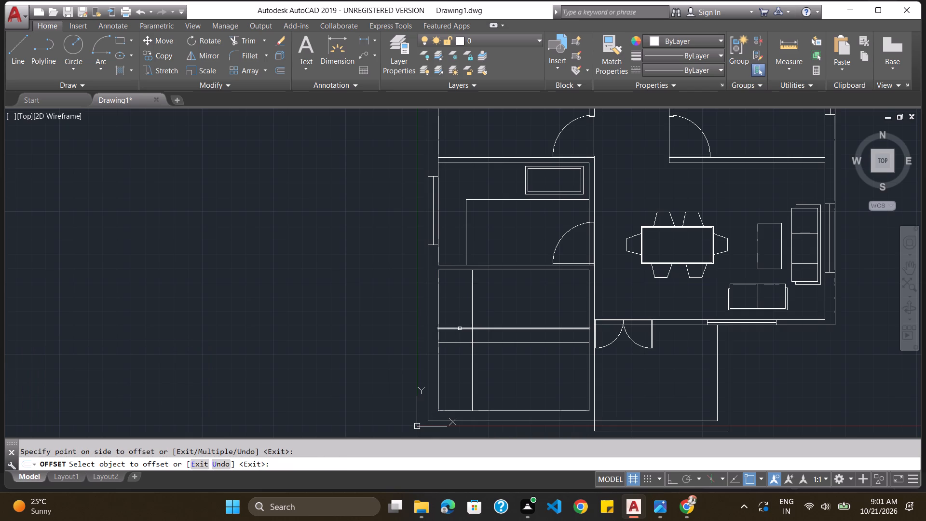
{"action": "key", "text": "Escape"}
Trim both horizontal lines west of the new vertical line, and the vertical line's piece between them, outlining two stair flights.
{"action": "type", "text": "trim"}
{"action": "key", "text": "Return"}
{"action": "key", "text": "Return"}
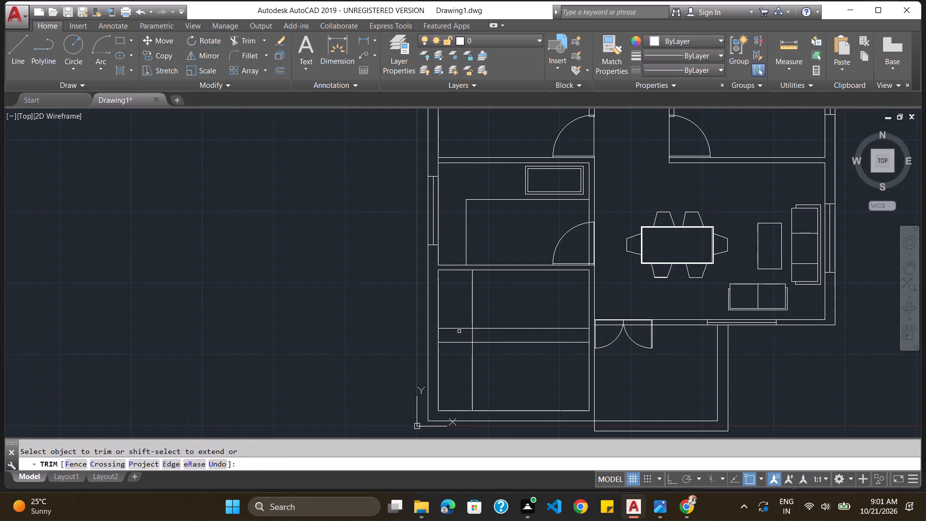
{"action": "left_click", "coordinate": [459, 329]}
{"action": "left_click", "coordinate": [468, 329]}
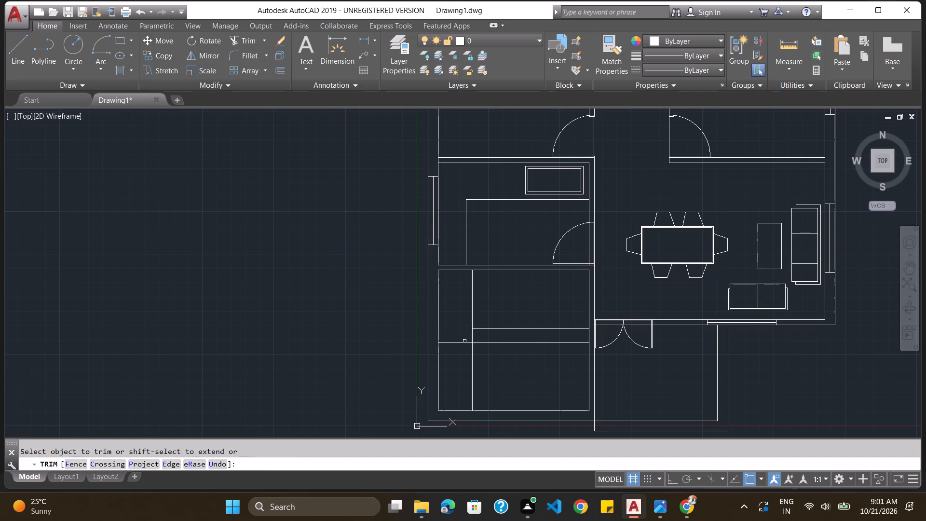
{"action": "left_click", "coordinate": [464, 342]}
{"action": "left_click", "coordinate": [467, 343]}
{"action": "left_click", "coordinate": [473, 338]}
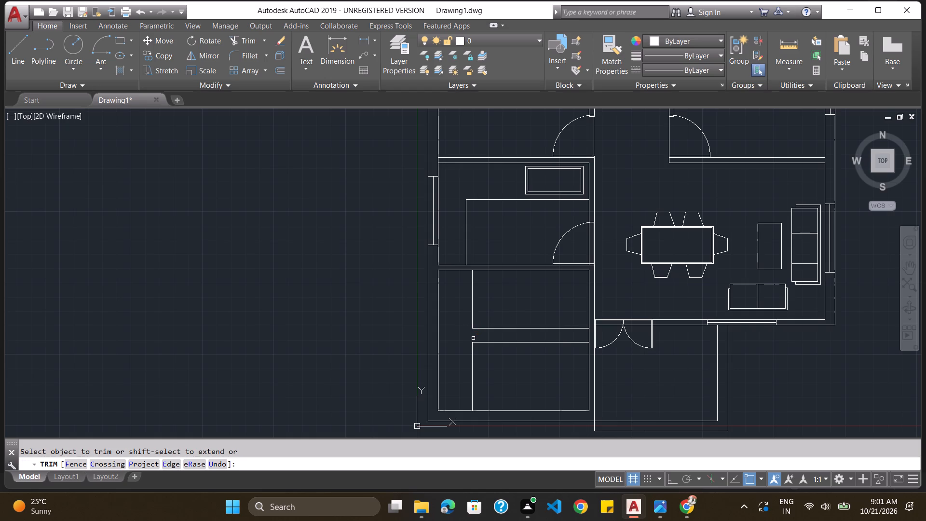
{"action": "left_click", "coordinate": [428, 466]}
{"action": "key", "text": "Escape"}
Offset the northern flight's west edge repeatedly eastward at 1' spacing to add six tread lines.
{"action": "key", "text": "o"}
{"action": "key", "text": "Return"}
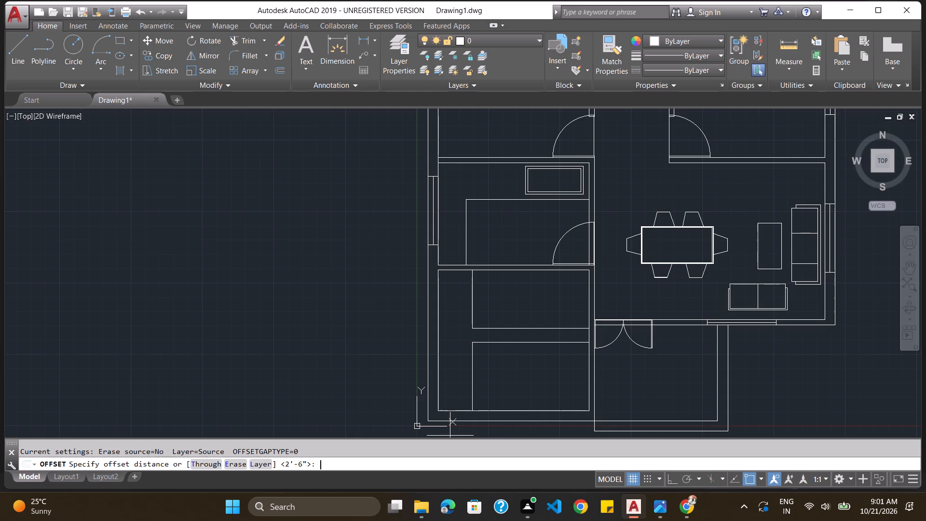
{"action": "key", "text": "1"}
{"action": "key", "text": "apostrophe"}
{"action": "key", "text": "Return"}
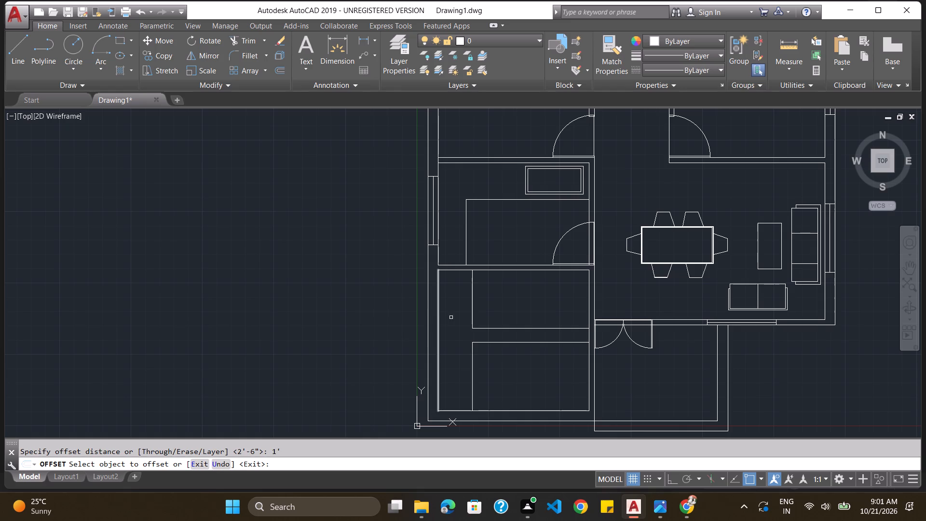
{"action": "left_click", "coordinate": [473, 317]}
{"action": "left_click", "coordinate": [480, 317]}
{"action": "left_click", "coordinate": [486, 317]}
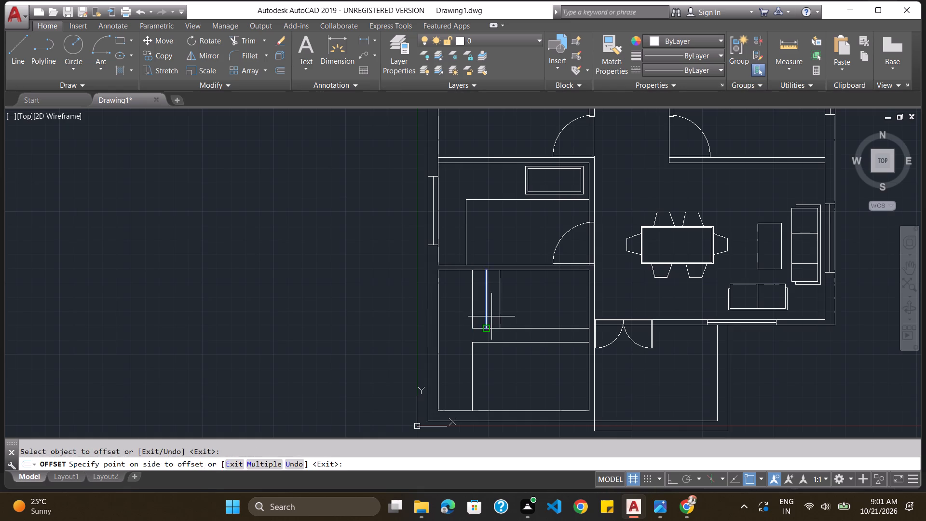
{"action": "left_click", "coordinate": [497, 316]}
{"action": "left_click", "coordinate": [501, 315]}
{"action": "left_click", "coordinate": [517, 314]}
{"action": "left_click", "coordinate": [512, 314]}
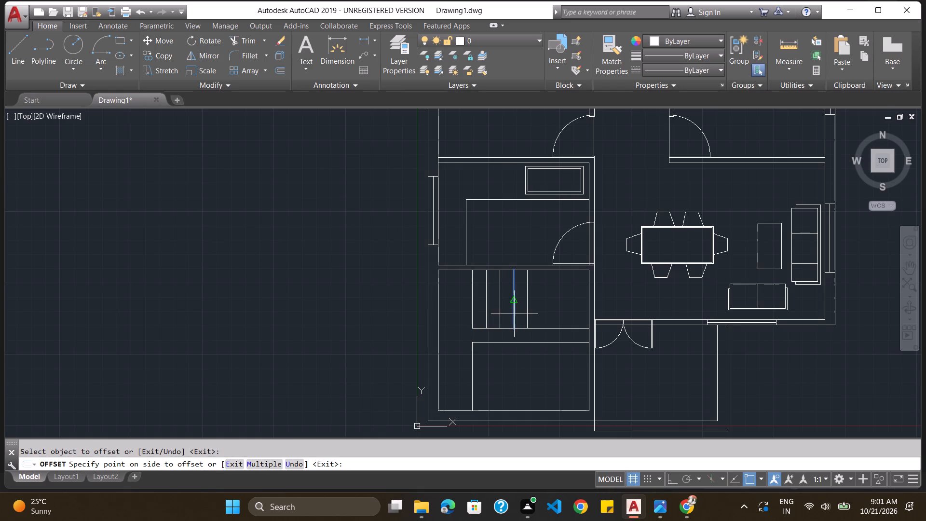
{"action": "left_click", "coordinate": [524, 314]}
{"action": "left_click", "coordinate": [527, 313]}
{"action": "left_click", "coordinate": [533, 310]}
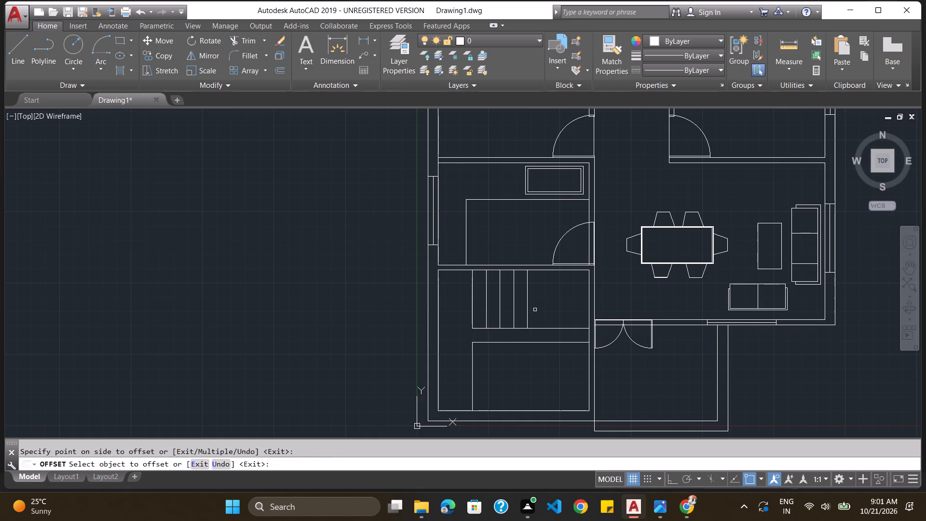
{"action": "left_click", "coordinate": [528, 312]}
{"action": "left_click", "coordinate": [536, 310]}
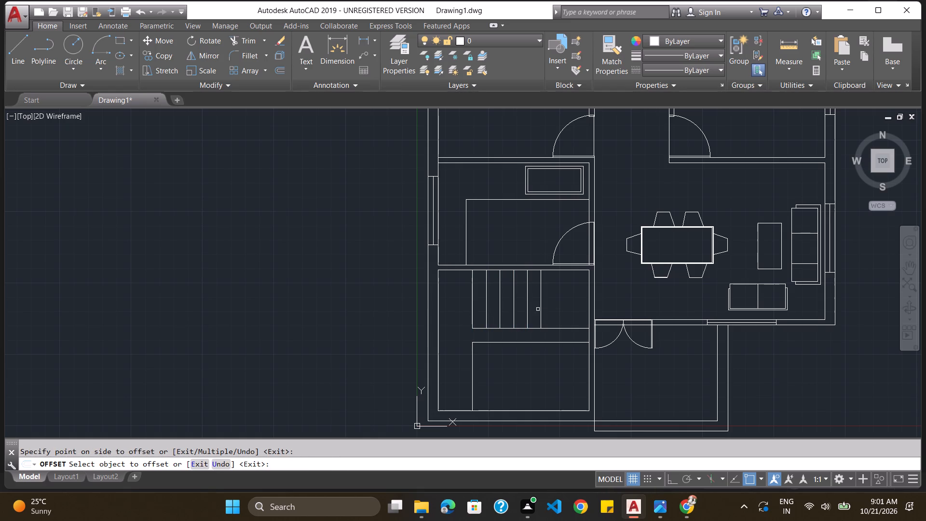
{"action": "left_click", "coordinate": [541, 309]}
{"action": "left_click", "coordinate": [545, 309]}
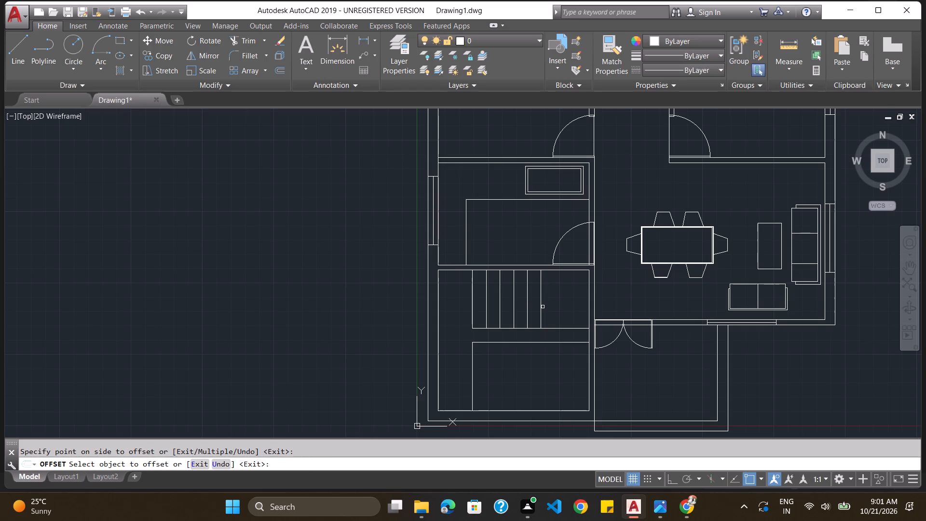
{"action": "left_click", "coordinate": [542, 307]}
{"action": "left_click", "coordinate": [550, 307]}
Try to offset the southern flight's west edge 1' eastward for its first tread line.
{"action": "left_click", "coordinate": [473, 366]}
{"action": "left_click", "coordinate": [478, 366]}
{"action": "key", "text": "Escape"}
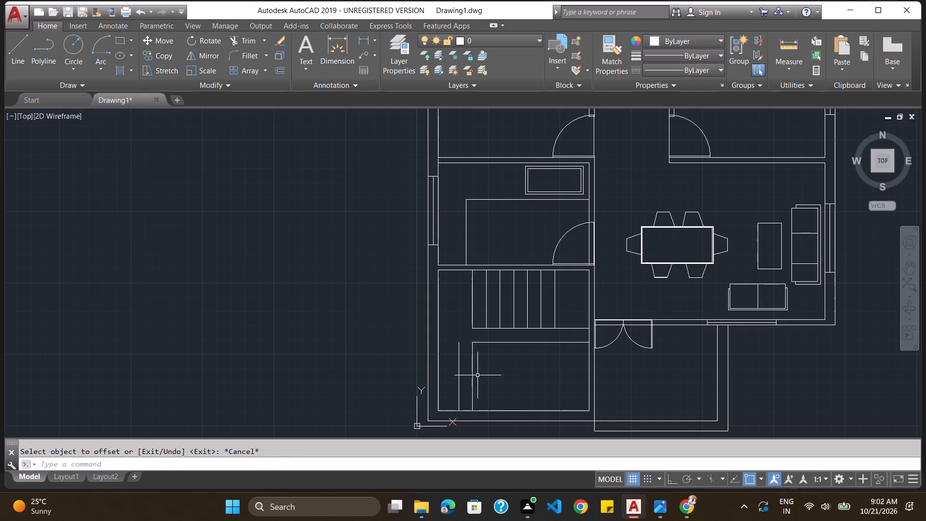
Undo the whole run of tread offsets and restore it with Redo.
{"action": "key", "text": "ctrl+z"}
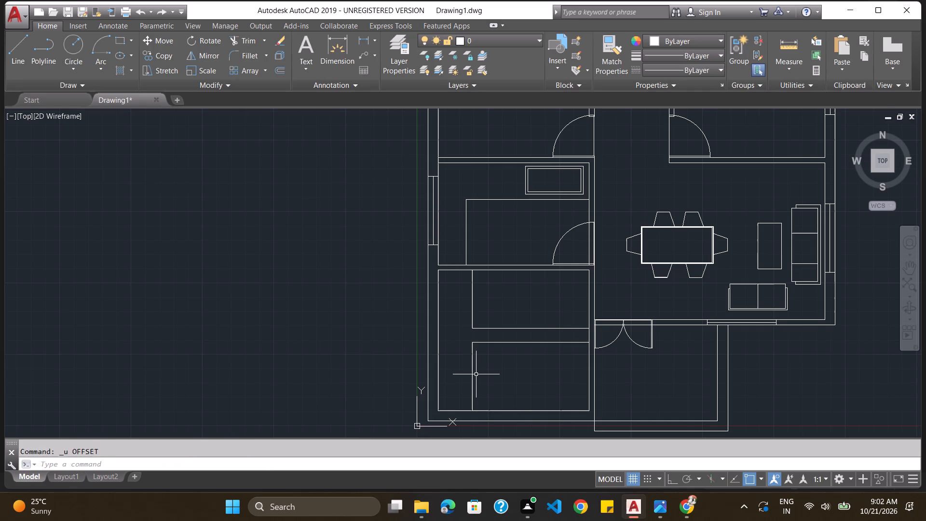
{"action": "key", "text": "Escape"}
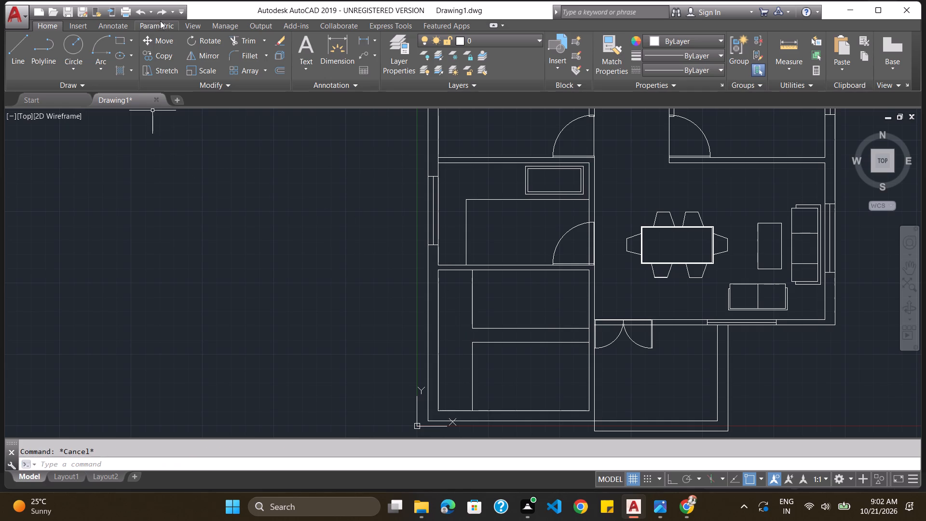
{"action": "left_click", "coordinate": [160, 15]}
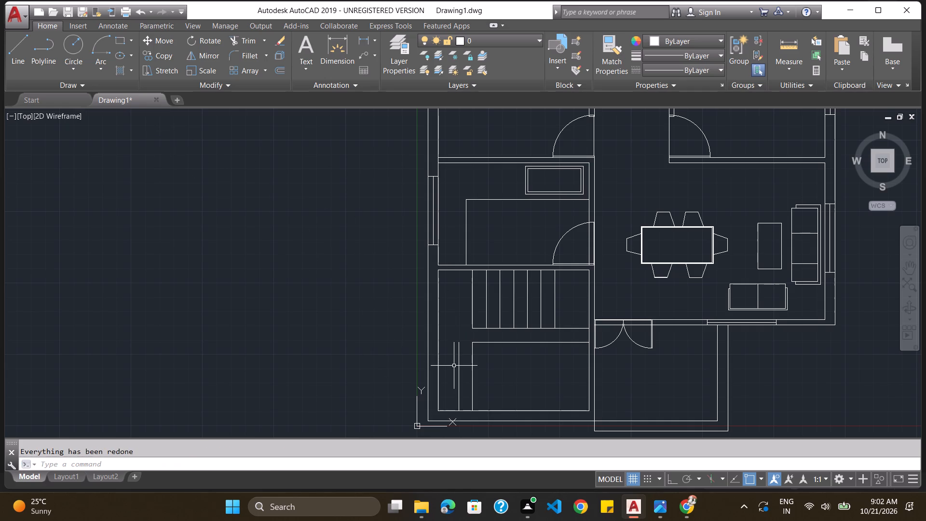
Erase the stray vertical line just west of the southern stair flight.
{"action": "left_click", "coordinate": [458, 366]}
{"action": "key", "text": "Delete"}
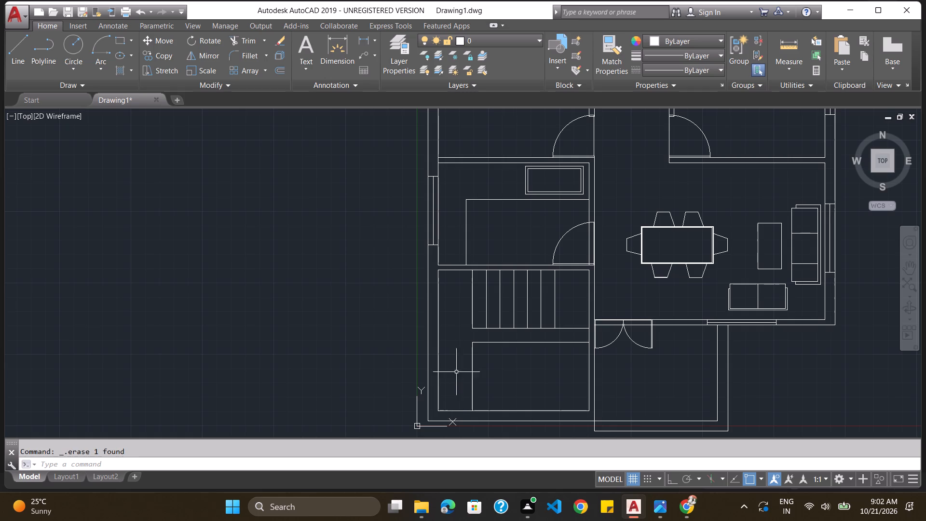
Offset the southern flight's west edge repeatedly eastward at 1' spacing to add five tread lines.
{"action": "key", "text": "o"}
{"action": "key", "text": "Return"}
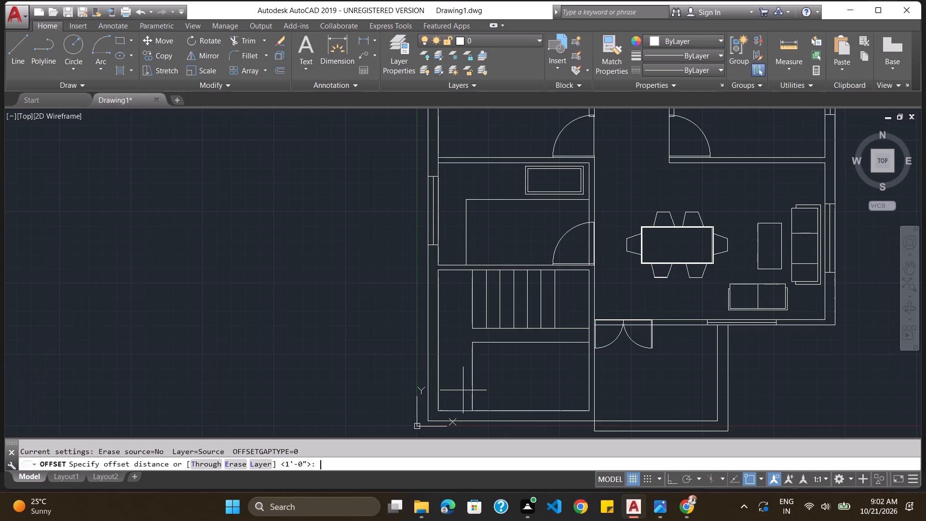
{"action": "key", "text": "1"}
{"action": "key", "text": "apostrophe"}
{"action": "key", "text": "Return"}
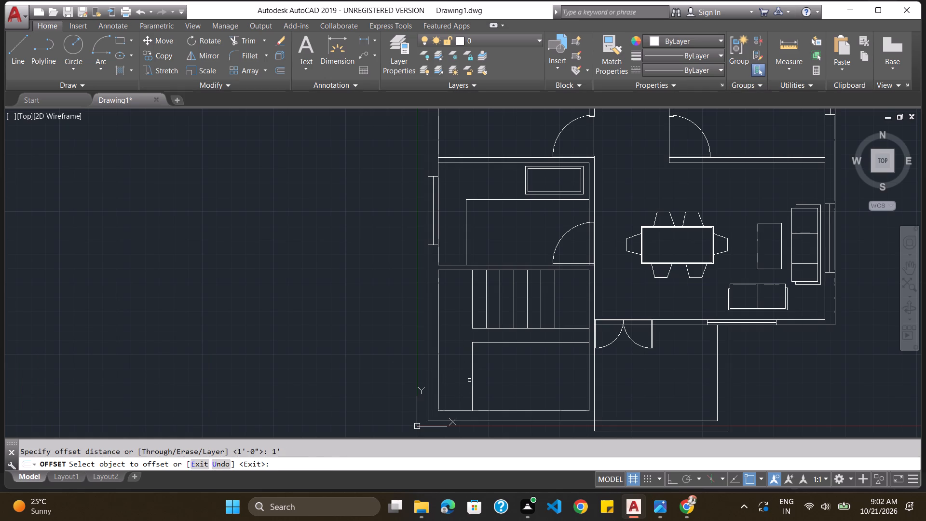
{"action": "left_click", "coordinate": [472, 380]}
{"action": "left_click", "coordinate": [497, 384]}
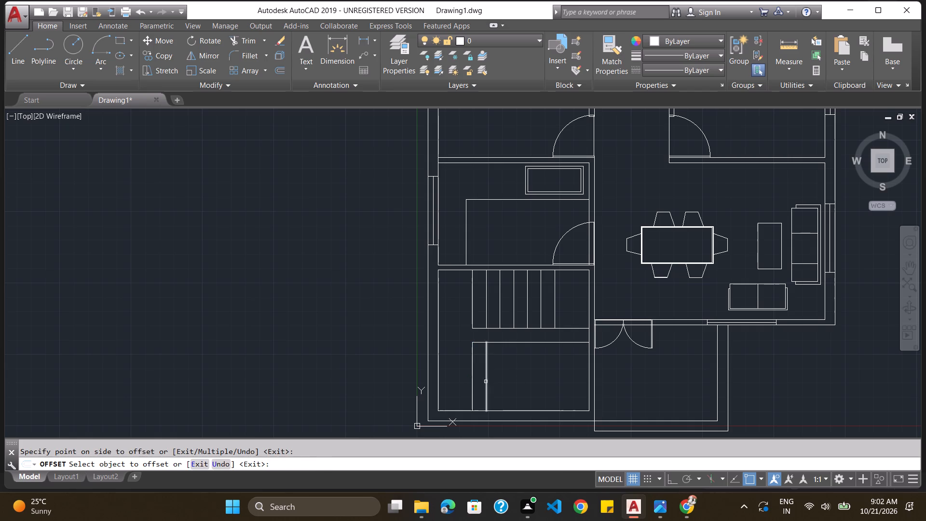
{"action": "left_click", "coordinate": [485, 382]}
{"action": "left_click", "coordinate": [518, 383]}
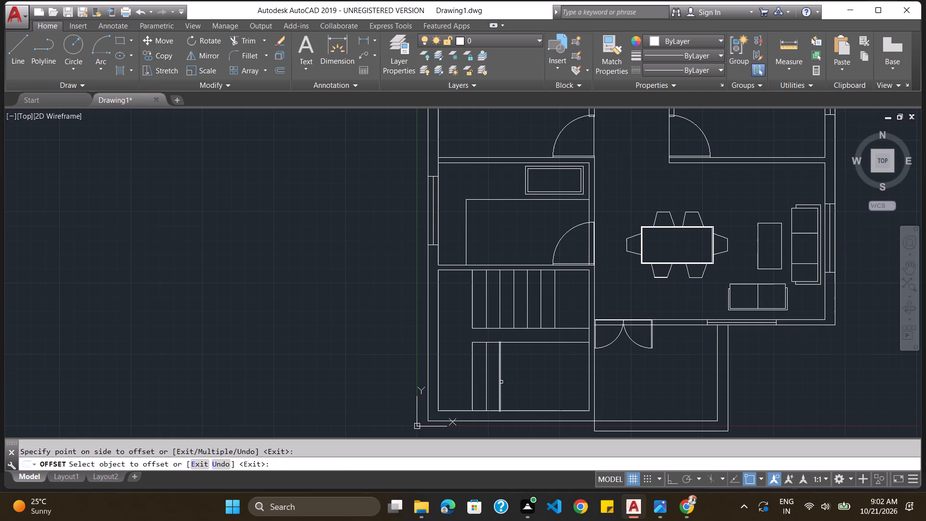
{"action": "left_click", "coordinate": [501, 382]}
{"action": "left_click", "coordinate": [520, 383]}
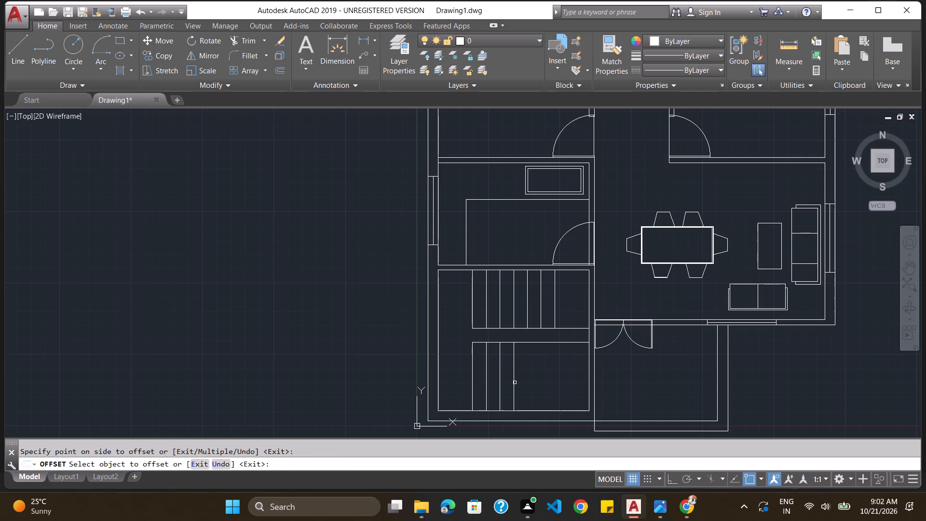
{"action": "left_click", "coordinate": [515, 382]}
{"action": "left_click", "coordinate": [530, 381]}
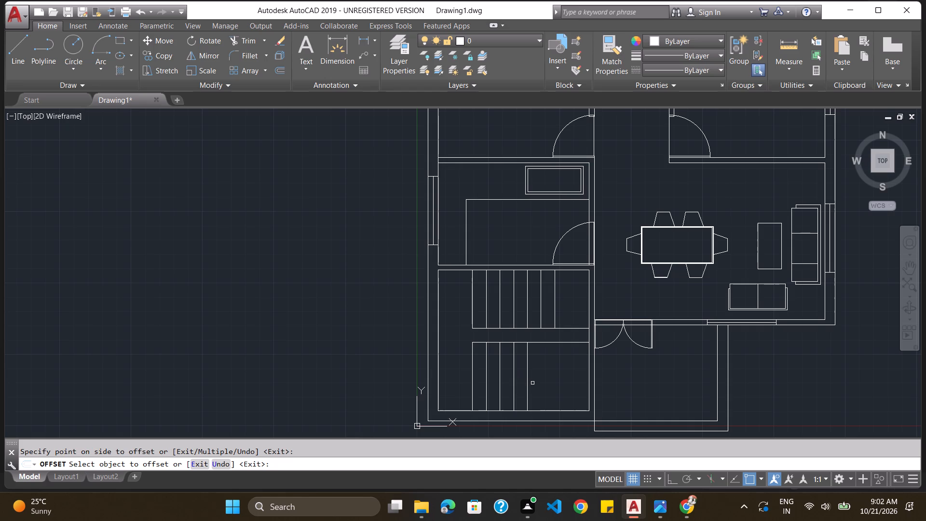
{"action": "left_click", "coordinate": [528, 378]}
{"action": "left_click", "coordinate": [550, 378]}
{"action": "left_click", "coordinate": [595, 302]}
{"action": "key", "text": "Escape"}
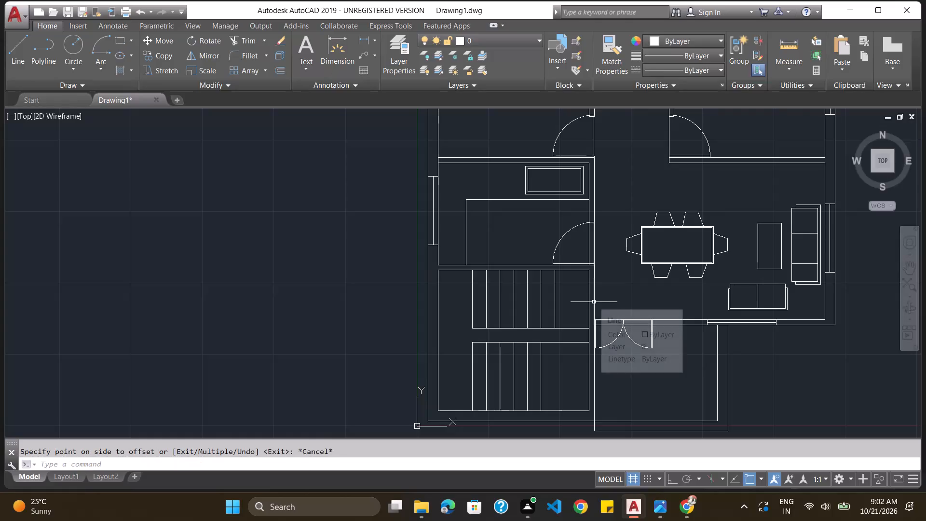
Trim the living-room face of the wall between the stair room and dining area, above the double door.
{"action": "type", "text": "trim"}
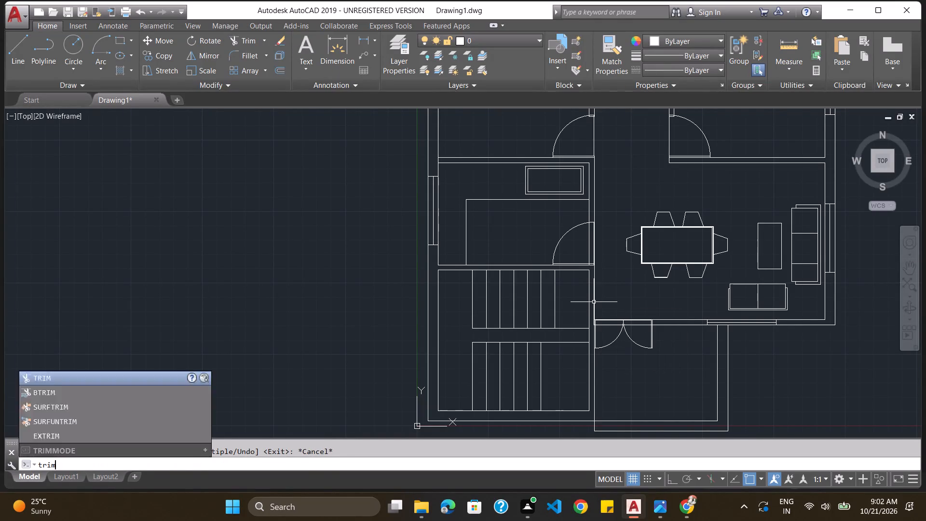
{"action": "key", "text": "Return"}
{"action": "key", "text": "Return"}
{"action": "left_click", "coordinate": [594, 302]}
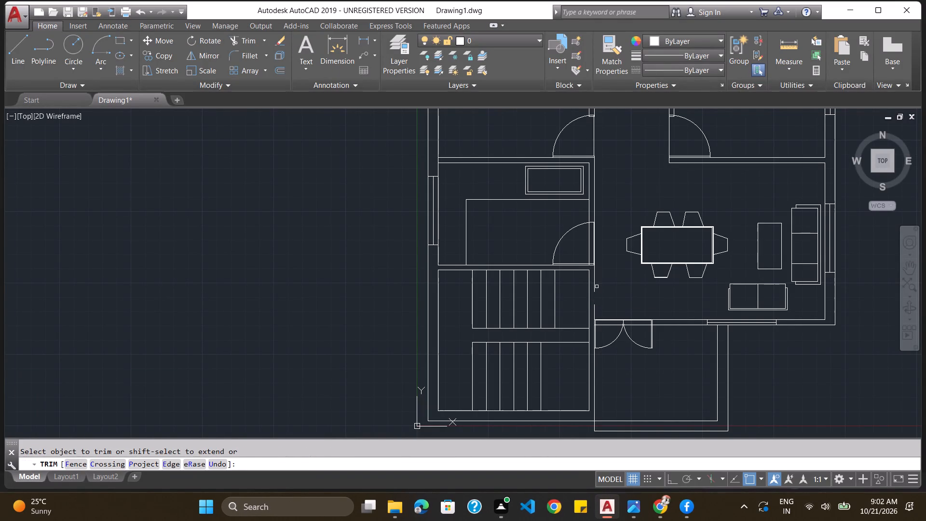
{"action": "left_click", "coordinate": [593, 274]}
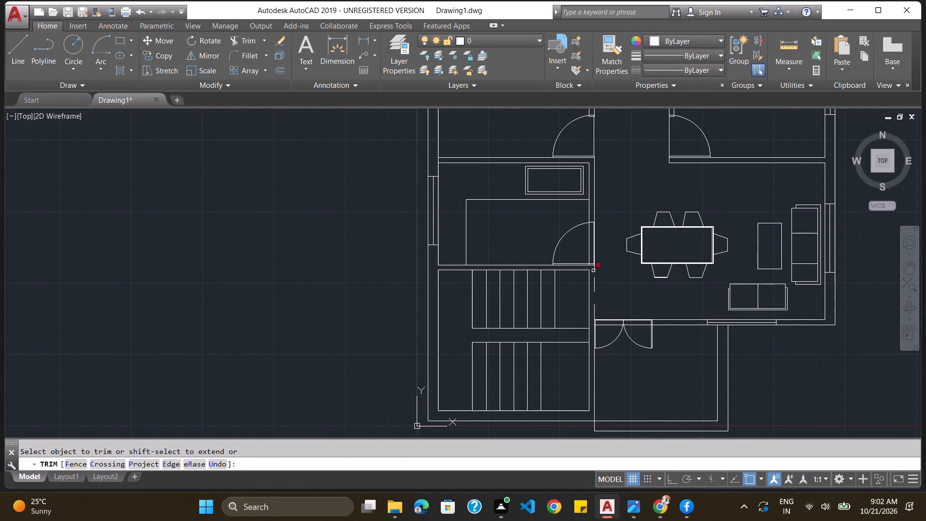
{"action": "left_click", "coordinate": [593, 271]}
{"action": "left_click", "coordinate": [595, 284]}
{"action": "left_click", "coordinate": [593, 289]}
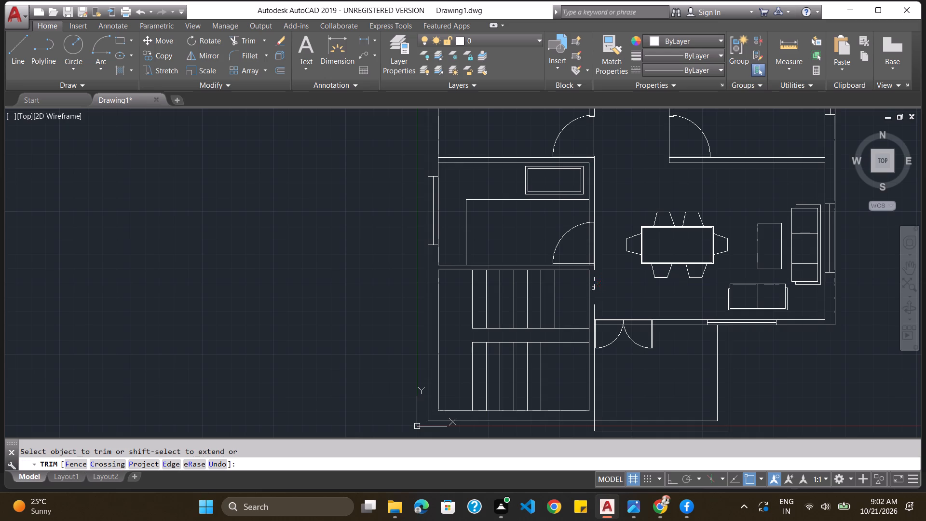
{"action": "left_click", "coordinate": [594, 287]}
{"action": "double_click", "coordinate": [595, 290]}
{"action": "left_click_drag", "start_coordinate": [595, 288], "coordinate": [594, 283]}
{"action": "left_click", "coordinate": [592, 276]}
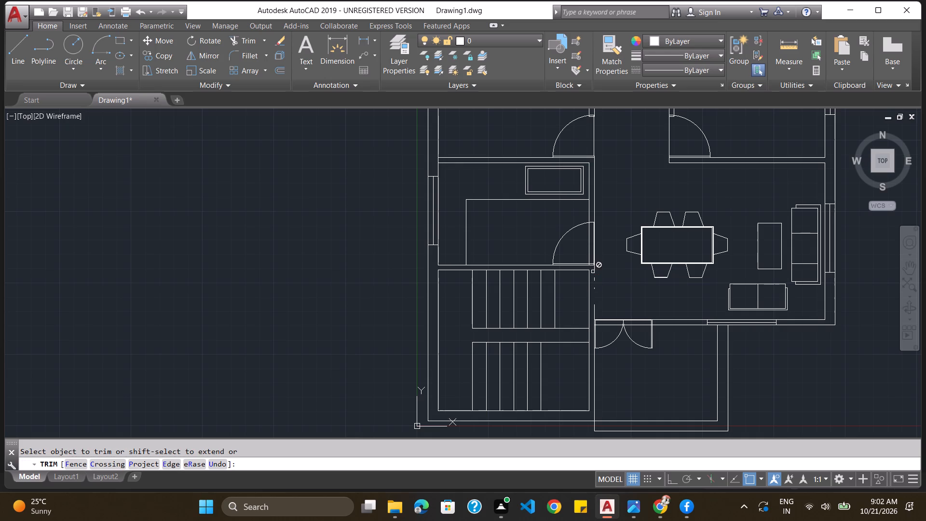
{"action": "left_click", "coordinate": [595, 270]}
{"action": "triple_click", "coordinate": [595, 277]}
{"action": "left_click_drag", "start_coordinate": [595, 282], "coordinate": [595, 293]}
{"action": "left_click", "coordinate": [595, 310]}
{"action": "left_click", "coordinate": [595, 314]}
Trim the stair-room face of the same wall down toward the living room's south wall.
{"action": "left_click", "coordinate": [589, 274]}
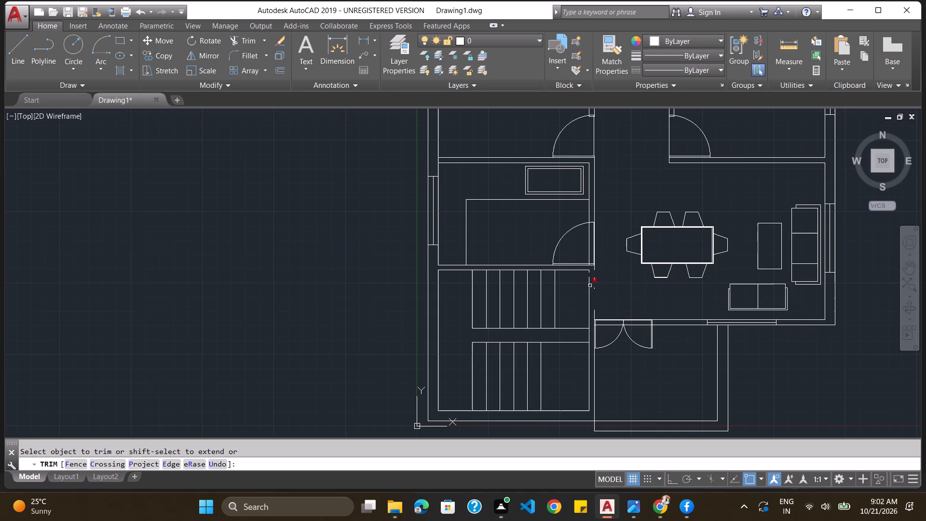
{"action": "left_click_drag", "start_coordinate": [590, 278], "coordinate": [588, 283]}
{"action": "left_click", "coordinate": [588, 284]}
{"action": "left_click", "coordinate": [590, 289]}
{"action": "left_click", "coordinate": [591, 294]}
{"action": "left_click_drag", "start_coordinate": [591, 297], "coordinate": [588, 302]}
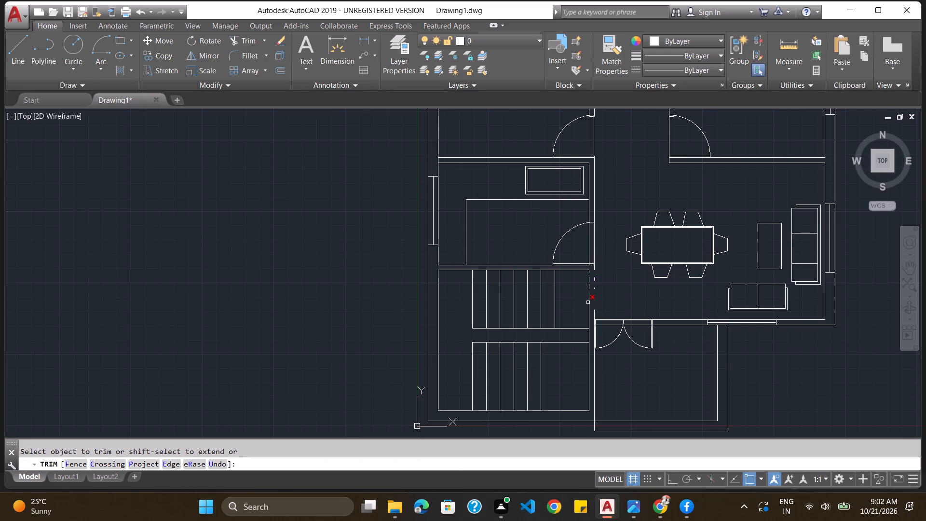
{"action": "left_click", "coordinate": [588, 302]}
{"action": "double_click", "coordinate": [588, 308]}
{"action": "left_click", "coordinate": [589, 314]}
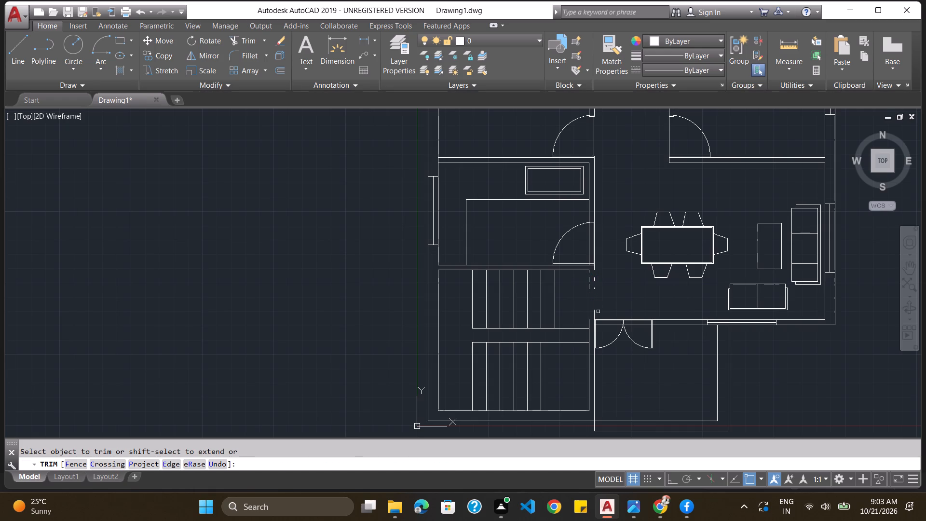
{"action": "left_click", "coordinate": [592, 311]}
{"action": "left_click", "coordinate": [595, 311]}
{"action": "left_click", "coordinate": [595, 315]}
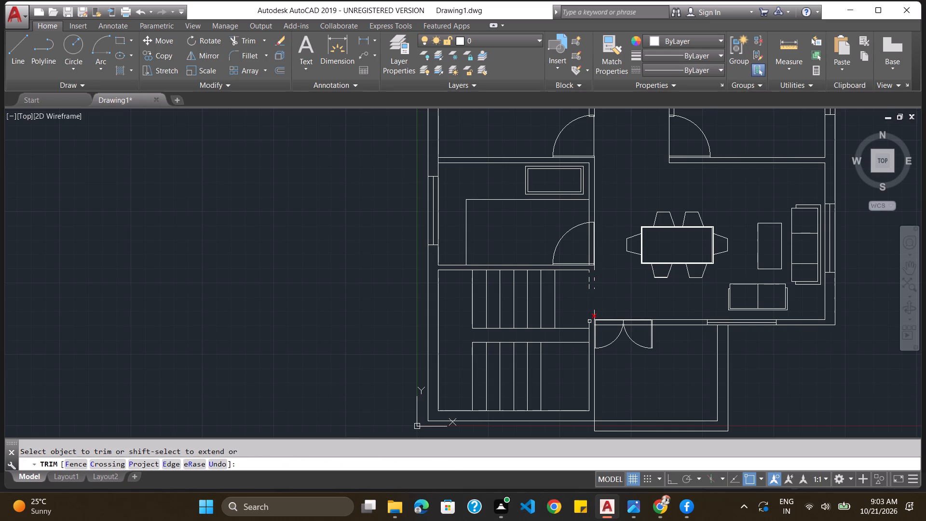
Trim the remaining wall-line pieces at the corner beside the double door, and end the trimming.
{"action": "left_click", "coordinate": [589, 321]}
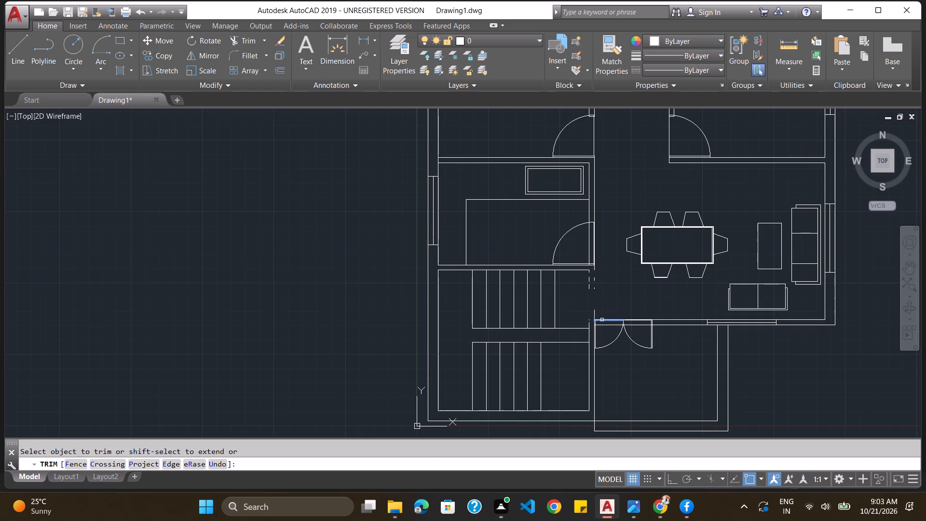
{"action": "left_click", "coordinate": [602, 320], "text": "shift"}
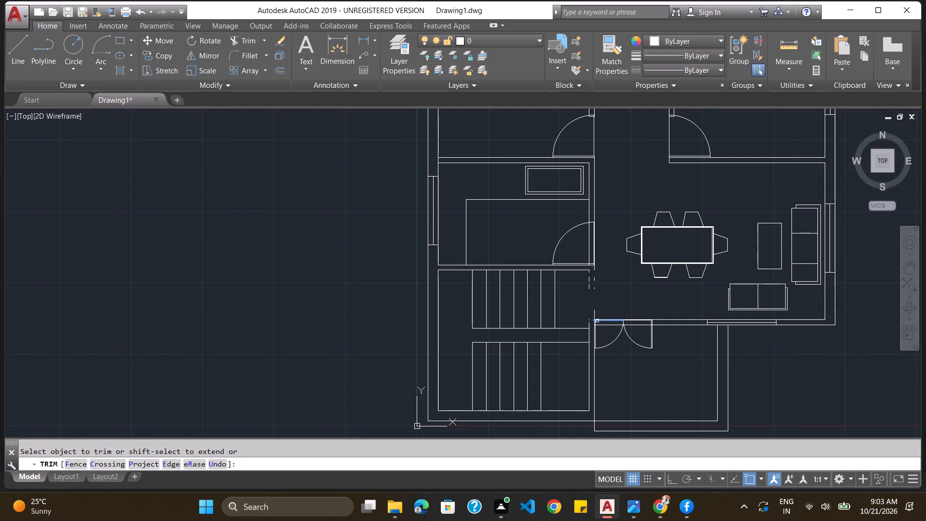
{"action": "left_click", "coordinate": [596, 320], "text": "shift"}
{"action": "left_click", "coordinate": [599, 320], "text": "shift"}
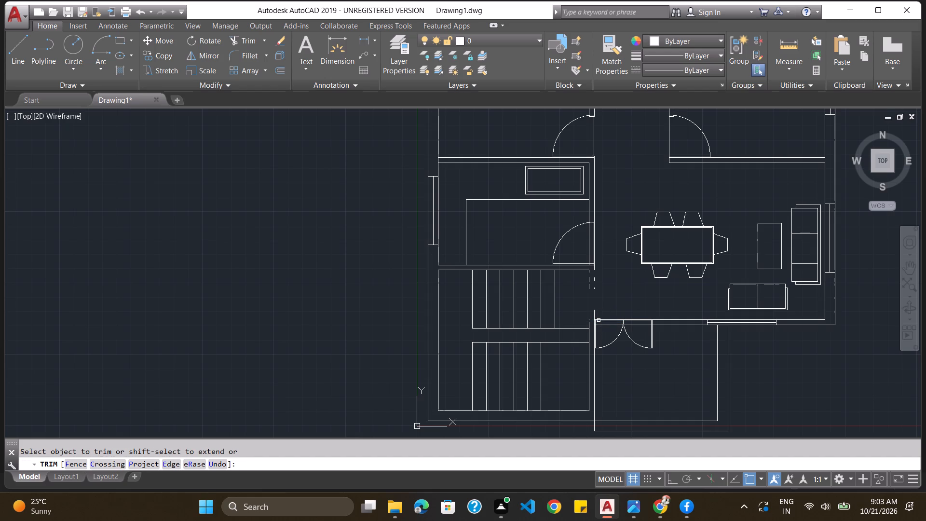
{"action": "left_click", "coordinate": [599, 319], "text": "shift"}
{"action": "left_click", "coordinate": [599, 322], "text": "shift"}
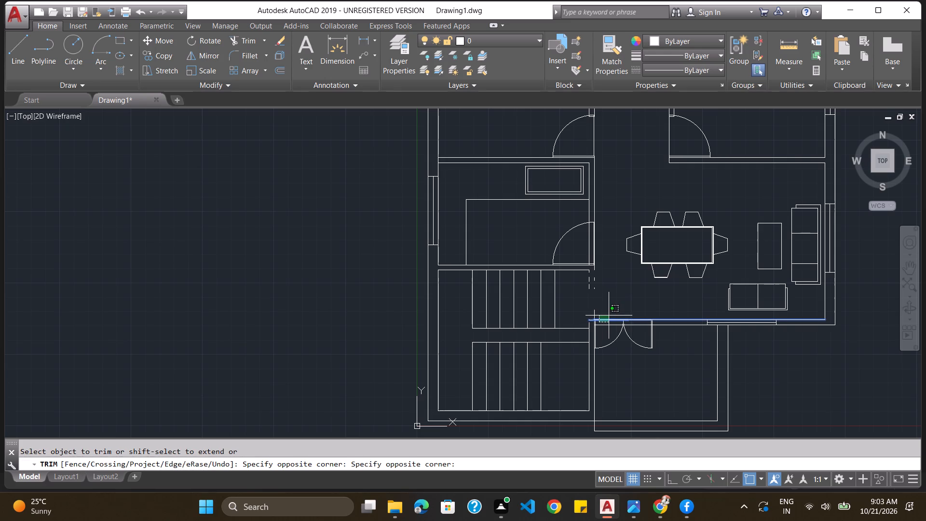
{"action": "left_click", "coordinate": [608, 315], "text": "shift"}
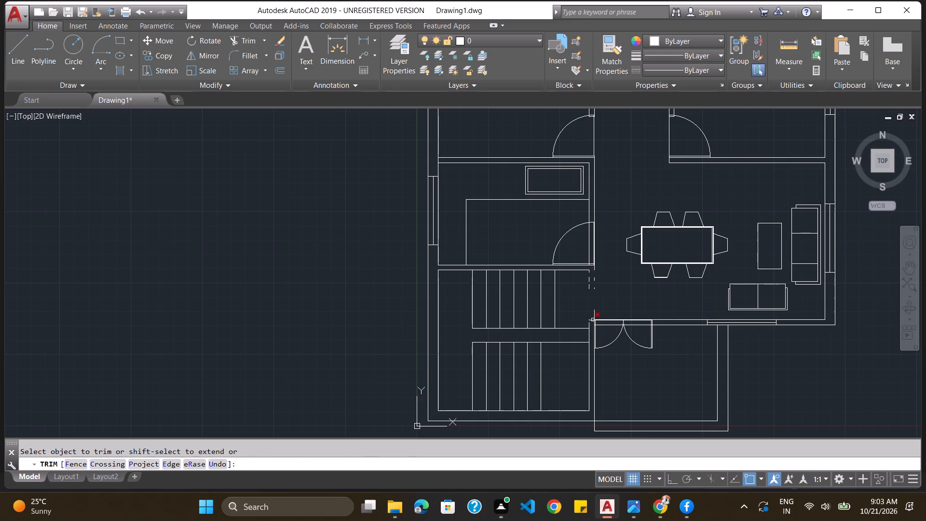
{"action": "left_click", "coordinate": [590, 324], "text": "shift"}
{"action": "scroll", "coordinate": [595, 316], "scroll_direction": "up", "scroll_amount": 4}
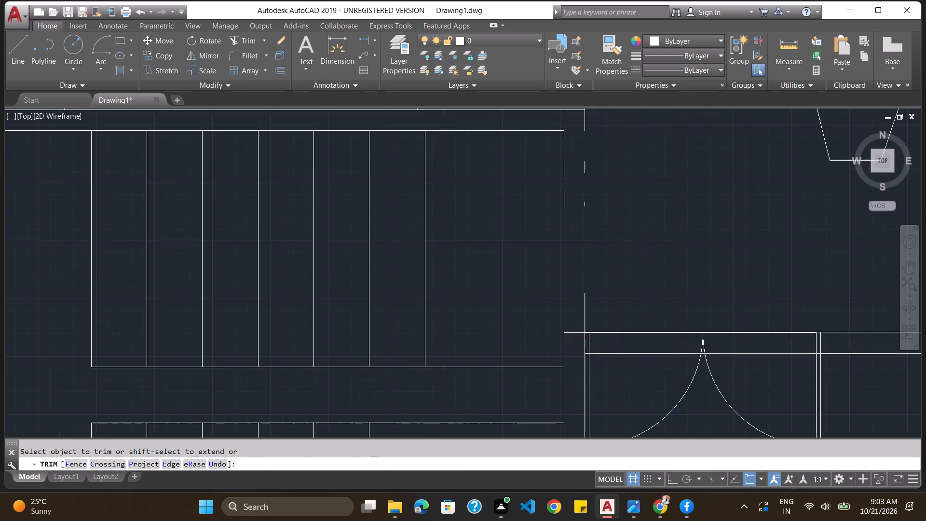
{"action": "scroll", "coordinate": [570, 285], "scroll_direction": "down", "scroll_amount": 4}
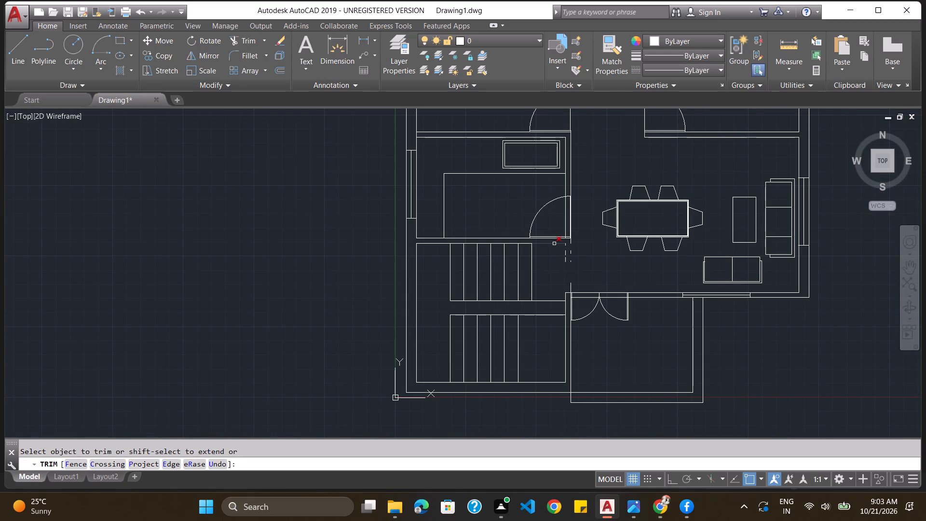
{"action": "scroll", "coordinate": [555, 243], "scroll_direction": "up", "scroll_amount": 1}
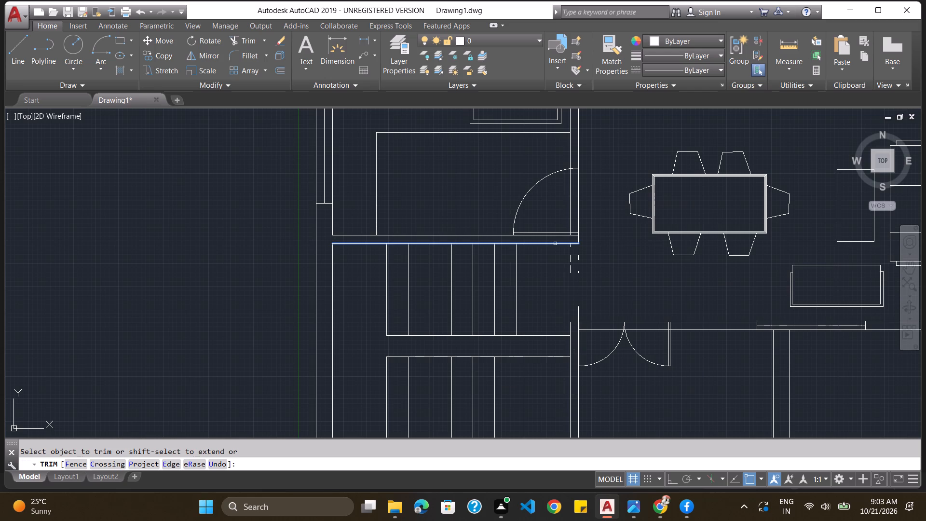
{"action": "left_click", "coordinate": [556, 244], "text": "shift"}
{"action": "scroll", "coordinate": [576, 255], "scroll_direction": "up", "scroll_amount": 2}
{"action": "key", "text": "Escape"}
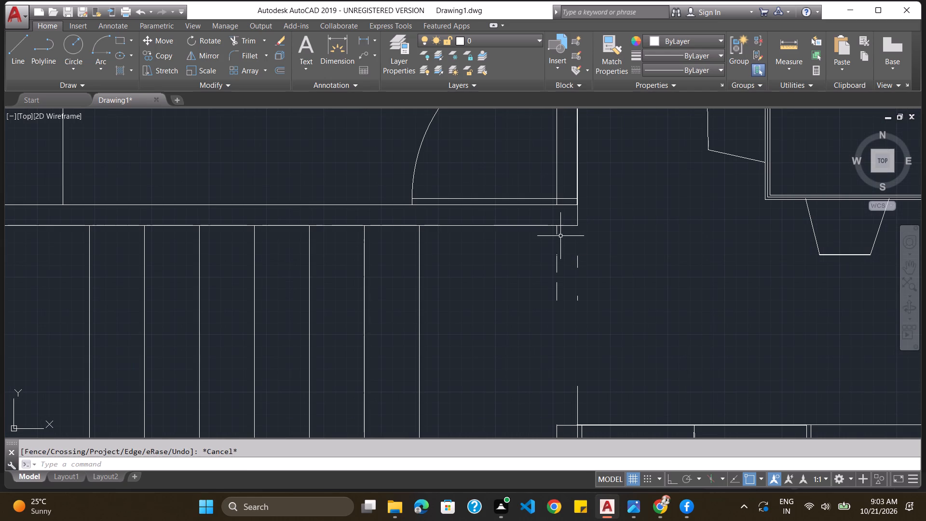
Erase the leftover wall-line fragments across the opening between the stair room and living room.
{"action": "left_click", "coordinate": [557, 233]}
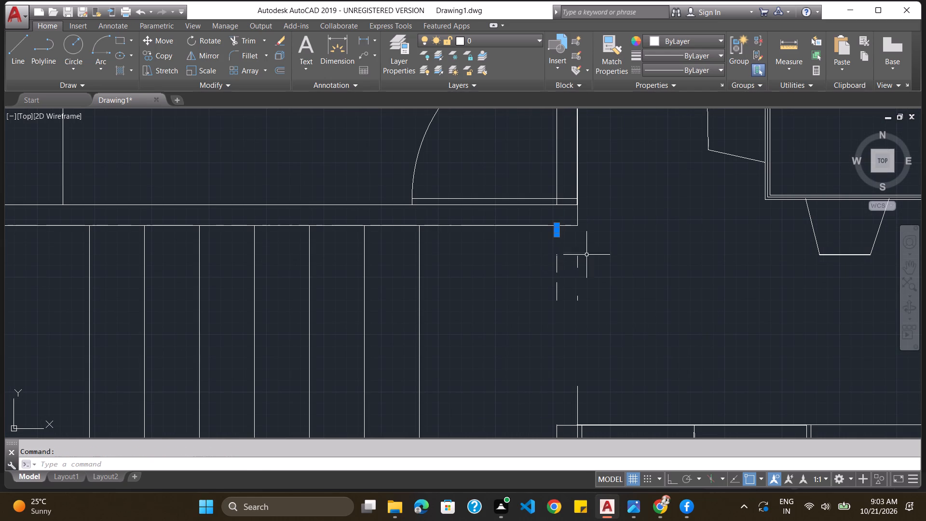
{"action": "left_click_drag", "start_coordinate": [602, 250], "coordinate": [598, 244]}
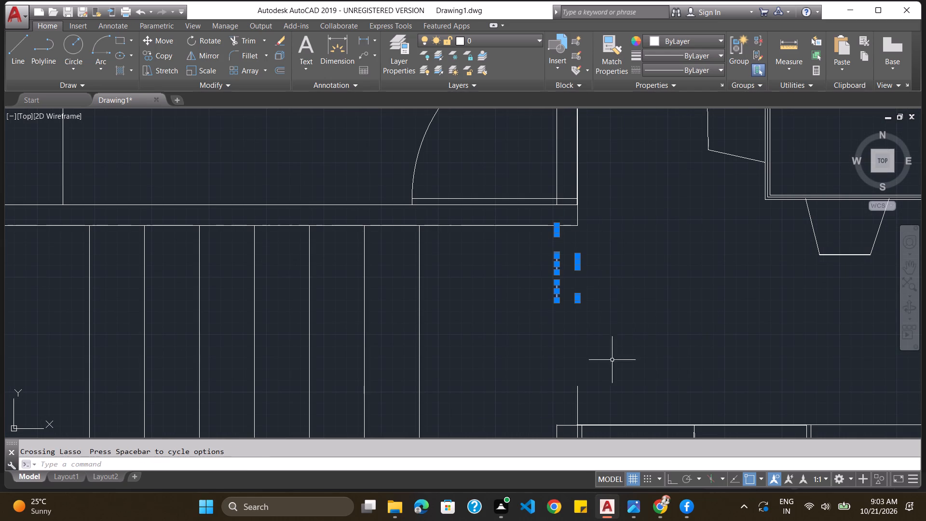
{"action": "left_click", "coordinate": [577, 407]}
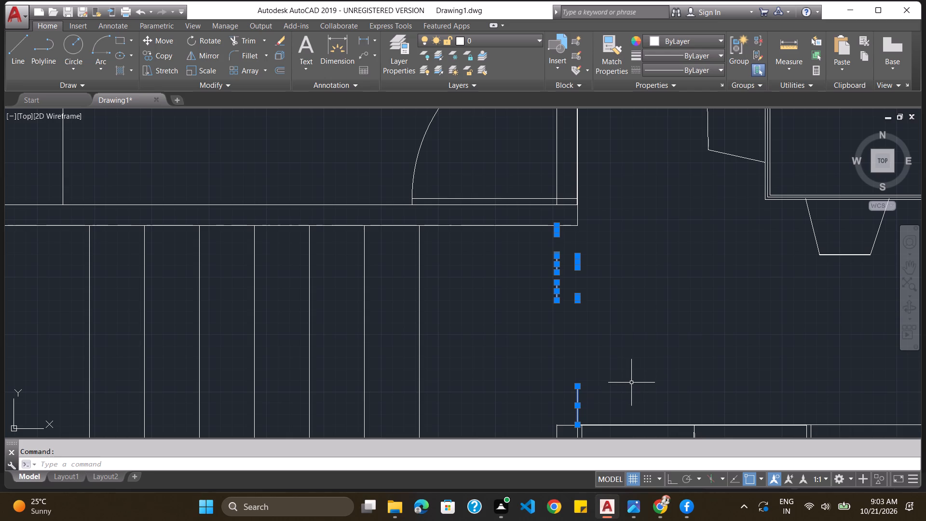
{"action": "key", "text": "Delete"}
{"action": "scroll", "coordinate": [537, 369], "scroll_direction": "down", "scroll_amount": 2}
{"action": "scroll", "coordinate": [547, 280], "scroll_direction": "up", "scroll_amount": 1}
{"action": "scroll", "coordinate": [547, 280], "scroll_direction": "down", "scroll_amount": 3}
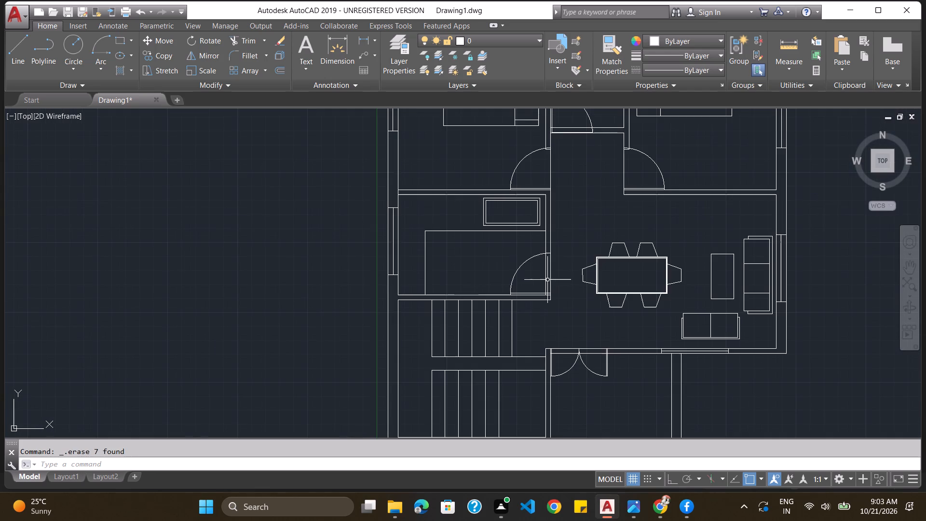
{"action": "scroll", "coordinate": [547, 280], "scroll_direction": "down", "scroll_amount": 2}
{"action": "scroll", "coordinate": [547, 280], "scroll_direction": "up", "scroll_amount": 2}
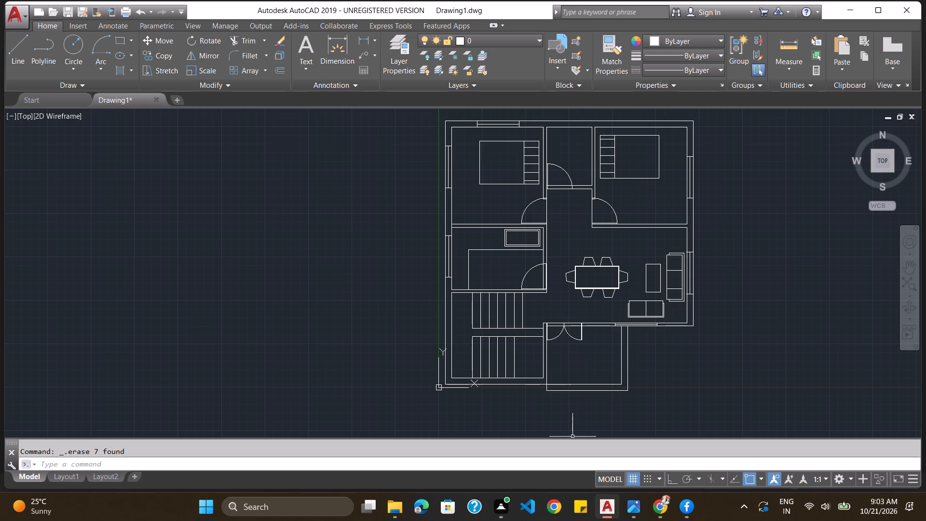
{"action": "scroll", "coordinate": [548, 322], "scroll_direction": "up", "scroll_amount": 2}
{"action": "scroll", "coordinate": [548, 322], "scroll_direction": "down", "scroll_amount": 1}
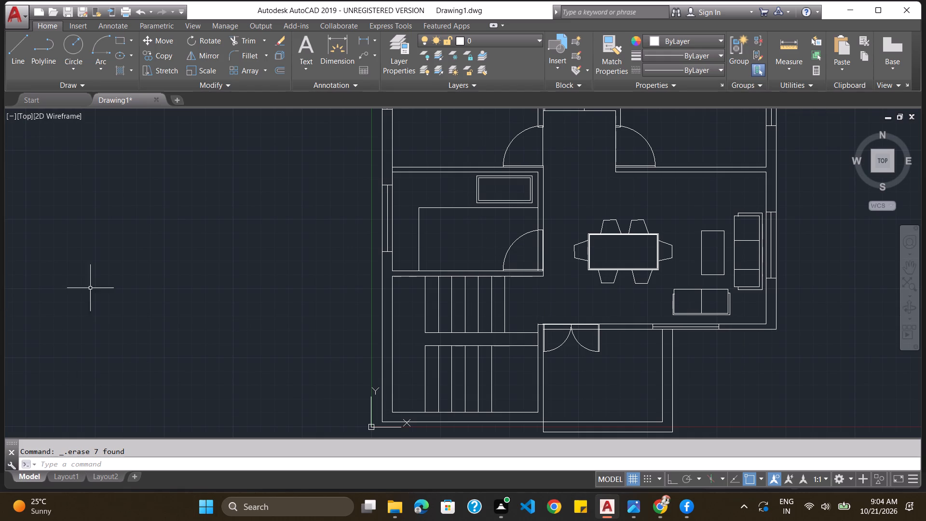
Draw a narrow rectangle against the northwest bedroom's south wall, west of the door, with object snap off.
{"action": "left_click", "coordinate": [120, 41]}
{"action": "scroll", "coordinate": [459, 256], "scroll_direction": "down", "scroll_amount": 2}
{"action": "scroll", "coordinate": [496, 267], "scroll_direction": "up", "scroll_amount": 3}
{"action": "scroll", "coordinate": [330, 178], "scroll_direction": "up", "scroll_amount": 1}
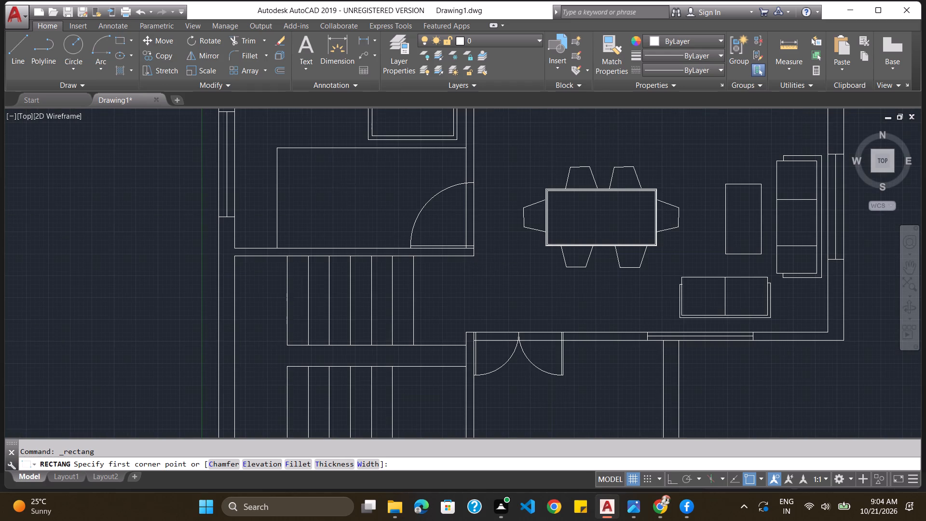
{"action": "scroll", "coordinate": [330, 178], "scroll_direction": "down", "scroll_amount": 4}
{"action": "scroll", "coordinate": [306, 119], "scroll_direction": "up", "scroll_amount": 4}
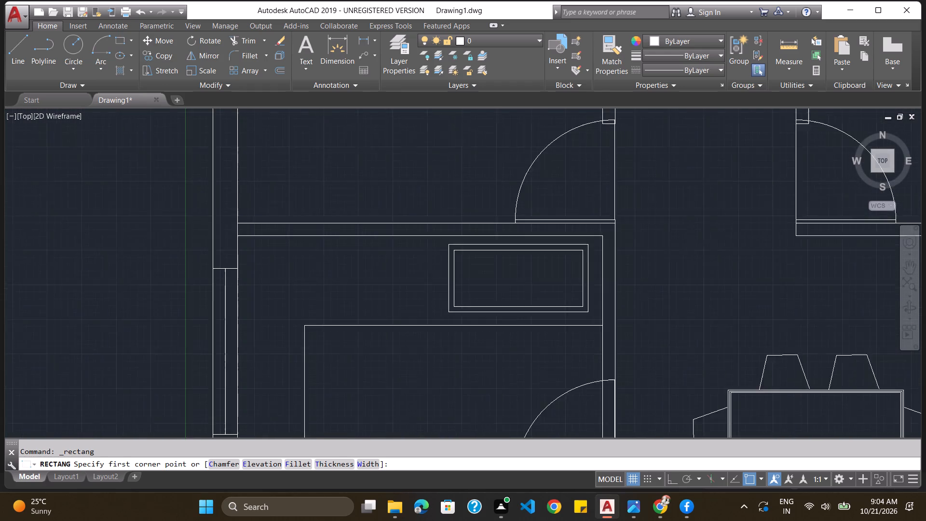
{"action": "scroll", "coordinate": [306, 119], "scroll_direction": "up", "scroll_amount": 2}
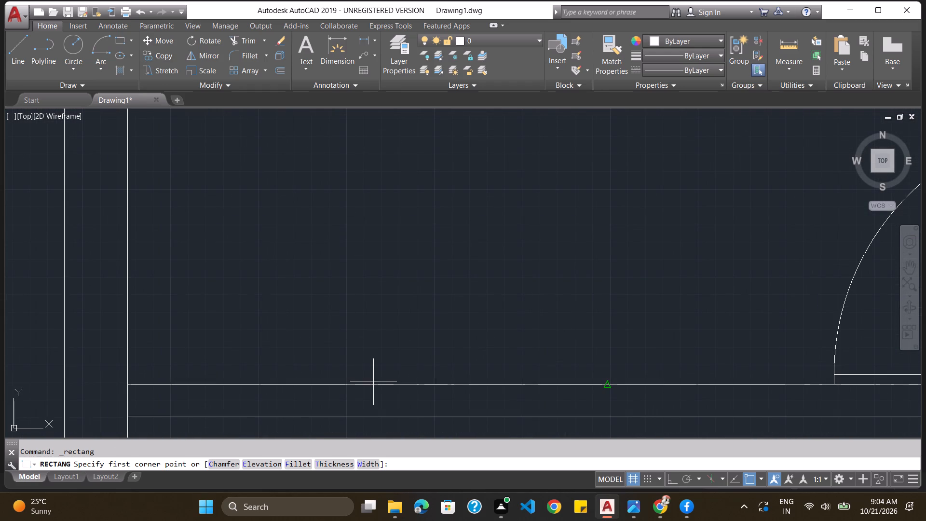
{"action": "left_click", "coordinate": [751, 476]}
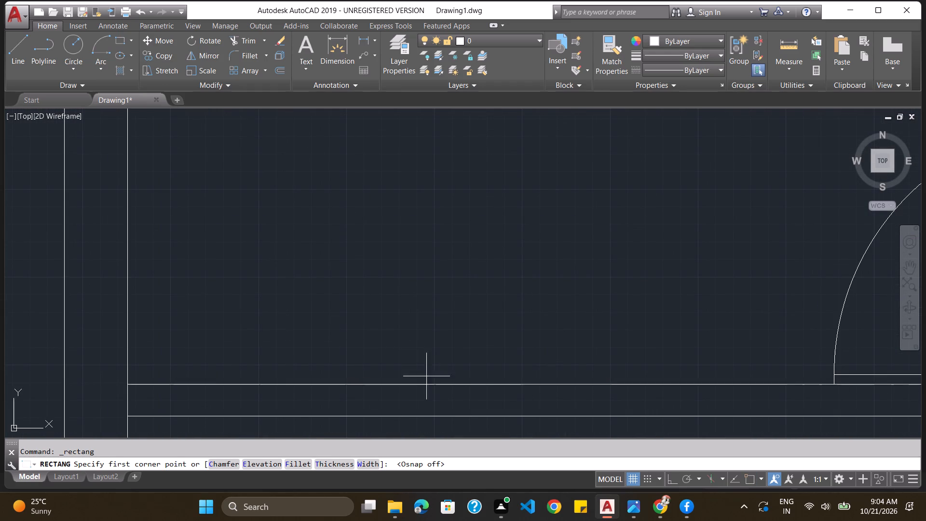
{"action": "left_click", "coordinate": [375, 384]}
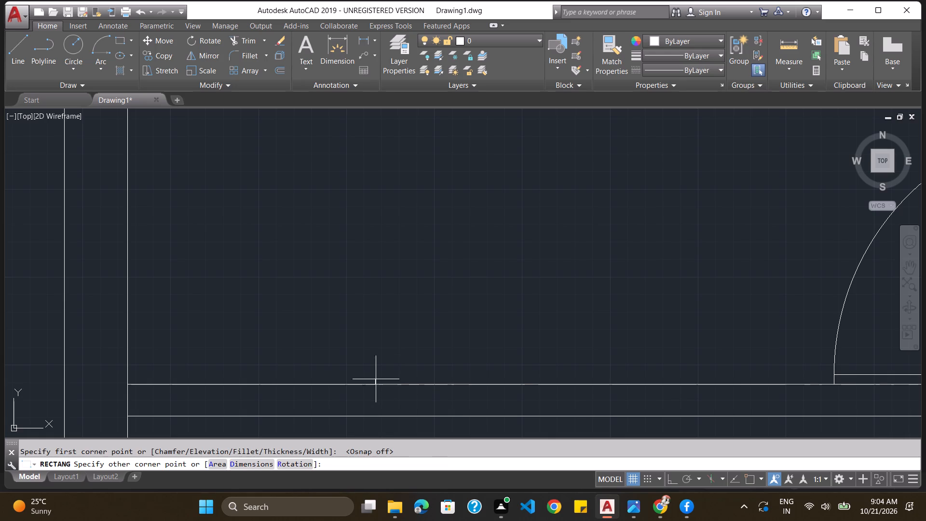
{"action": "left_click", "coordinate": [600, 366]}
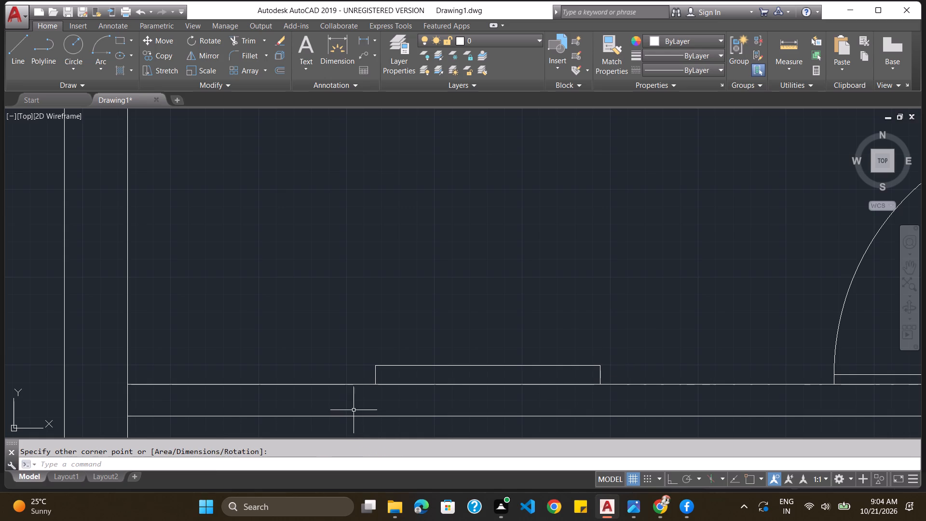
Offset the narrow rectangle on the northwest bedroom's south wall inward with the Through option, adding two nested outlines inside it.
{"action": "left_click", "coordinate": [436, 461]}
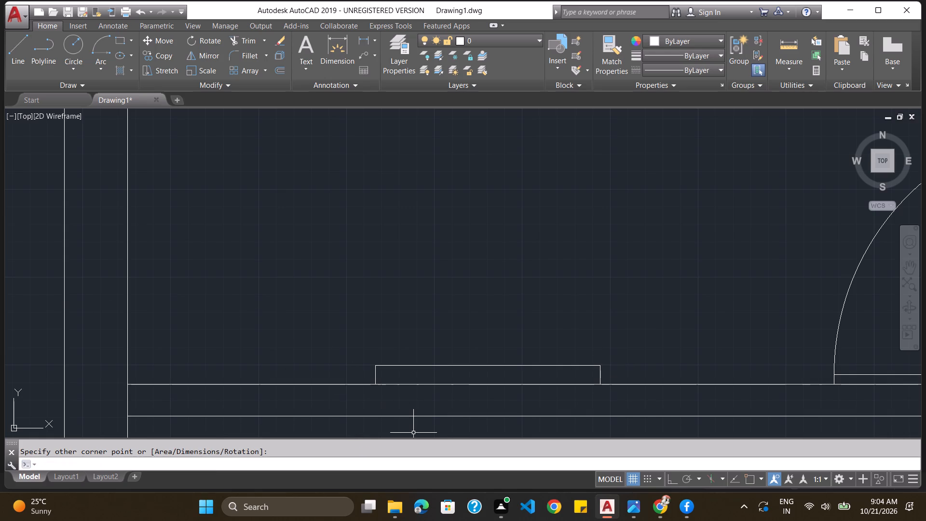
{"action": "left_click", "coordinate": [285, 71]}
{"action": "left_click", "coordinate": [209, 459]}
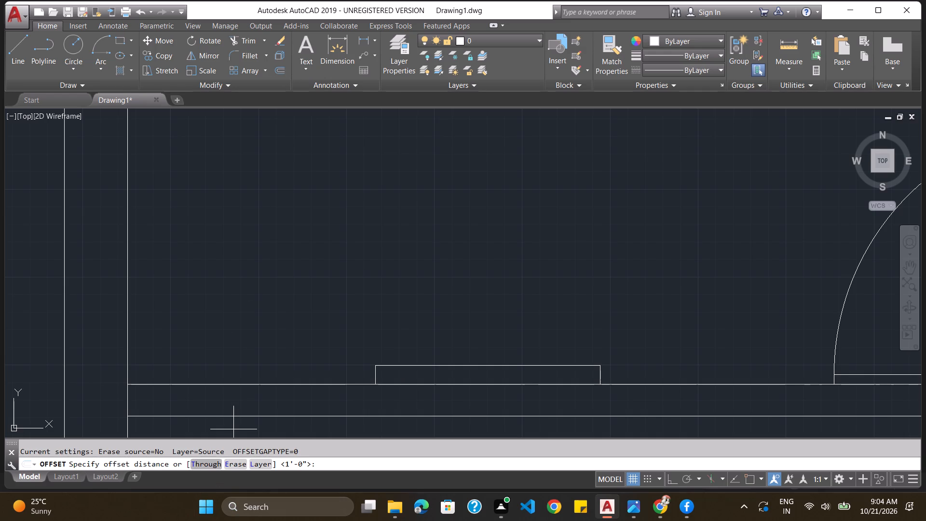
{"action": "left_click", "coordinate": [523, 365]}
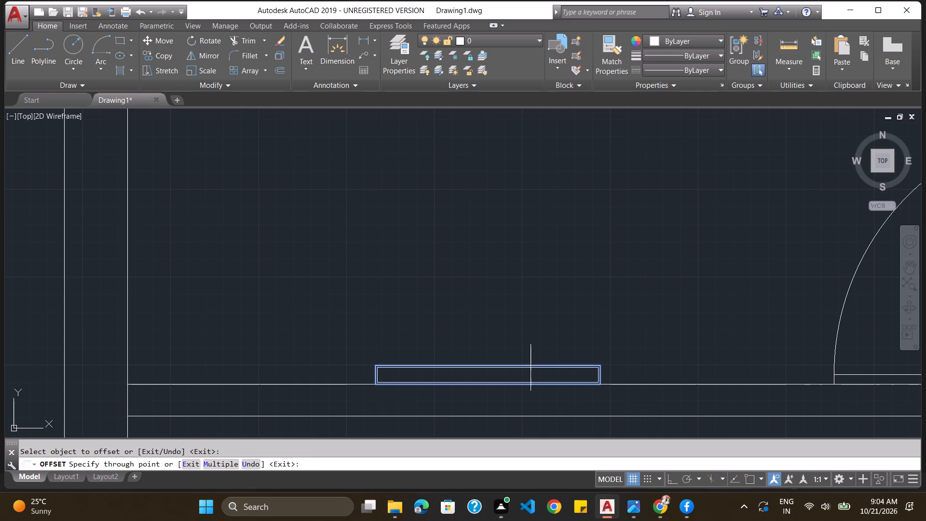
{"action": "left_click", "coordinate": [531, 368]}
{"action": "scroll", "coordinate": [593, 338], "scroll_direction": "down", "scroll_amount": 2}
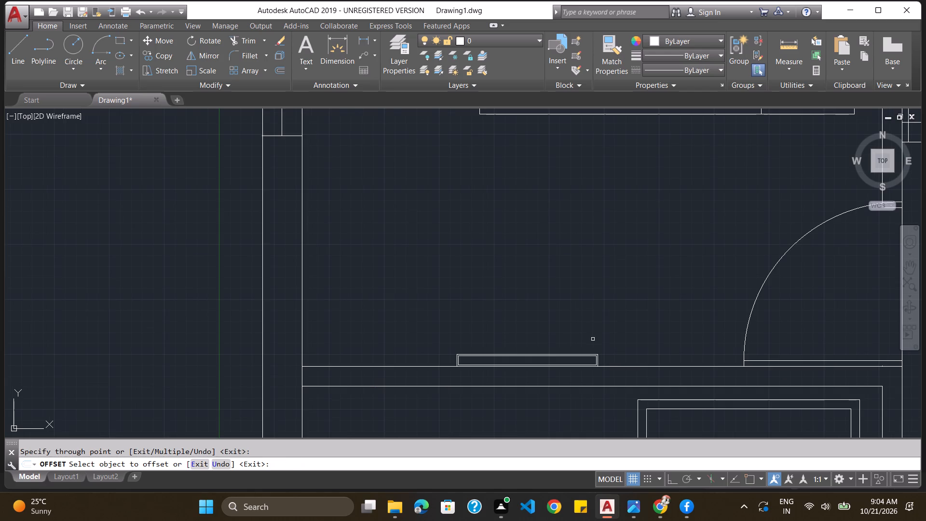
{"action": "scroll", "coordinate": [593, 339], "scroll_direction": "down", "scroll_amount": 1}
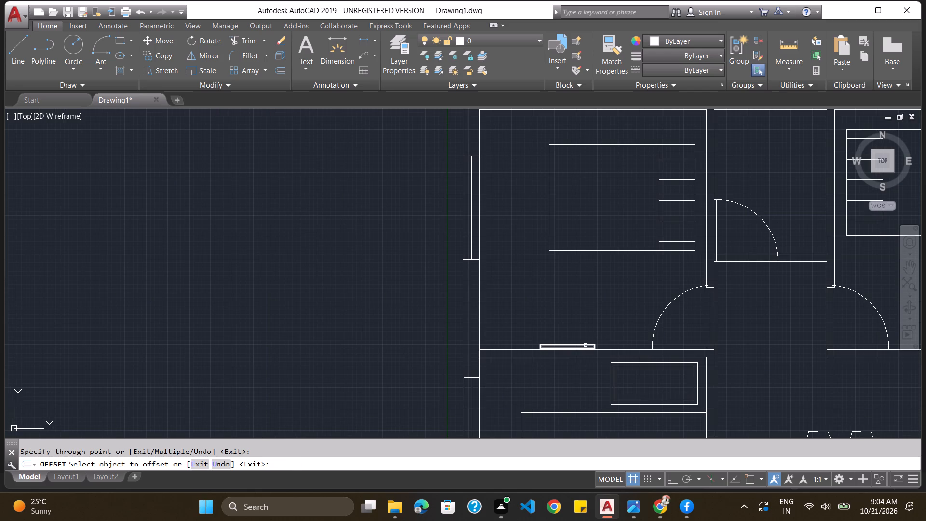
{"action": "left_click", "coordinate": [585, 344]}
{"action": "scroll", "coordinate": [585, 344], "scroll_direction": "up", "scroll_amount": 6}
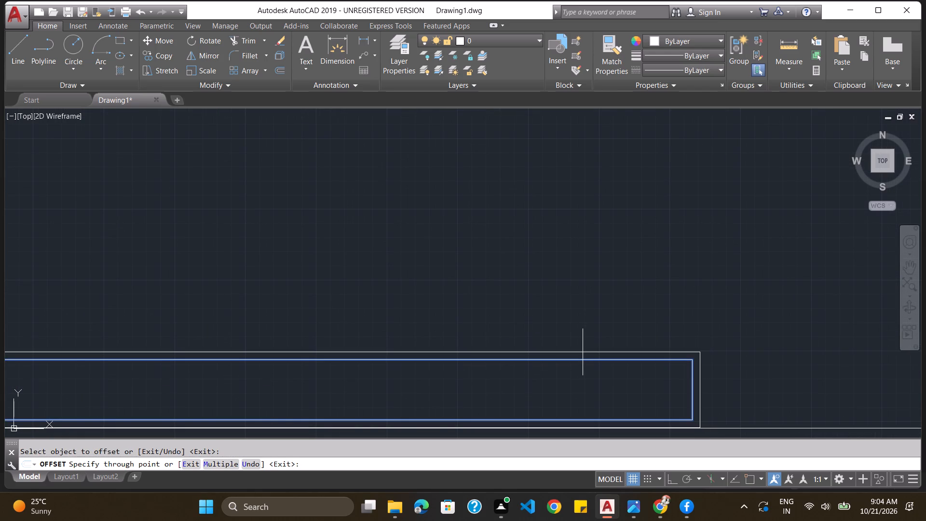
{"action": "left_click", "coordinate": [583, 355]}
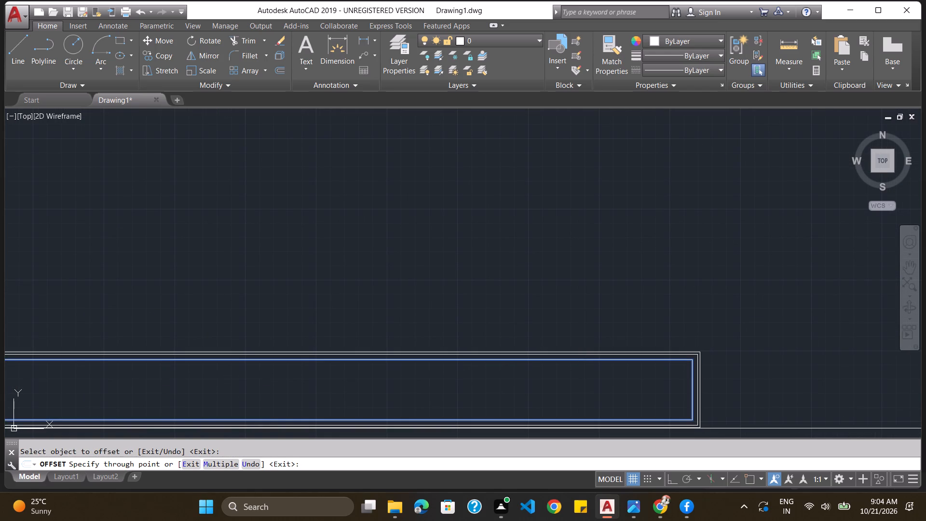
{"action": "key", "text": "Escape"}
Copy the three nested rectangles and paste them into the northeast bedroom, southeast of the bed and against the east wall.
{"action": "left_click", "coordinate": [583, 355]}
{"action": "left_click", "coordinate": [583, 352]}
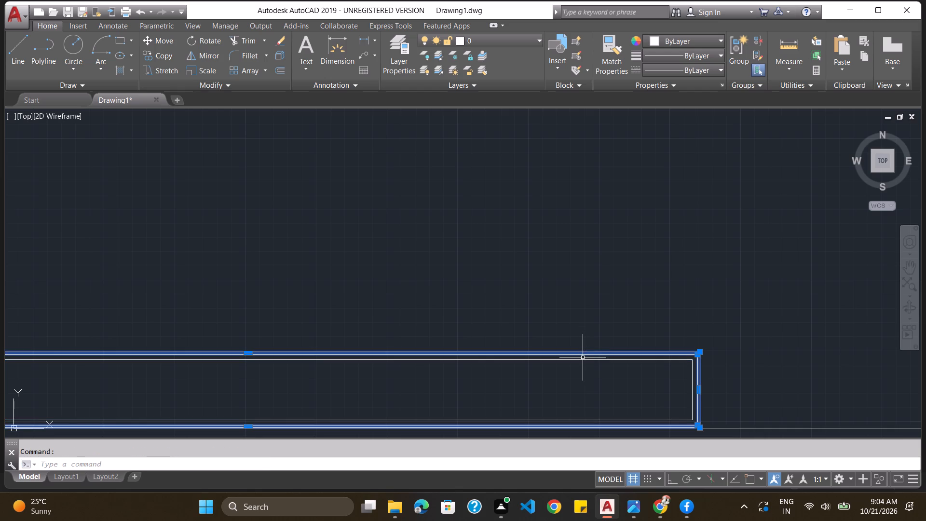
{"action": "left_click", "coordinate": [583, 357]}
{"action": "left_click", "coordinate": [583, 359]}
{"action": "left_click", "coordinate": [583, 360]}
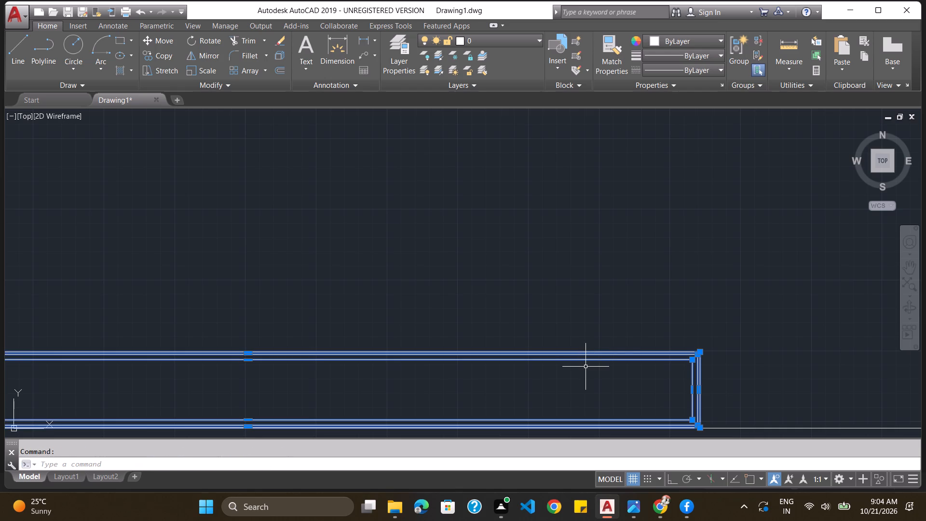
{"action": "key", "text": "ctrl+c"}
{"action": "scroll", "coordinate": [613, 366], "scroll_direction": "down", "scroll_amount": 6, "text": "ctrl"}
{"action": "scroll", "coordinate": [613, 366], "scroll_direction": "down", "scroll_amount": 3}
{"action": "scroll", "coordinate": [714, 342], "scroll_direction": "up", "scroll_amount": 1}
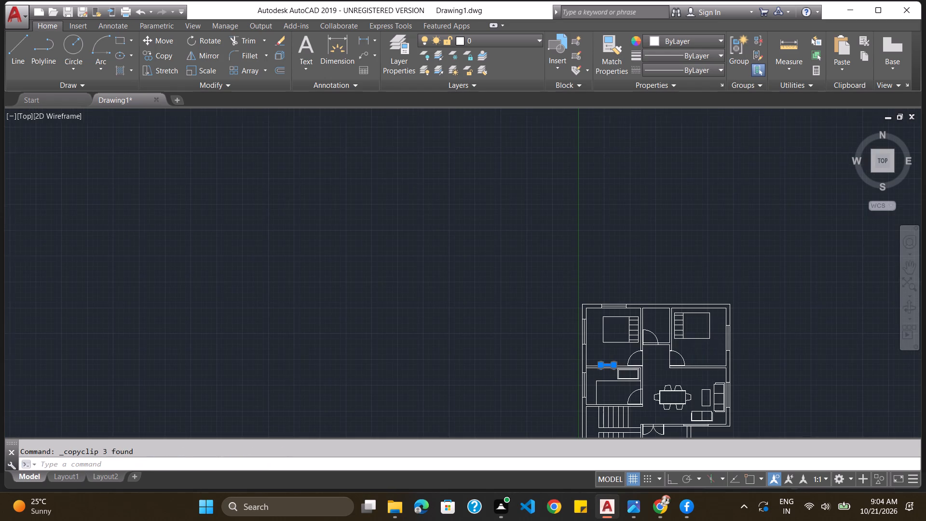
{"action": "scroll", "coordinate": [714, 342], "scroll_direction": "up", "scroll_amount": 3}
{"action": "scroll", "coordinate": [714, 342], "scroll_direction": "down", "scroll_amount": 2}
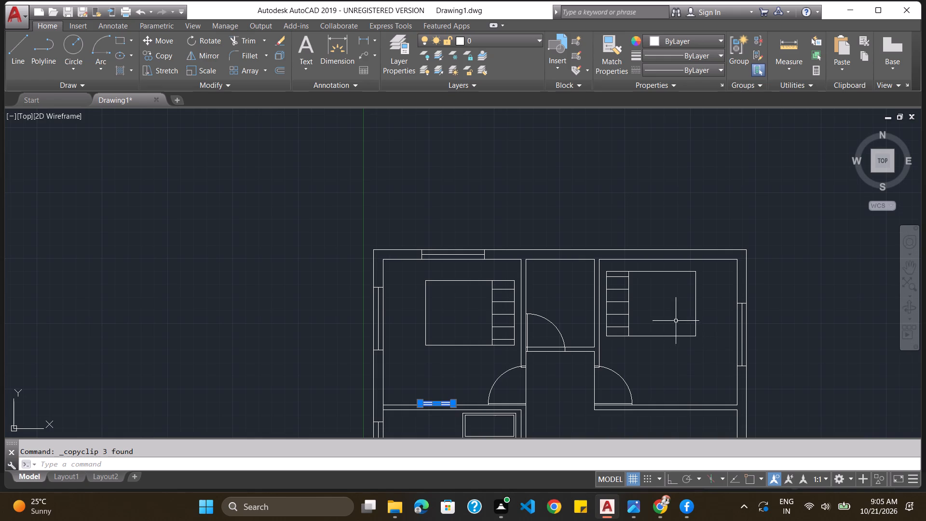
{"action": "scroll", "coordinate": [799, 330], "scroll_direction": "up", "scroll_amount": 2}
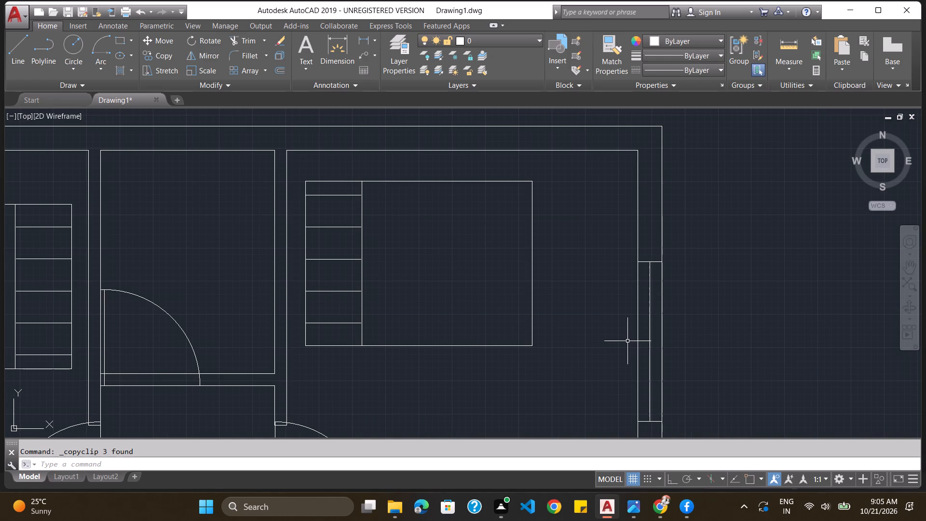
{"action": "key", "text": "ctrl+v"}
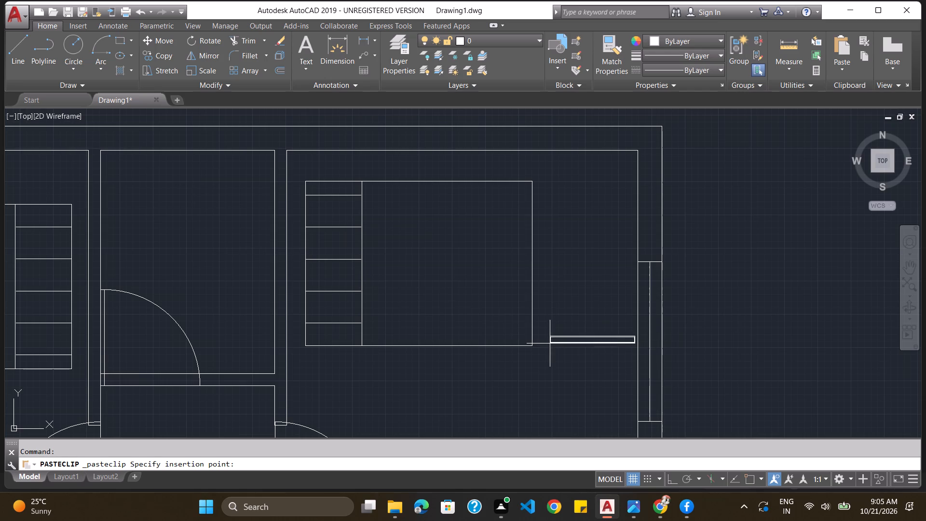
{"action": "left_click", "coordinate": [552, 396]}
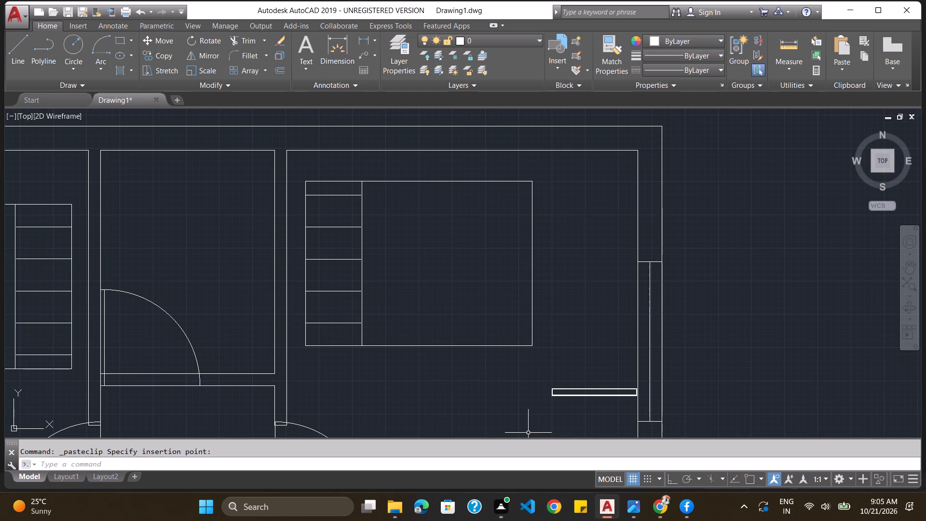
Rotate the pasted rectangles a quarter turn clockwise about their northeast corner with Ortho on, so they run along the east wall.
{"action": "left_click", "coordinate": [205, 38]}
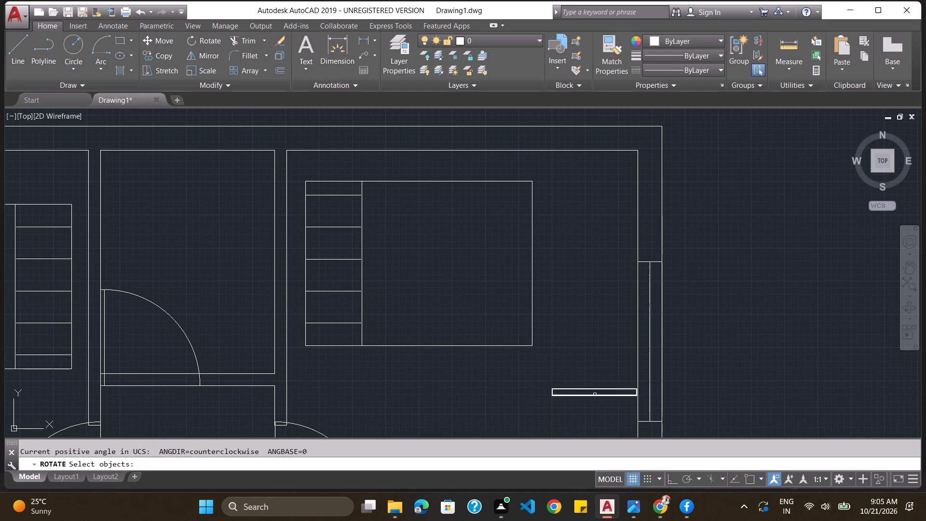
{"action": "left_click_drag", "start_coordinate": [587, 362], "coordinate": [622, 401]}
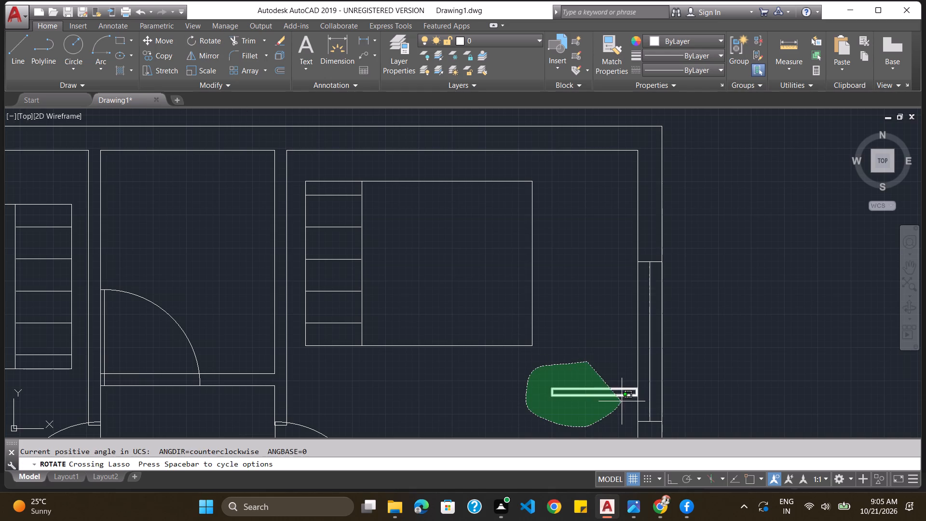
{"action": "left_click_drag", "start_coordinate": [622, 401], "coordinate": [622, 399]}
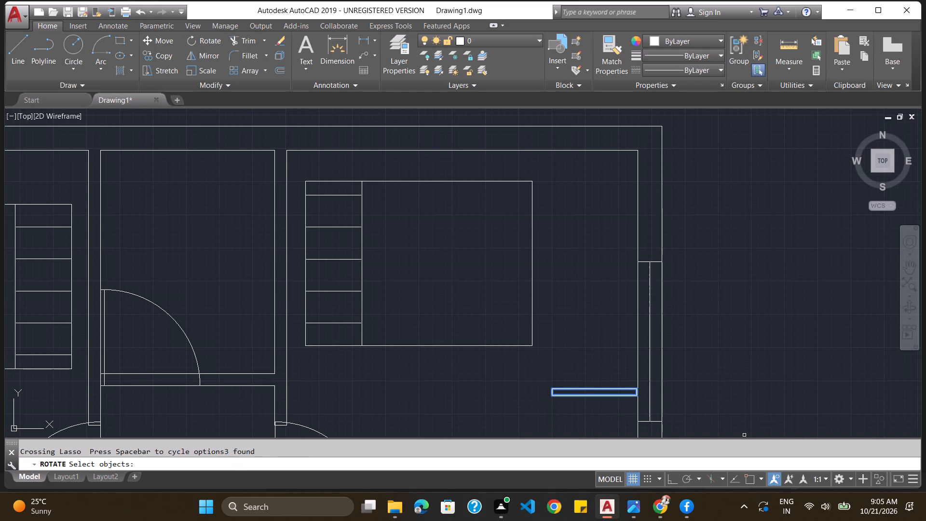
{"action": "left_click", "coordinate": [674, 480]}
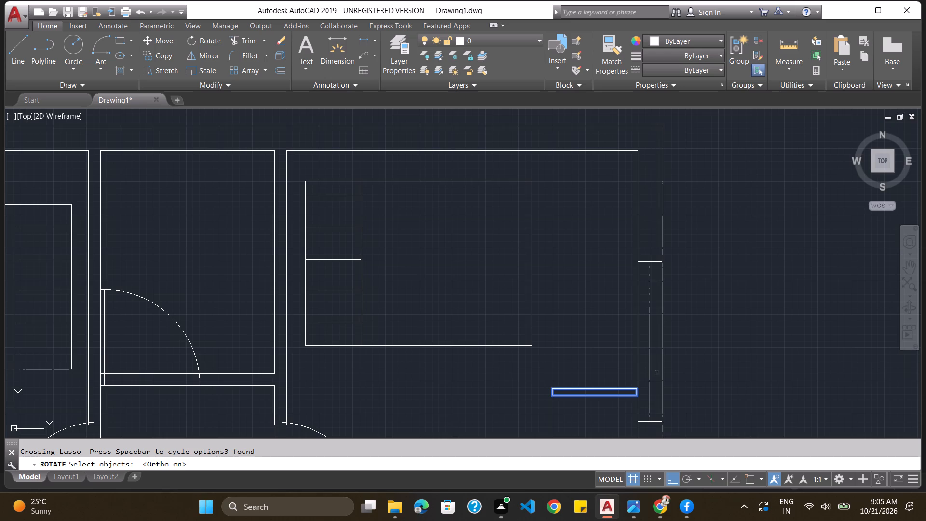
{"action": "left_click", "coordinate": [636, 389]}
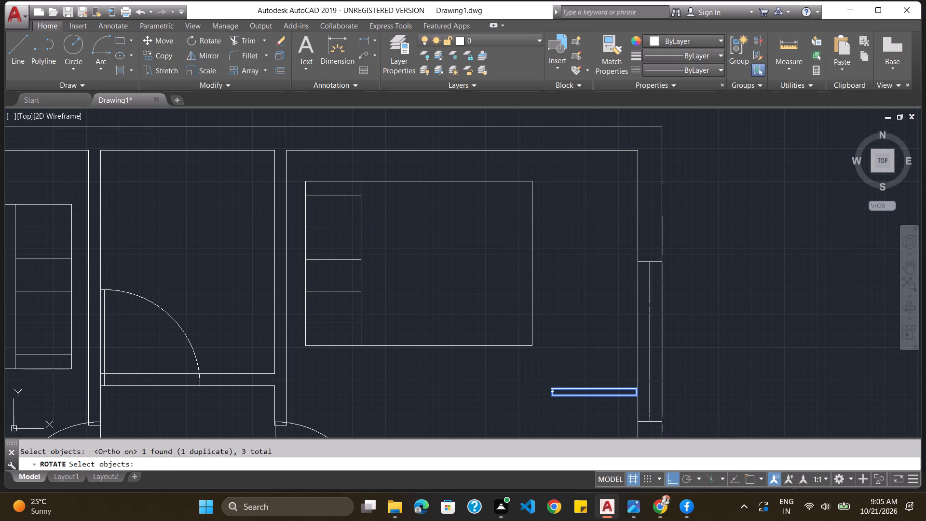
{"action": "key", "text": "Return"}
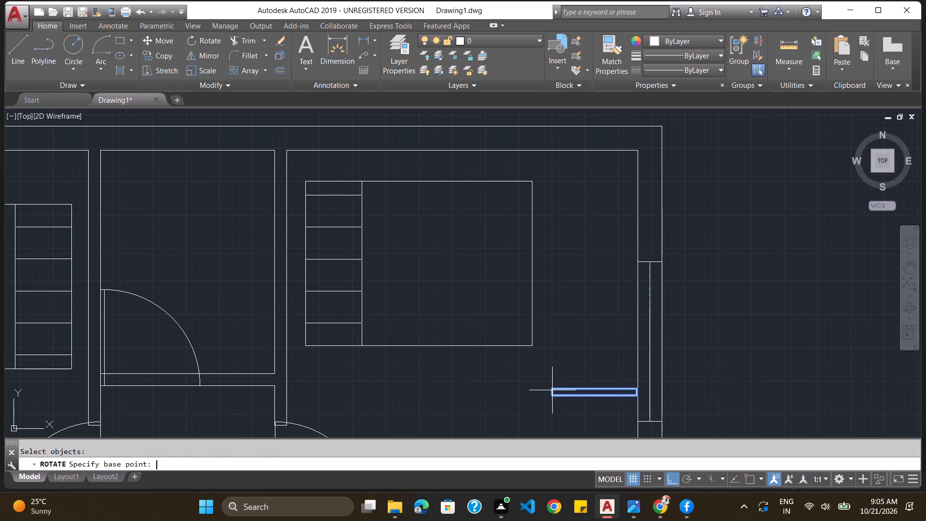
{"action": "left_click", "coordinate": [637, 390]}
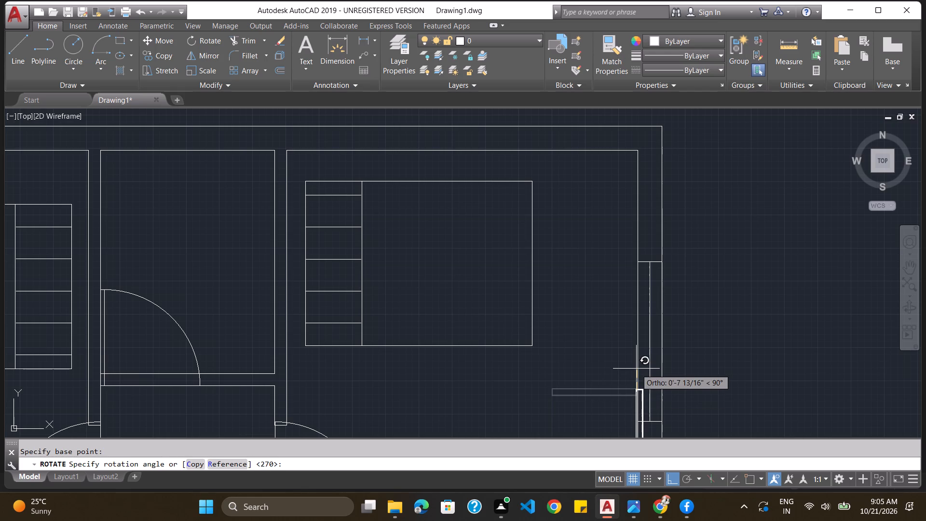
{"action": "left_click", "coordinate": [652, 411]}
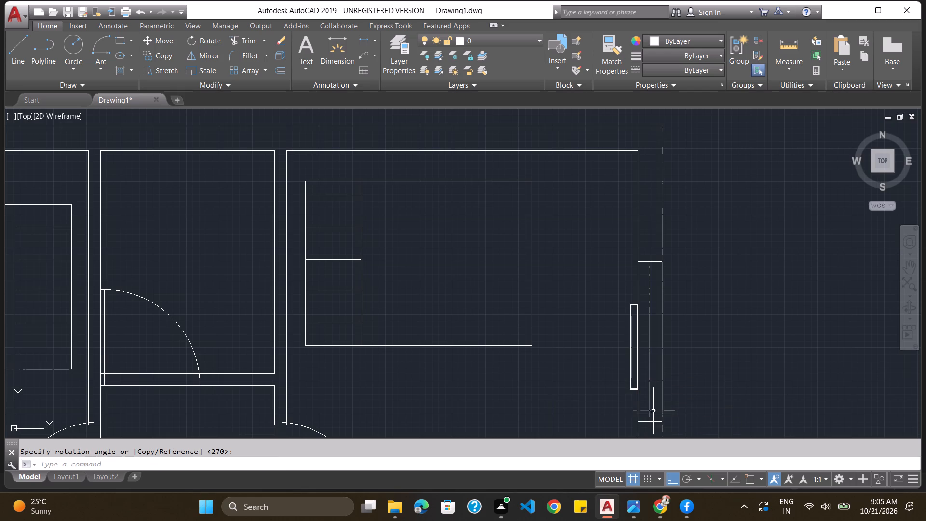
Examine the whole floor plan, from the bedrooms down to the staircase and living area.
{"action": "scroll", "coordinate": [730, 371], "scroll_direction": "down", "scroll_amount": 4}
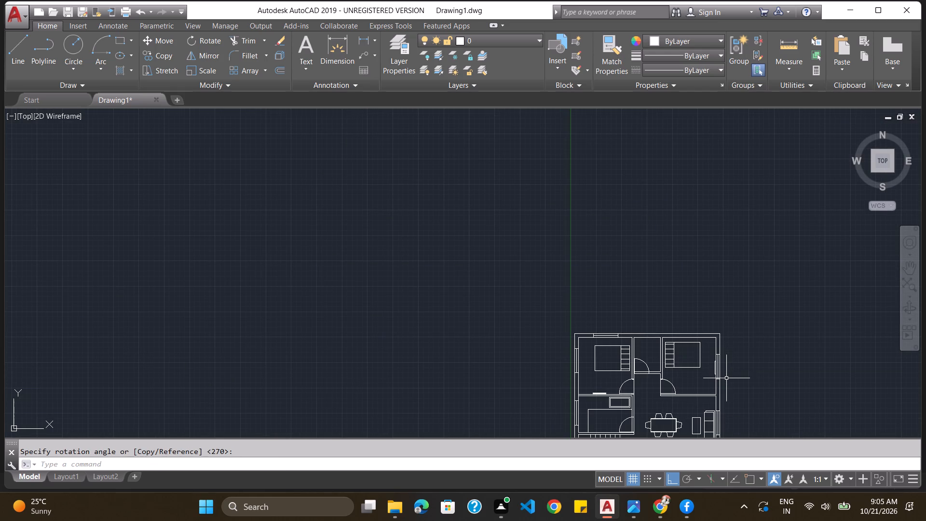
{"action": "scroll", "coordinate": [726, 378], "scroll_direction": "up", "scroll_amount": 2}
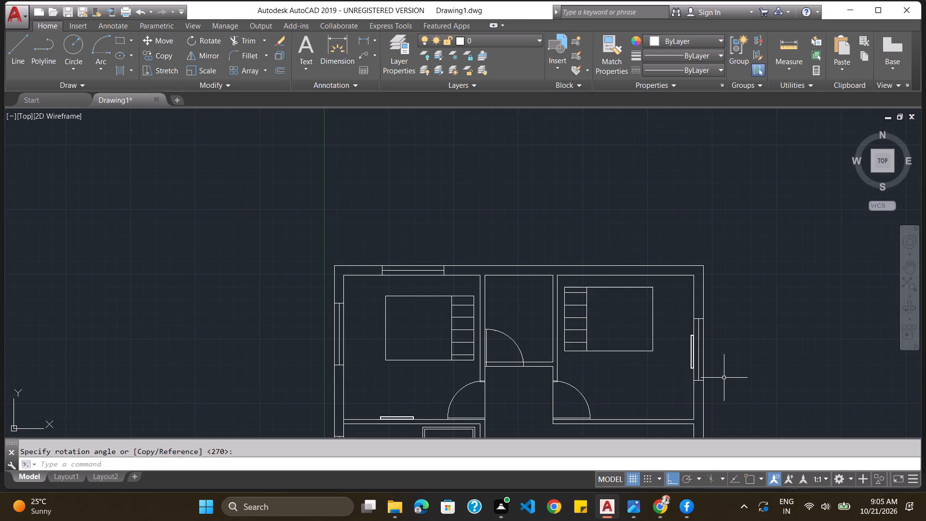
{"action": "scroll", "coordinate": [714, 282], "scroll_direction": "down", "scroll_amount": 4}
{"action": "scroll", "coordinate": [721, 385], "scroll_direction": "up", "scroll_amount": 3}
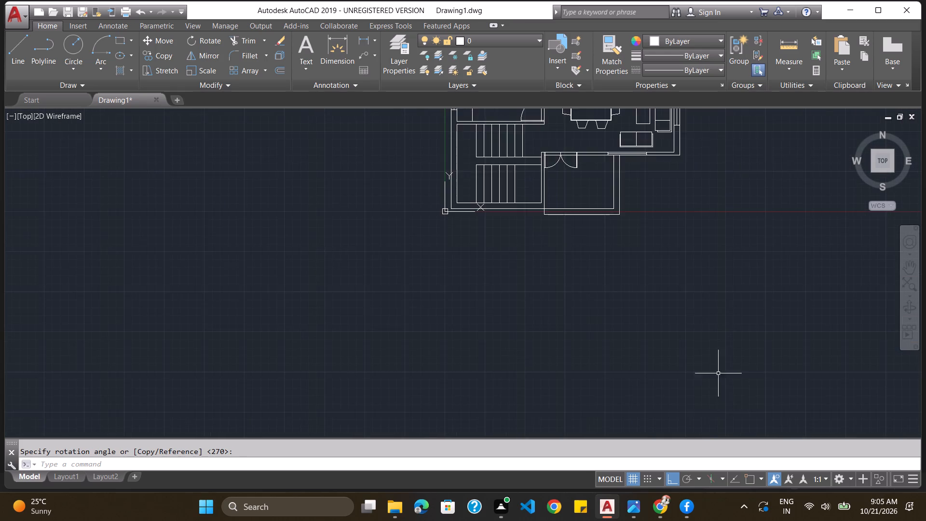
{"action": "scroll", "coordinate": [700, 359], "scroll_direction": "down", "scroll_amount": 2}
{"action": "scroll", "coordinate": [680, 300], "scroll_direction": "up", "scroll_amount": 1}
{"action": "scroll", "coordinate": [674, 199], "scroll_direction": "up", "scroll_amount": 1}
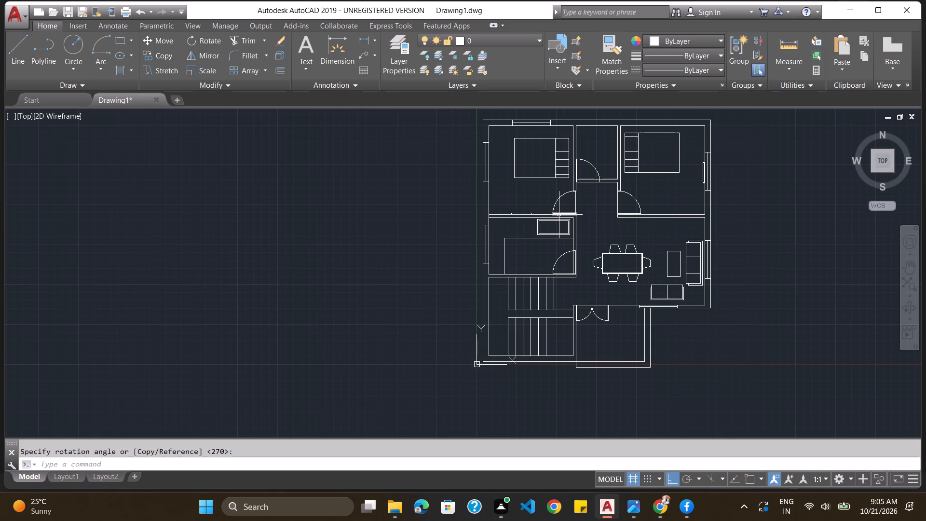
{"action": "scroll", "coordinate": [674, 182], "scroll_direction": "up", "scroll_amount": 2}
{"action": "scroll", "coordinate": [670, 188], "scroll_direction": "down", "scroll_amount": 1}
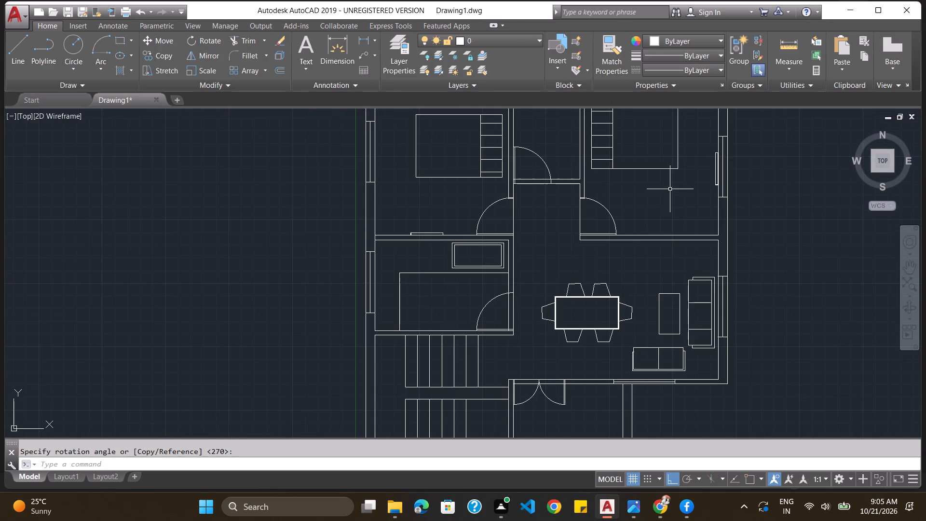
Trim the two wall lines across the door opening of the small room between the north bedrooms.
{"action": "type", "text": "trim"}
{"action": "key", "text": "Return"}
{"action": "key", "text": "Return"}
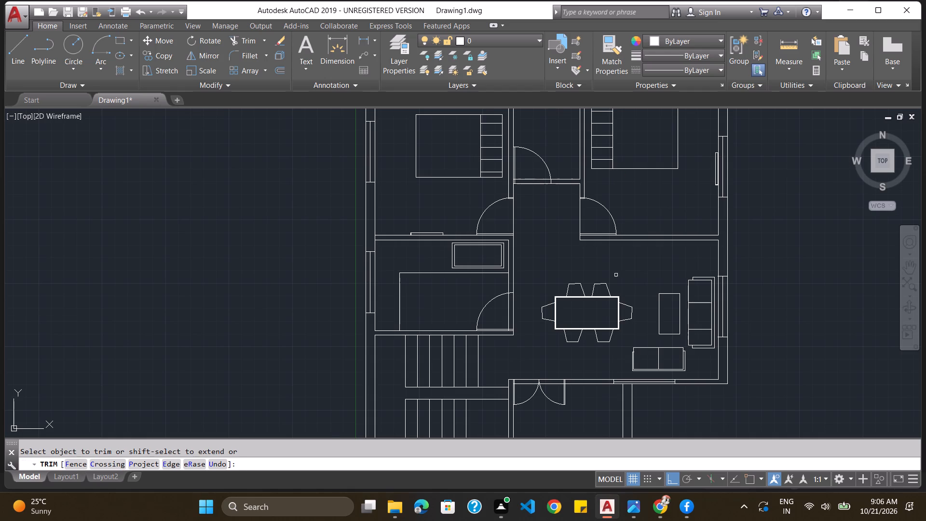
{"action": "scroll", "coordinate": [528, 233], "scroll_direction": "up", "scroll_amount": 1}
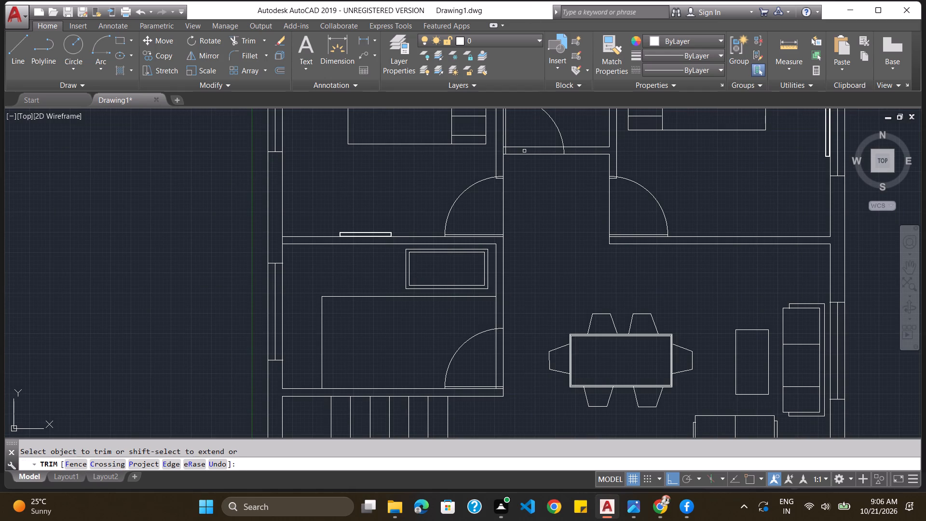
{"action": "left_click", "coordinate": [515, 148]}
{"action": "left_click", "coordinate": [537, 149]}
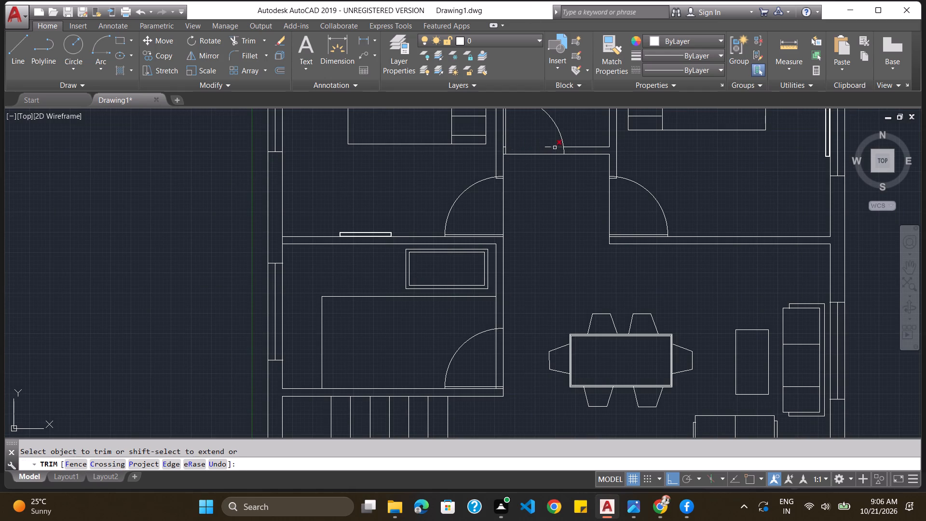
{"action": "left_click", "coordinate": [555, 148]}
{"action": "left_click", "coordinate": [548, 148]}
{"action": "left_click", "coordinate": [560, 153]}
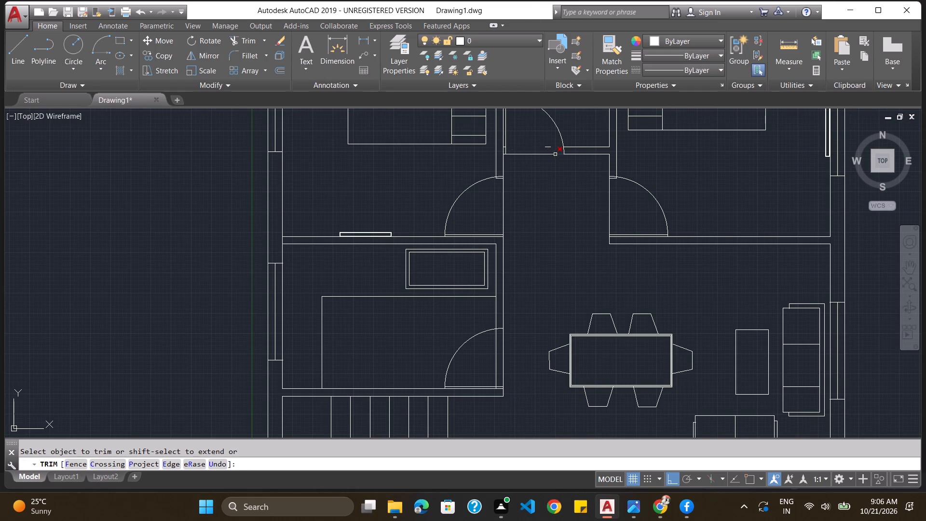
{"action": "left_click", "coordinate": [551, 155]}
{"action": "left_click", "coordinate": [544, 155]}
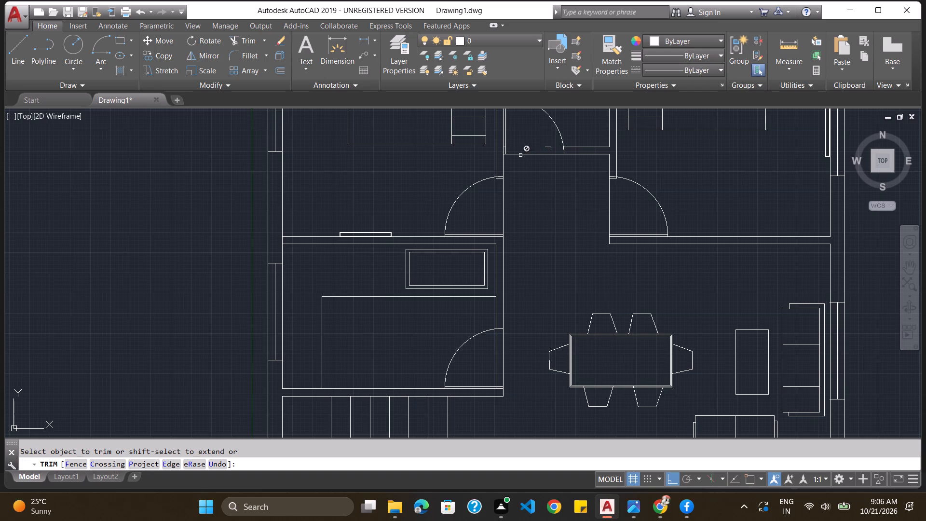
{"action": "left_click", "coordinate": [520, 155]}
{"action": "left_click", "coordinate": [517, 153]}
{"action": "key", "text": "Escape"}
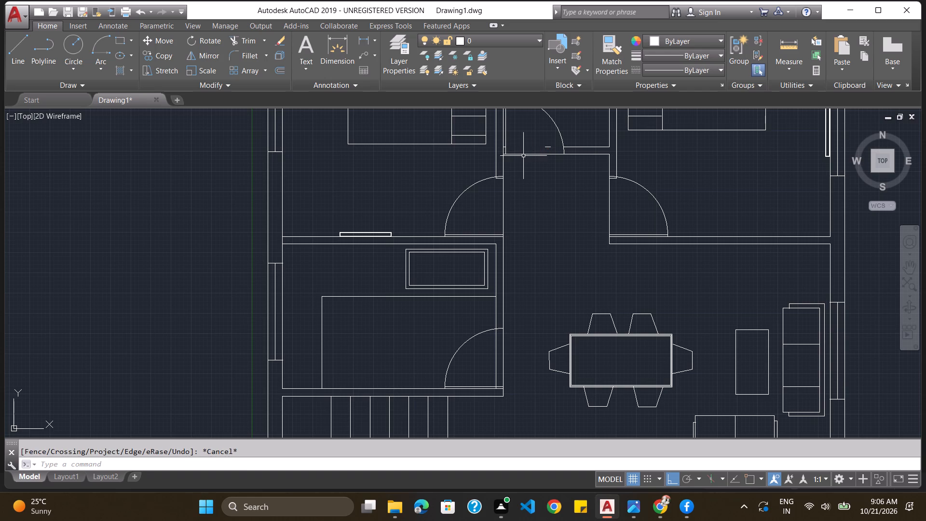
Erase the two leftover short line pieces in the door opening of the small room between the north bedrooms.
{"action": "left_click", "coordinate": [525, 153]}
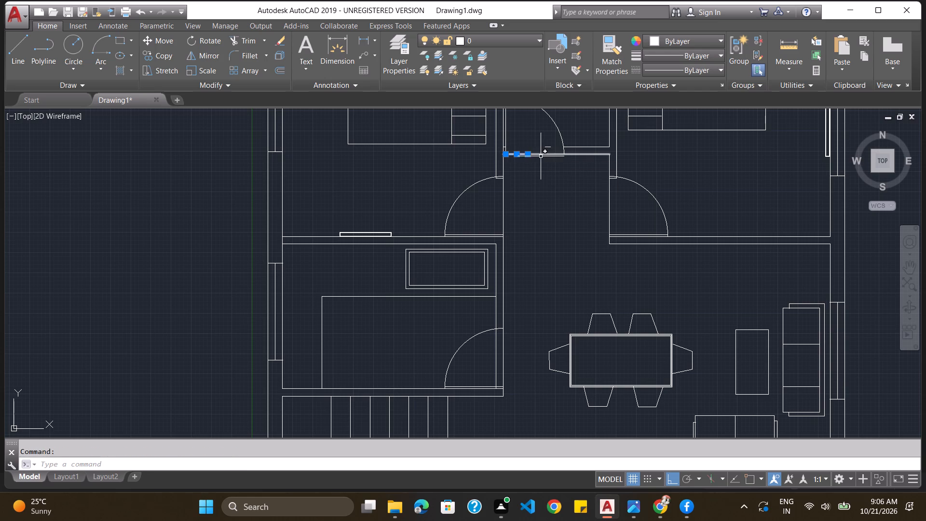
{"action": "key", "text": "Delete"}
{"action": "left_click", "coordinate": [546, 148]}
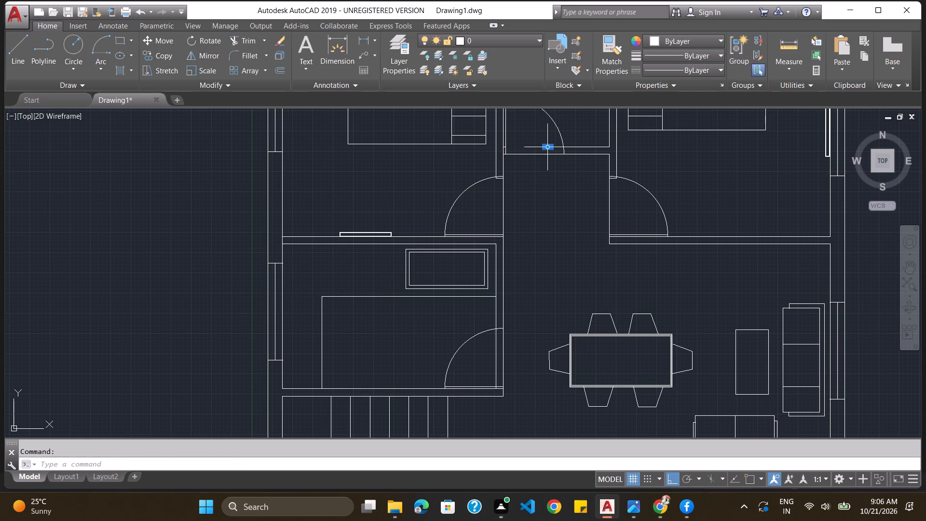
{"action": "key", "text": "Delete"}
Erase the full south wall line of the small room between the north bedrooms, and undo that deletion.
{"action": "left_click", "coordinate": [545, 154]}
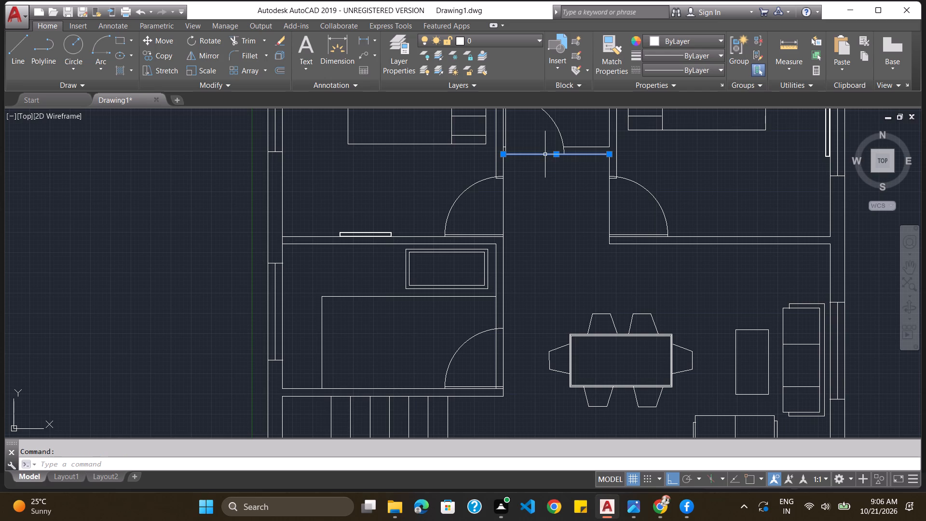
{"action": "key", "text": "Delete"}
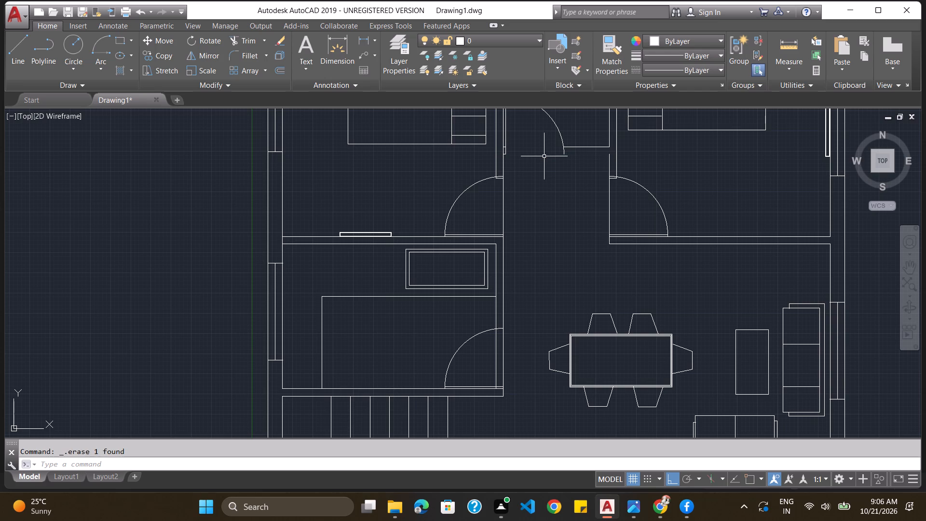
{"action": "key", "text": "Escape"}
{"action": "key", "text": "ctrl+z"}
Trim the south wall line of the small room between the north bedrooms across its door opening.
{"action": "type", "text": "trim"}
{"action": "key", "text": "Return"}
{"action": "key", "text": "Return"}
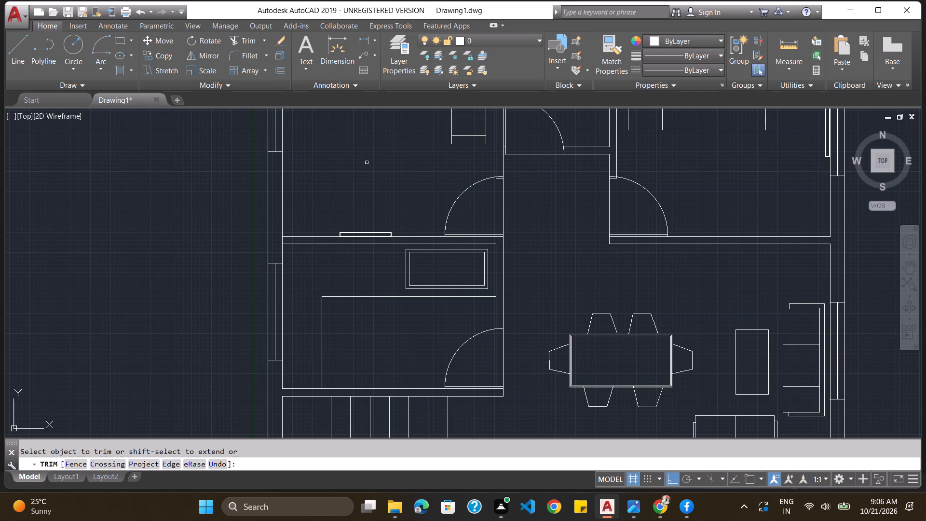
{"action": "left_click", "coordinate": [558, 153]}
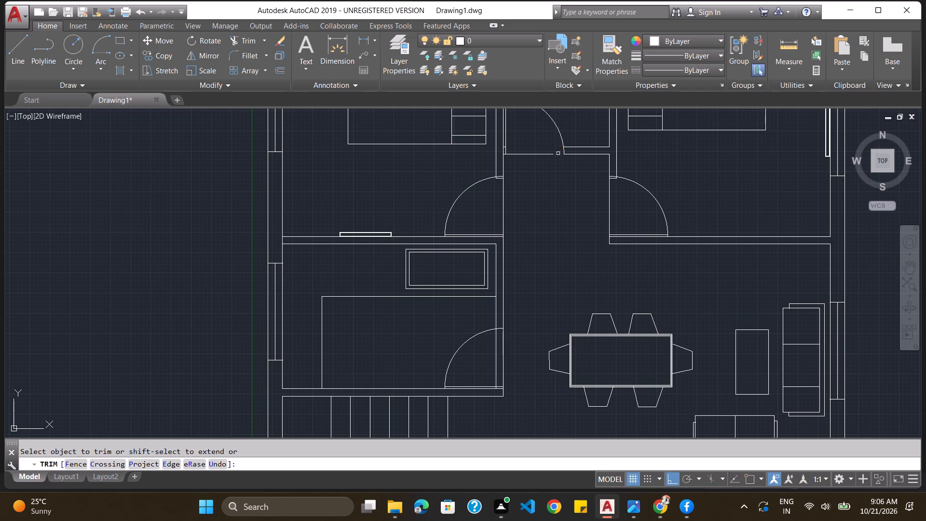
{"action": "left_click", "coordinate": [551, 153]}
{"action": "left_click", "coordinate": [539, 154]}
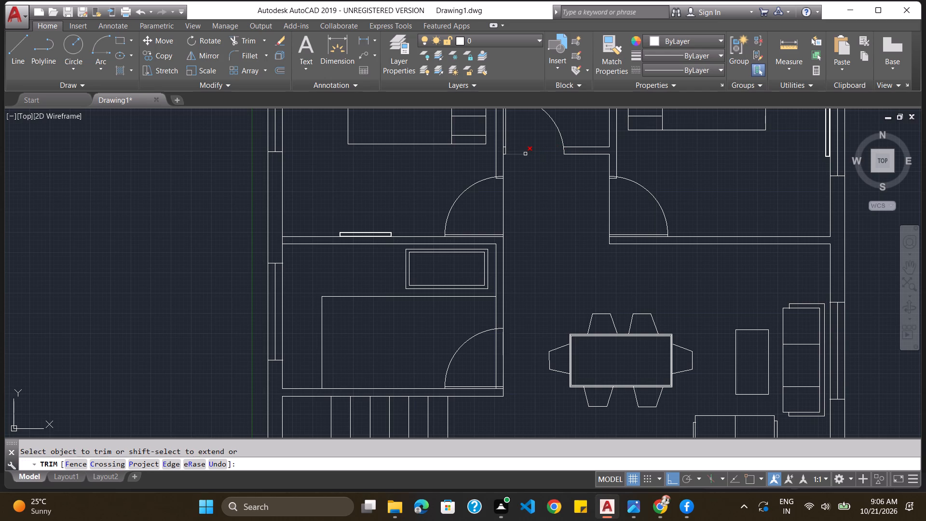
{"action": "left_click", "coordinate": [525, 154]}
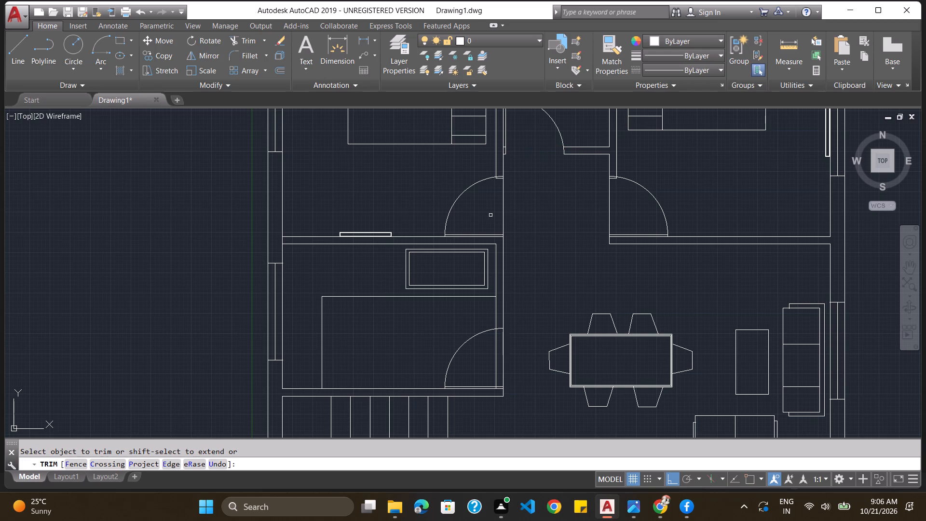
Trim and erase the corridor-side wall lines across the door openings of the northwest and northeast bedrooms.
{"action": "left_click", "coordinate": [504, 206]}
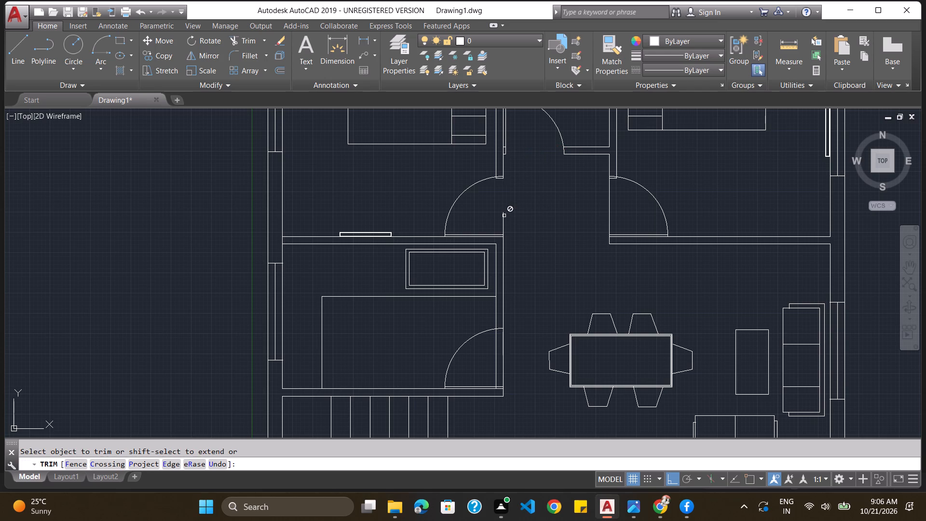
{"action": "left_click", "coordinate": [504, 212]}
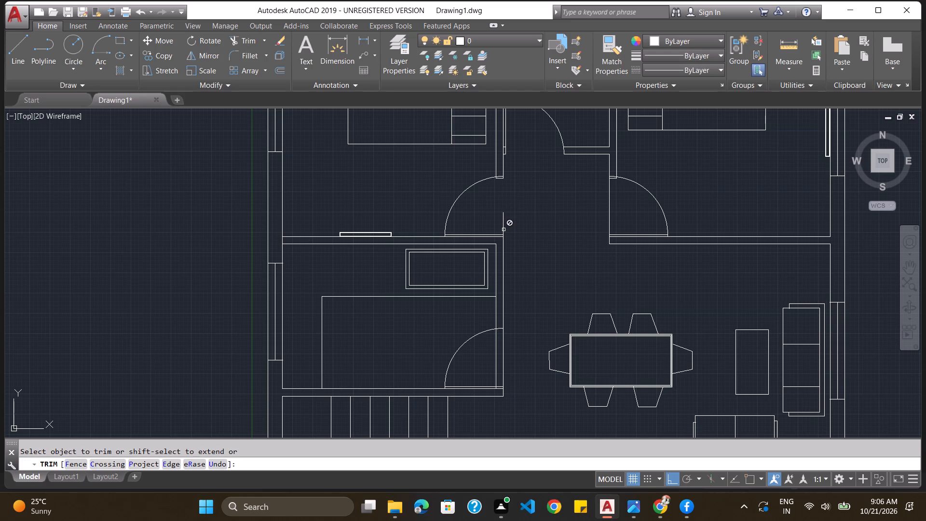
{"action": "left_click", "coordinate": [504, 231]}
{"action": "key", "text": "Escape"}
{"action": "left_click", "coordinate": [503, 225]}
{"action": "key", "text": "Delete"}
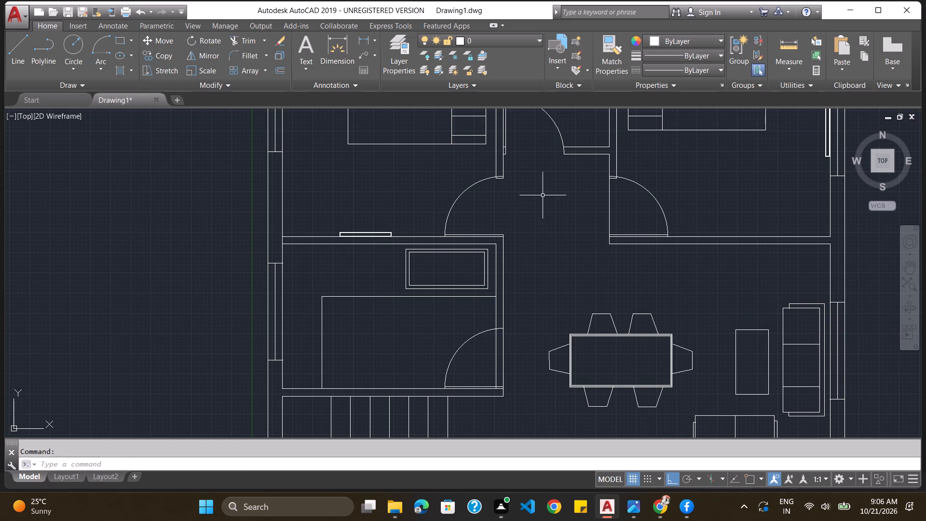
{"action": "left_click", "coordinate": [609, 191]}
{"action": "key", "text": "Delete"}
Trim the inner wall line across the door opening of the room directly north of the staircase.
{"action": "scroll", "coordinate": [537, 230], "scroll_direction": "down", "scroll_amount": 3}
{"action": "scroll", "coordinate": [538, 233], "scroll_direction": "up", "scroll_amount": 4}
{"action": "scroll", "coordinate": [503, 329], "scroll_direction": "down", "scroll_amount": 3}
{"action": "scroll", "coordinate": [490, 379], "scroll_direction": "up", "scroll_amount": 4}
{"action": "key", "text": "Escape"}
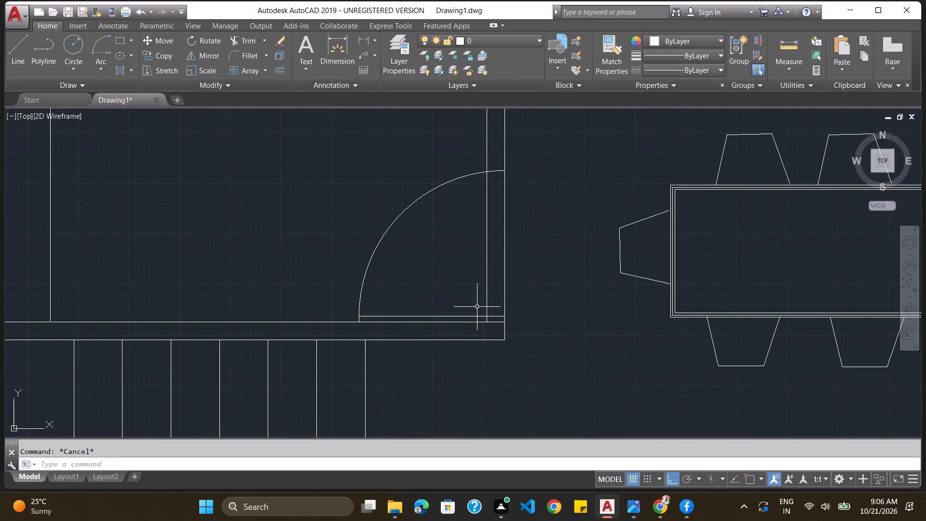
{"action": "type", "text": "trim"}
{"action": "key", "text": "Return"}
{"action": "key", "text": "Return"}
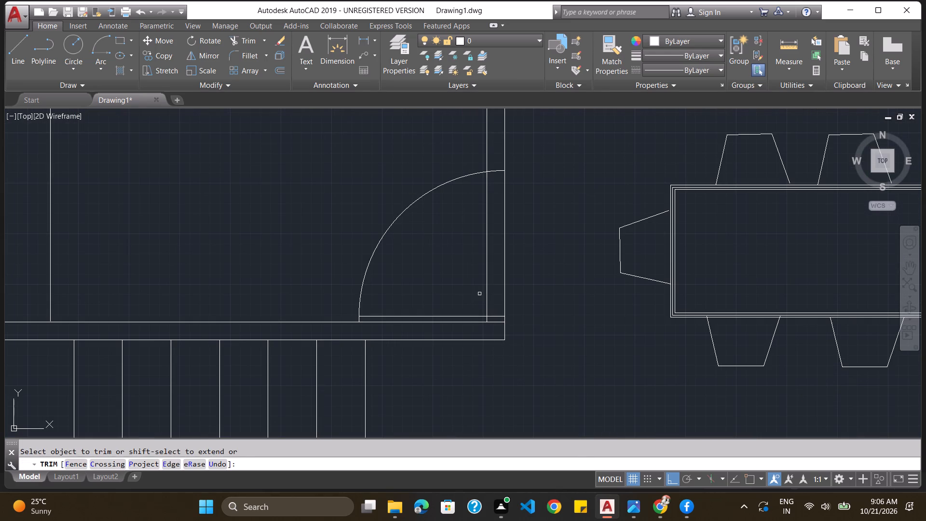
{"action": "left_click", "coordinate": [486, 297]}
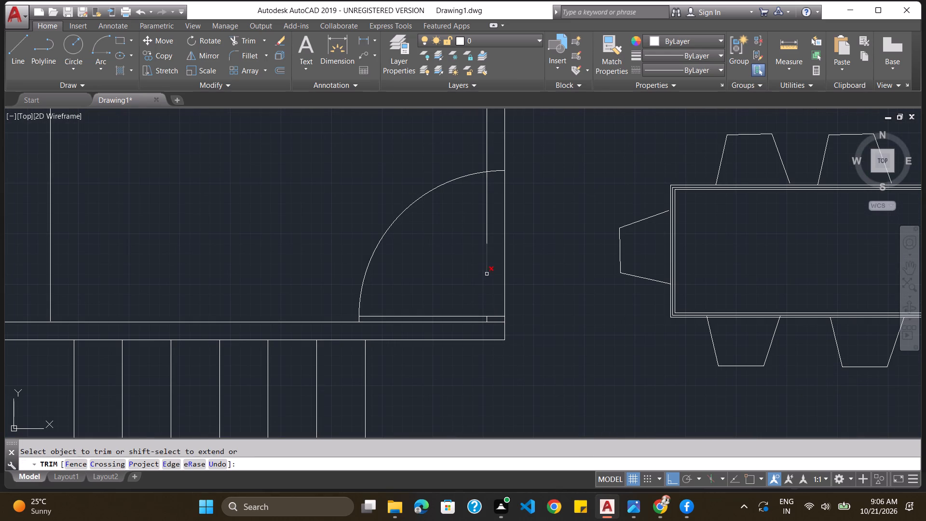
{"action": "left_click", "coordinate": [487, 274]}
{"action": "left_click", "coordinate": [487, 241]}
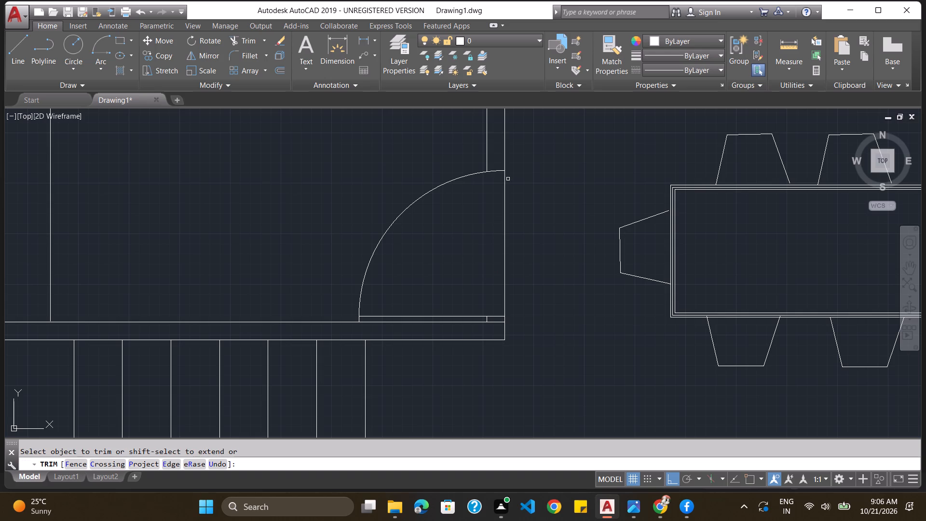
Clear the outer wall line from the same door opening by trimming it and erasing the remaining pieces above the door leaf.
{"action": "left_click", "coordinate": [505, 182]}
{"action": "left_click", "coordinate": [506, 193]}
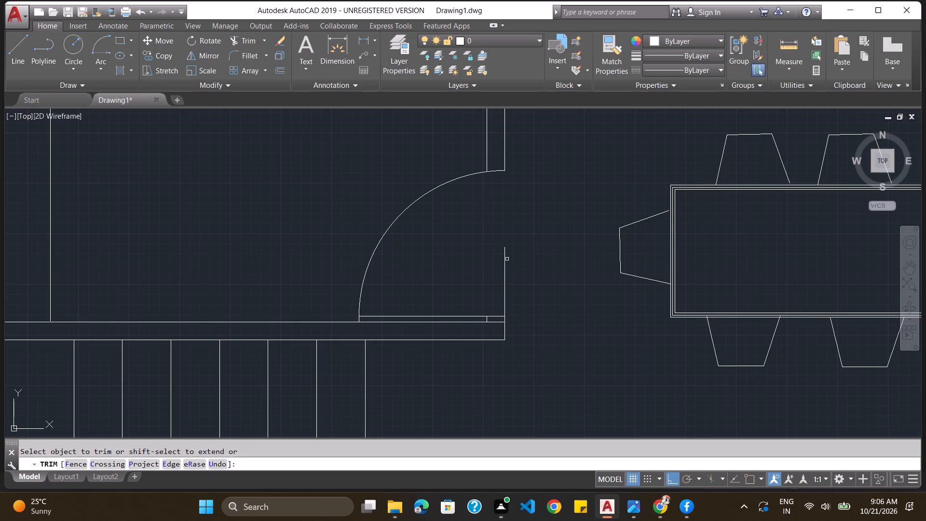
{"action": "left_click", "coordinate": [505, 249]}
{"action": "left_click", "coordinate": [505, 254]}
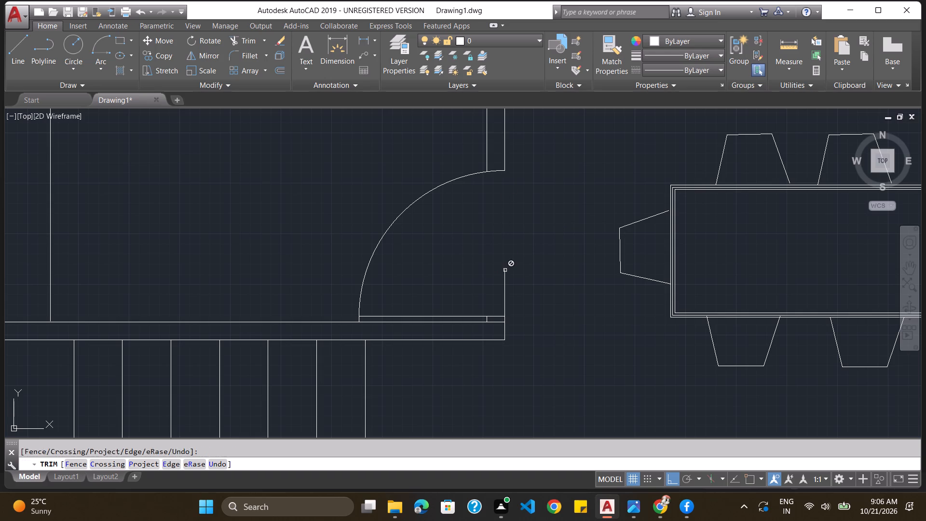
{"action": "left_click", "coordinate": [505, 271]}
{"action": "left_click", "coordinate": [505, 276]}
{"action": "key", "text": "Escape"}
{"action": "left_click", "coordinate": [504, 286]}
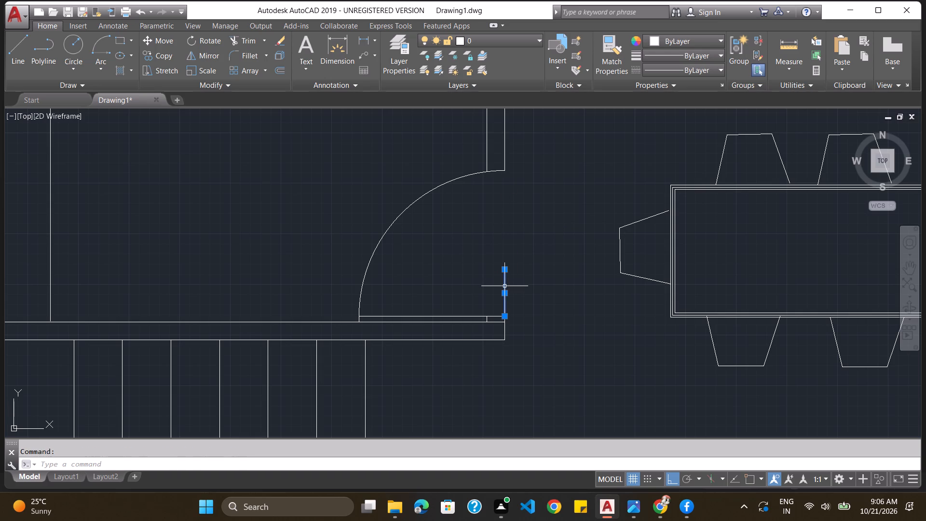
{"action": "key", "text": "Delete"}
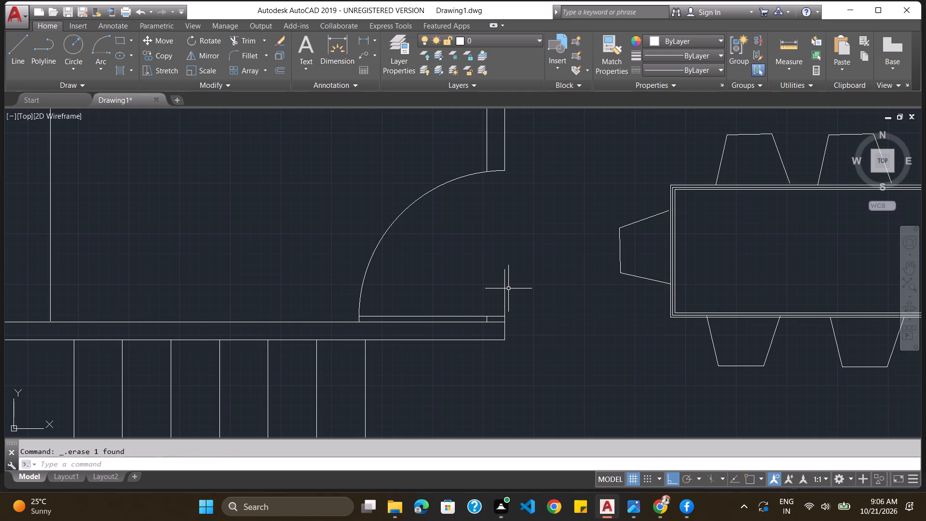
{"action": "left_click", "coordinate": [504, 290]}
{"action": "key", "text": "Delete"}
Trim both wall lines across the west half of the double entrance door's opening, beside the staircase.
{"action": "scroll", "coordinate": [531, 263], "scroll_direction": "down", "scroll_amount": 3}
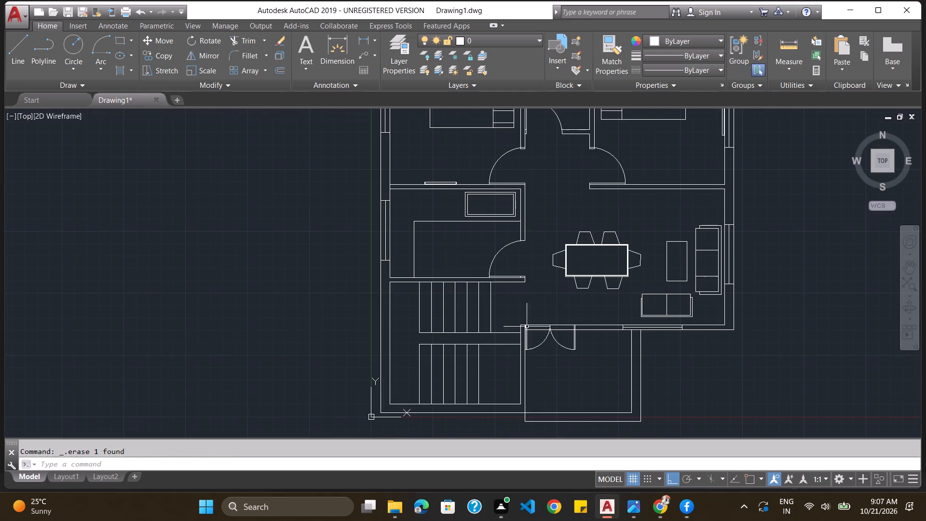
{"action": "scroll", "coordinate": [523, 337], "scroll_direction": "up", "scroll_amount": 3}
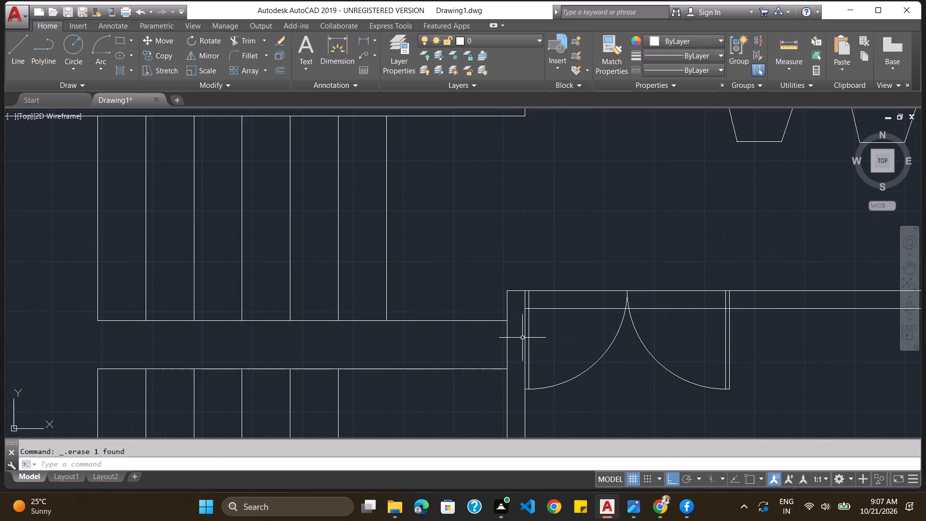
{"action": "type", "text": "trim"}
{"action": "key", "text": "Return"}
{"action": "key", "text": "Return"}
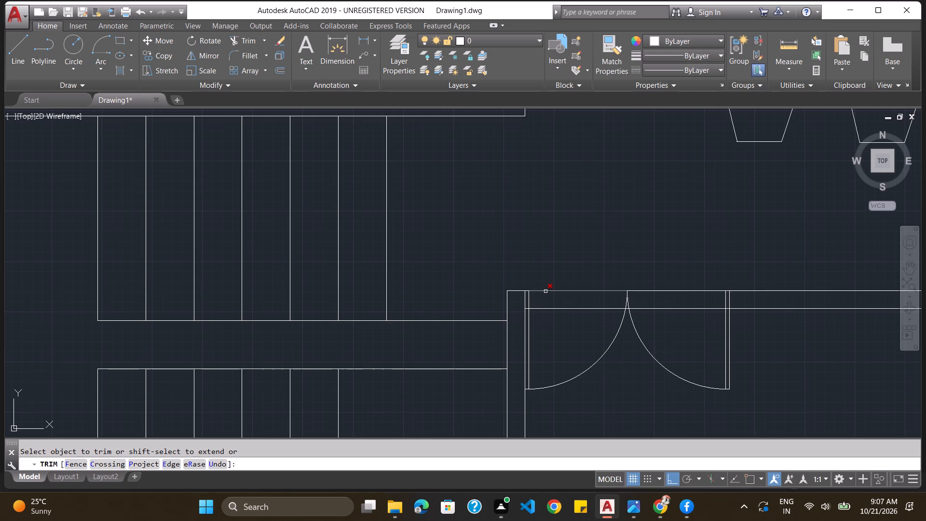
{"action": "double_click", "coordinate": [545, 291]}
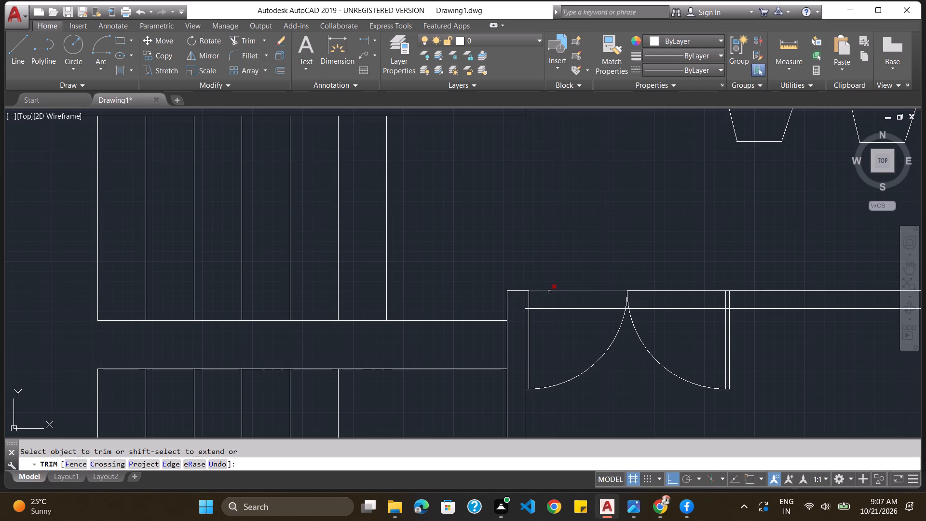
{"action": "left_click", "coordinate": [549, 292]}
{"action": "left_click", "coordinate": [549, 308]}
Trim both wall lines across the east half of the double entrance door's opening, erasing the overlapping line piece there.
{"action": "left_click", "coordinate": [698, 291]}
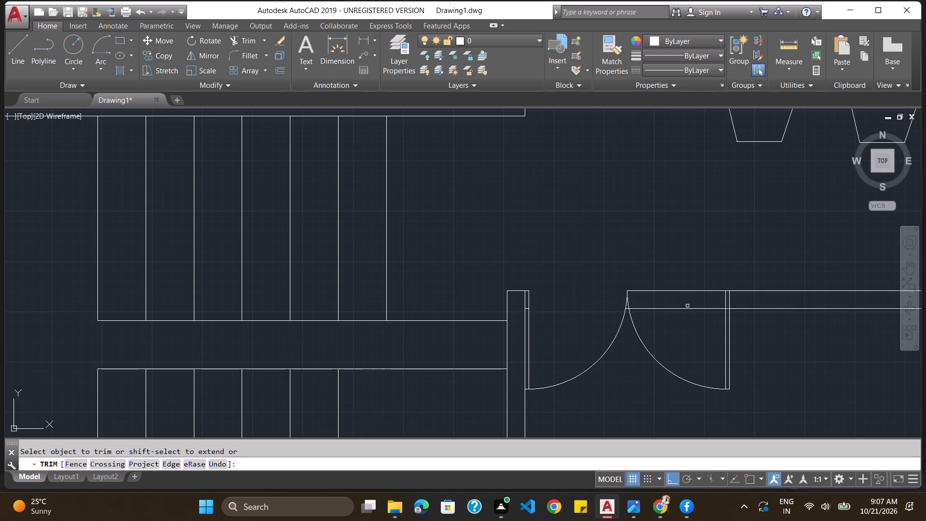
{"action": "left_click", "coordinate": [686, 309]}
{"action": "left_click", "coordinate": [681, 290]}
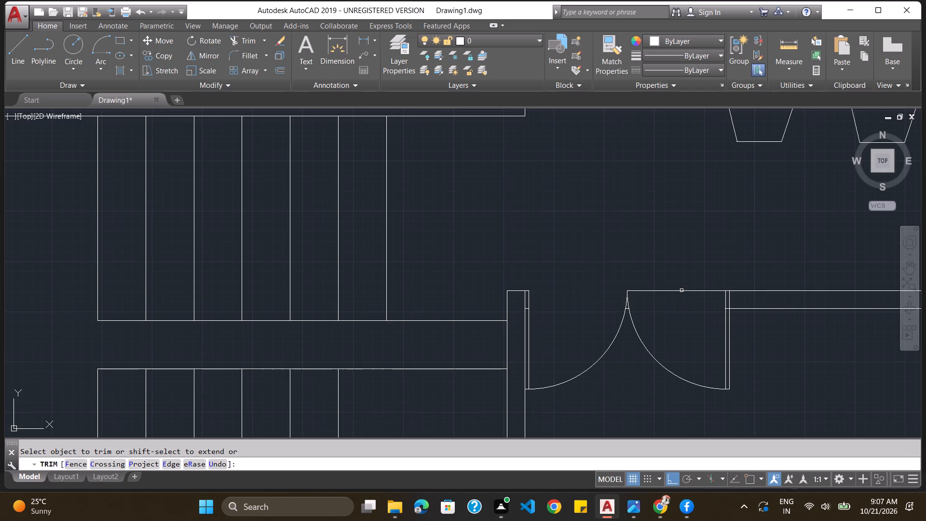
{"action": "key", "text": "Escape"}
{"action": "left_click", "coordinate": [681, 290]}
{"action": "key", "text": "Delete"}
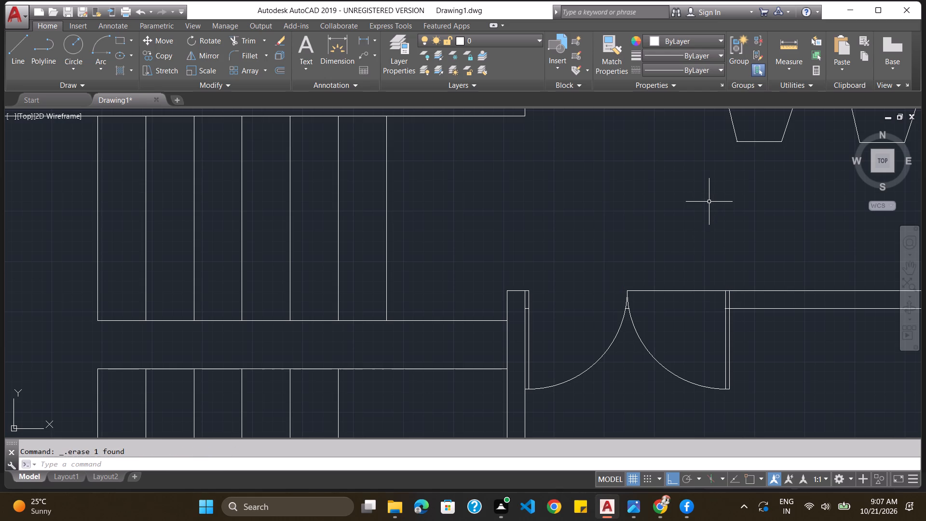
{"action": "left_click", "coordinate": [686, 289]}
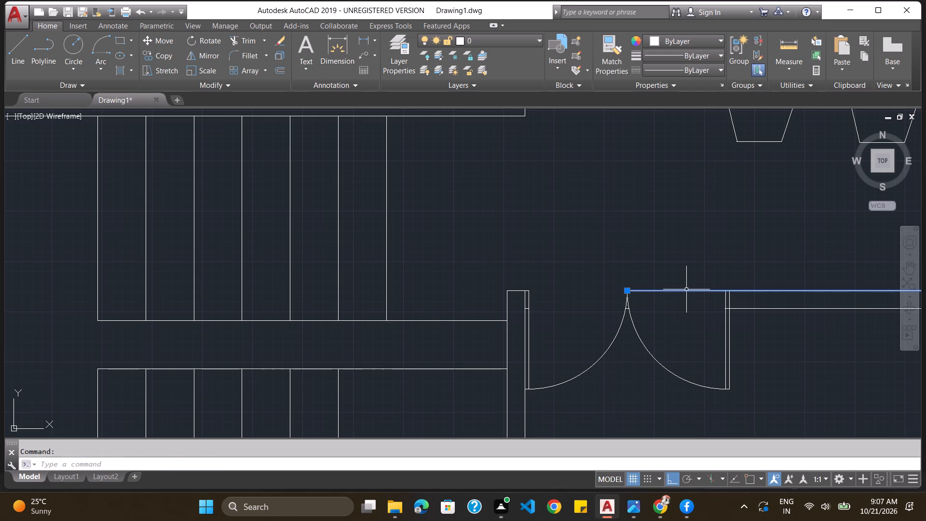
{"action": "key", "text": "Escape"}
{"action": "type", "text": "trim"}
{"action": "key", "text": "Return"}
{"action": "key", "text": "Return"}
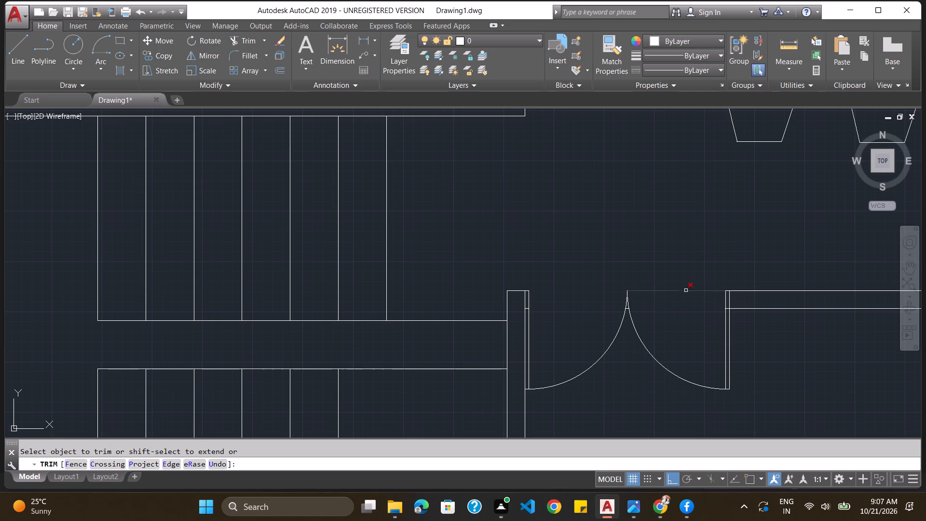
{"action": "left_click", "coordinate": [686, 290]}
Erase the tiny leftover wall line between the two swing arcs of the double entrance door.
{"action": "scroll", "coordinate": [644, 324], "scroll_direction": "up", "scroll_amount": 5}
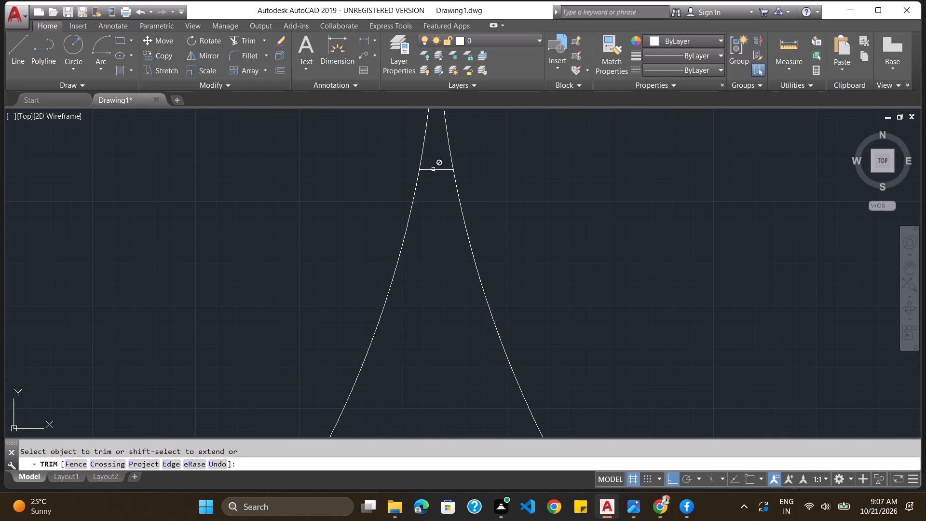
{"action": "key", "text": "Escape"}
{"action": "left_click", "coordinate": [434, 169]}
{"action": "key", "text": "Delete"}
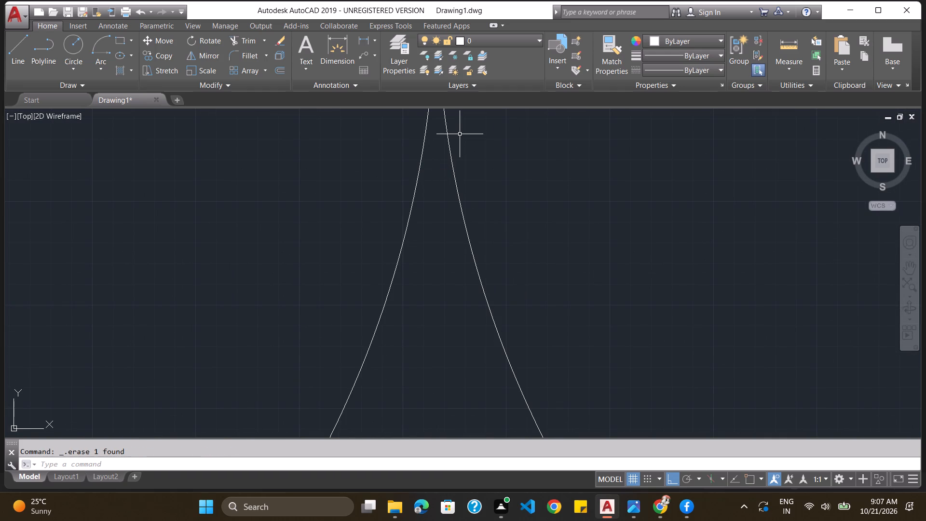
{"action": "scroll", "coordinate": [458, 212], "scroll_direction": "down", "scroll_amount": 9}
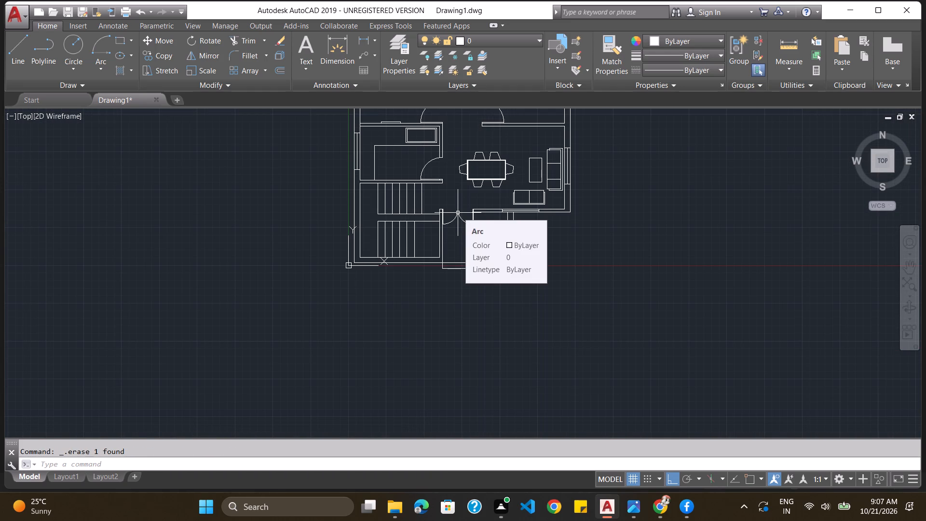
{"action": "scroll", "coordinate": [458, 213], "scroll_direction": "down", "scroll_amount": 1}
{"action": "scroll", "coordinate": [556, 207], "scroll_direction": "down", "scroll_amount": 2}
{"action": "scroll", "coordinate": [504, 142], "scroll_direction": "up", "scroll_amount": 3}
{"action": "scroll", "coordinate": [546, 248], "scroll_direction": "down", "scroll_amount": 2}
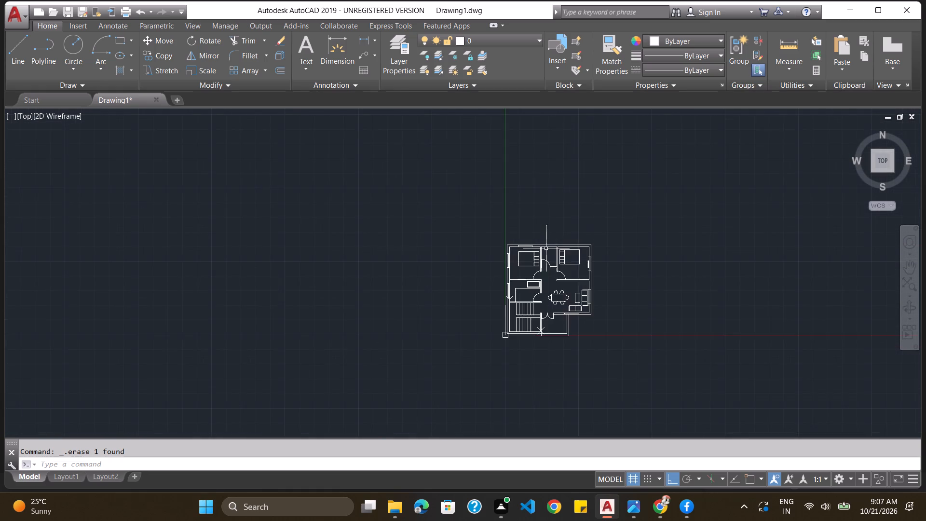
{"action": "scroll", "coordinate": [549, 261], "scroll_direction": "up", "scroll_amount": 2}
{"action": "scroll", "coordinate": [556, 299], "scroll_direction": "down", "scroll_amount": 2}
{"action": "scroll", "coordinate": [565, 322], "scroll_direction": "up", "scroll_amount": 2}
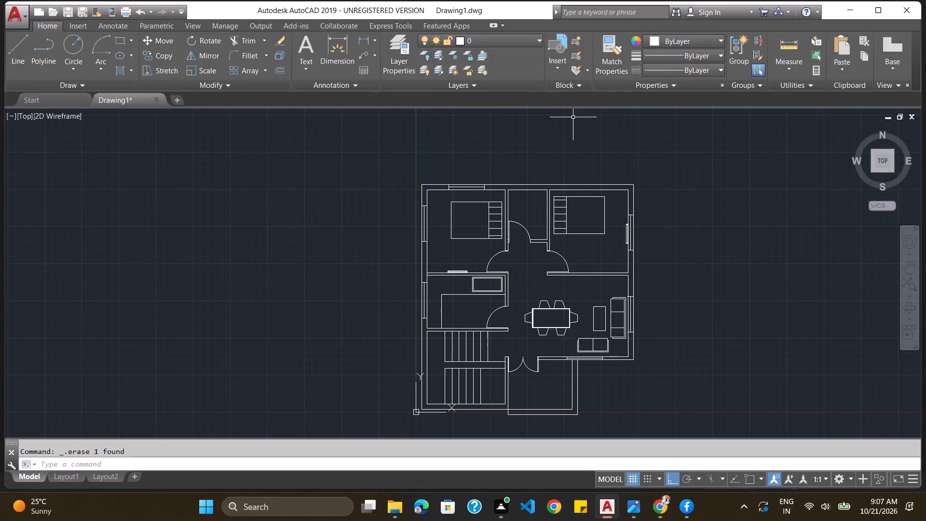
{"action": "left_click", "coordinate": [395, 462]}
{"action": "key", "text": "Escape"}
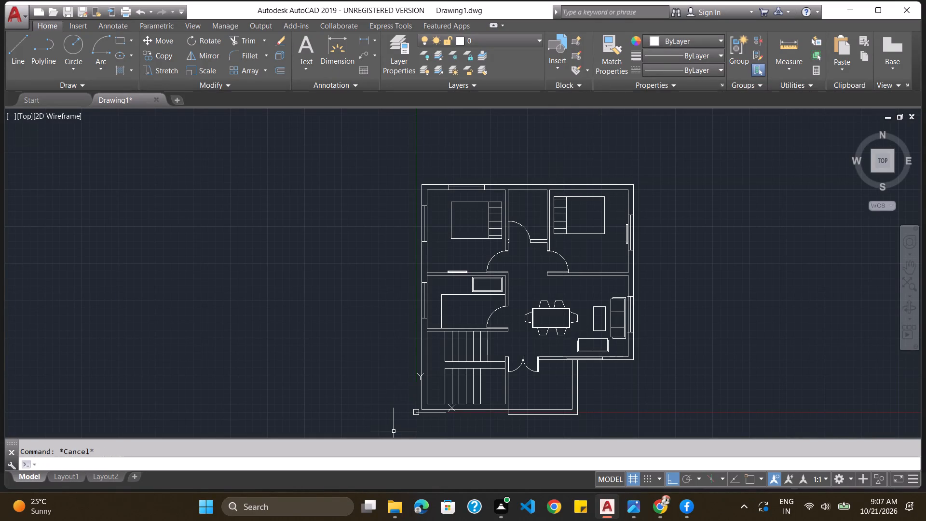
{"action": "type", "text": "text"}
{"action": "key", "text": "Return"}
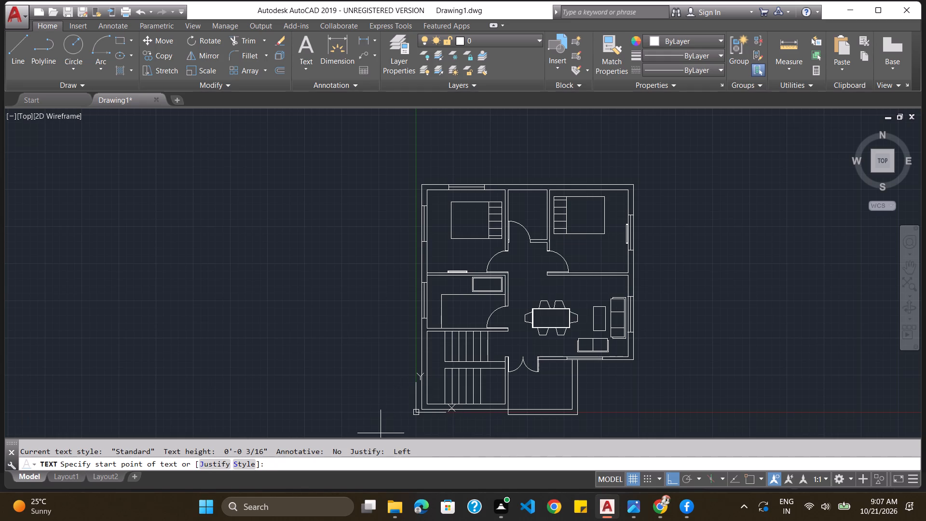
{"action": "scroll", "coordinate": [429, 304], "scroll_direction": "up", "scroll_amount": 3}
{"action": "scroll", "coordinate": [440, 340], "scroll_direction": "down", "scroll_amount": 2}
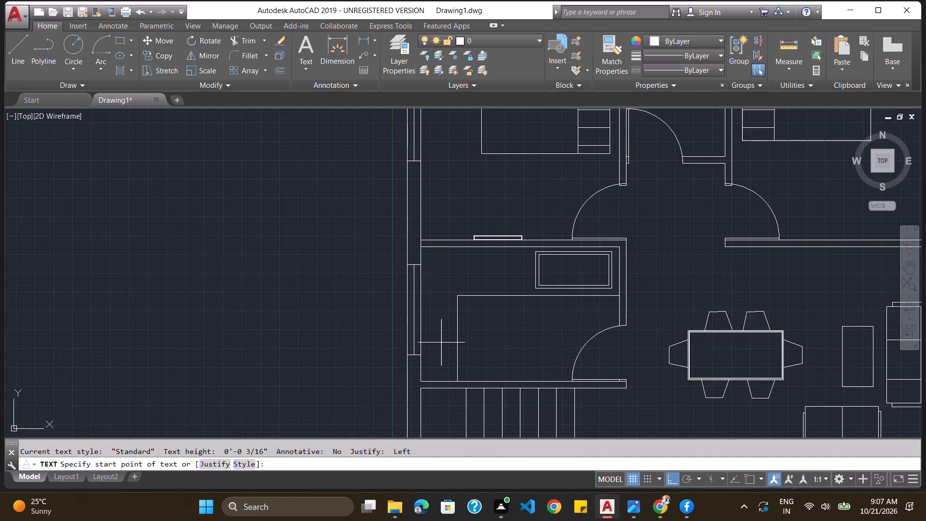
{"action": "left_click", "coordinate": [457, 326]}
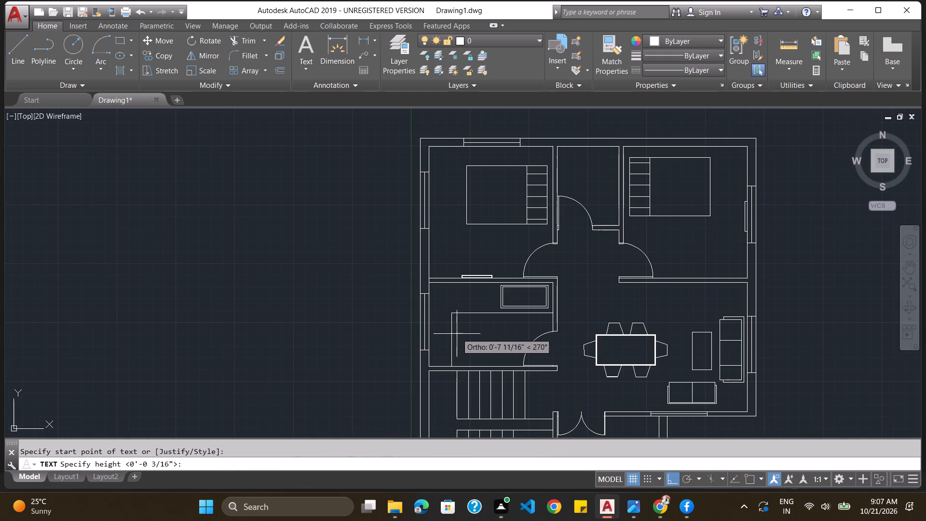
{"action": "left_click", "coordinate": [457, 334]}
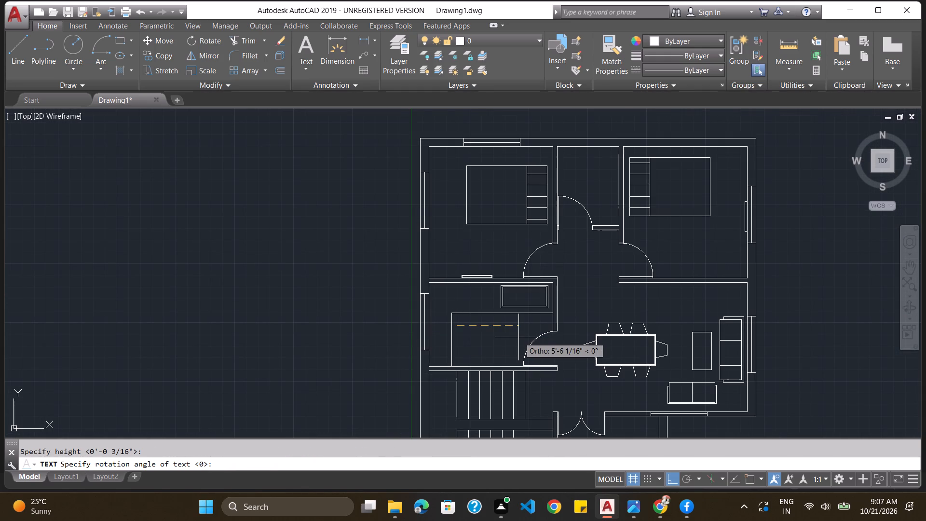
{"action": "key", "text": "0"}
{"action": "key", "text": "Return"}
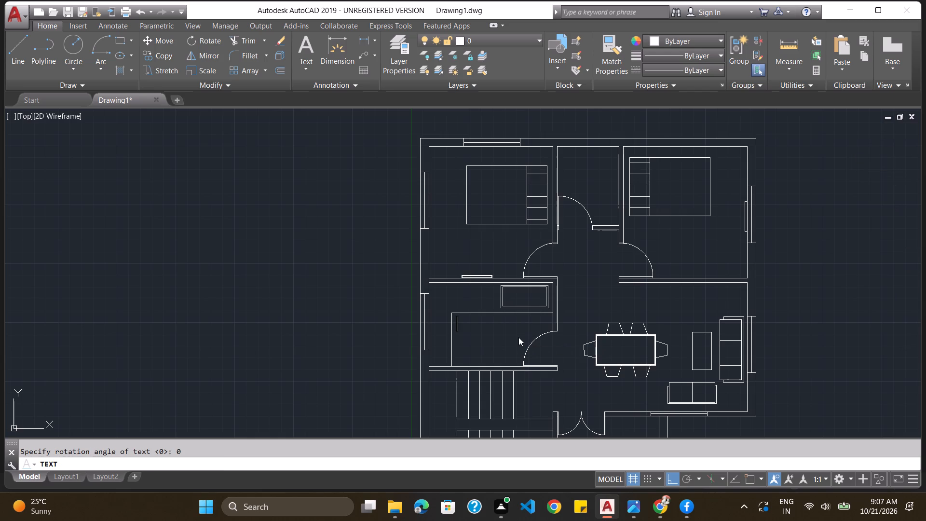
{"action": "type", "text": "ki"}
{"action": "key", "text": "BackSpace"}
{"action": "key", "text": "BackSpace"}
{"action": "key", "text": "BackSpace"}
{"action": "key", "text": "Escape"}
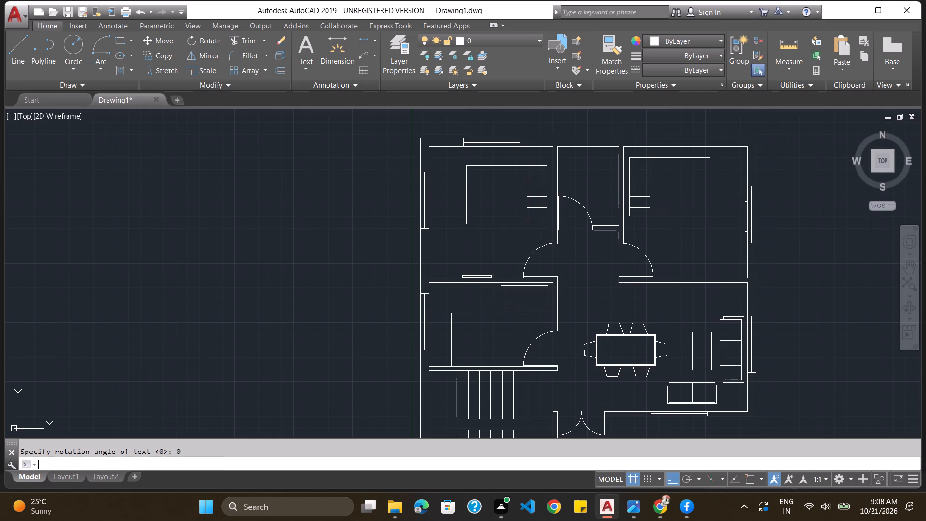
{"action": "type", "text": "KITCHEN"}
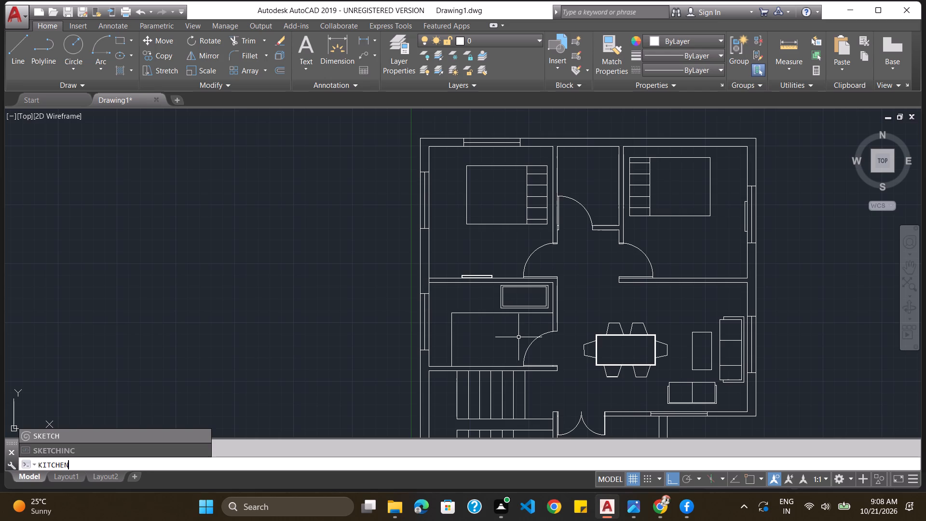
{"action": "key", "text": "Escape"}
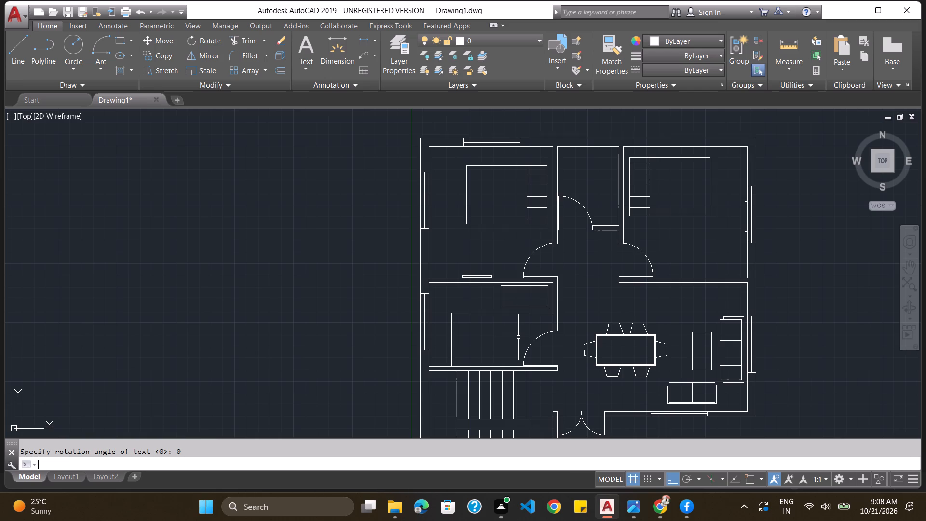
Add single-line text KITCHEN, about 10 inches high at 0° rotation, inside the small room above the staircase.
{"action": "type", "text": "TEXT"}
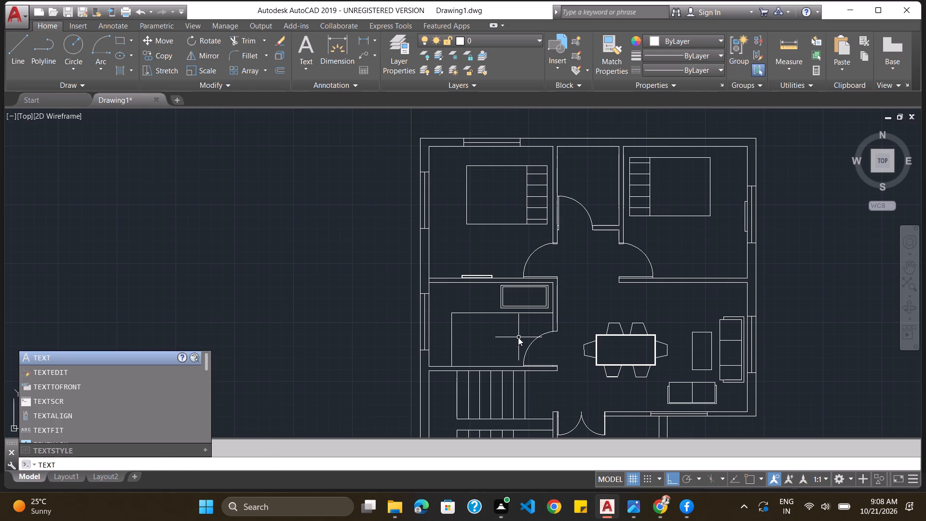
{"action": "key", "text": "Return"}
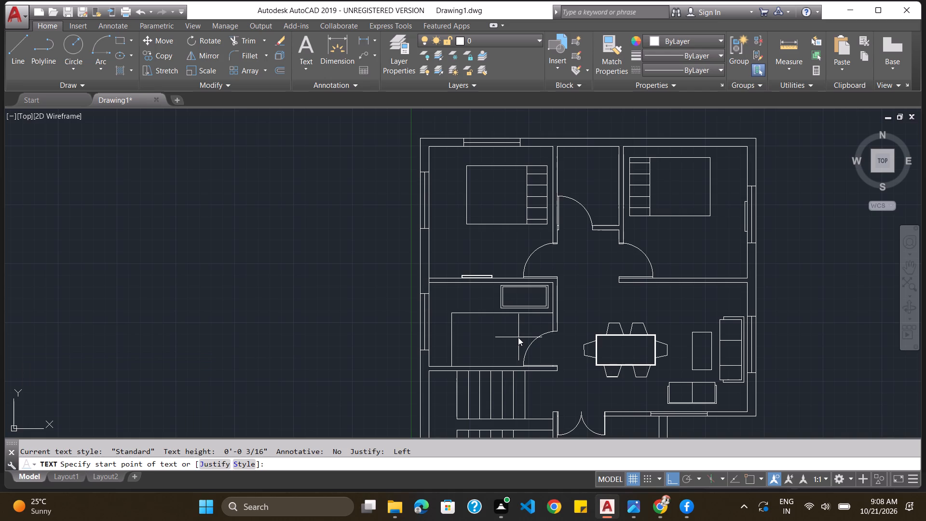
{"action": "left_click", "coordinate": [460, 326]}
{"action": "left_click", "coordinate": [460, 335]}
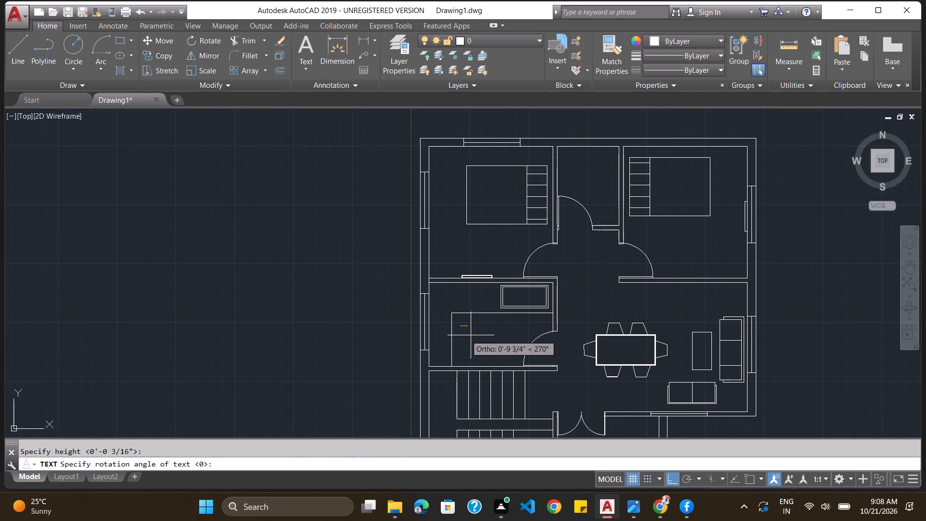
{"action": "key", "text": "0"}
{"action": "key", "text": "Return"}
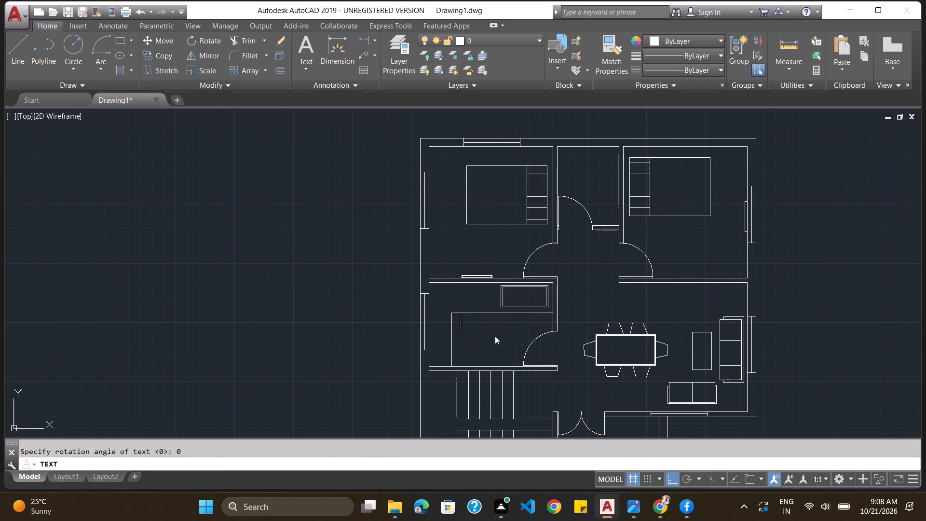
{"action": "type", "text": "KI"}
{"action": "type", "text": "TCHEN"}
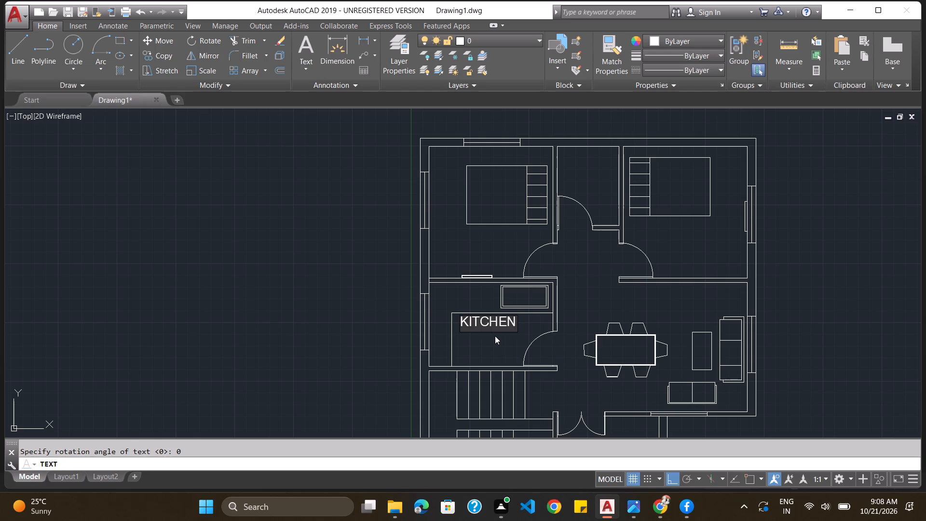
{"action": "key", "text": "Return"}
{"action": "key", "text": "Return"}
Move the KITCHEN label slightly down, away from the counter line above it.
{"action": "left_click", "coordinate": [500, 320]}
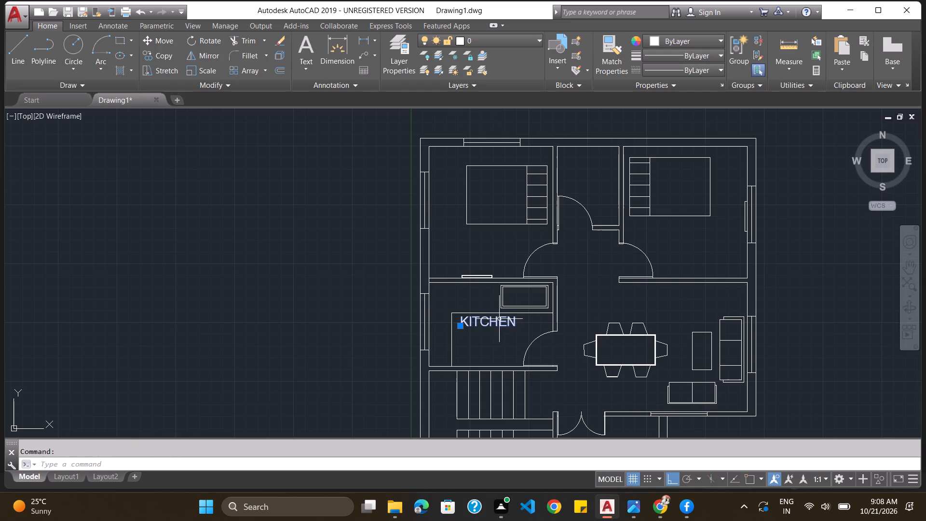
{"action": "left_click_drag", "start_coordinate": [498, 321], "coordinate": [498, 332]}
{"action": "left_click", "coordinate": [498, 332]}
Copy the KITCHEN label to just below the original and change the copy's text to STAIRS.
{"action": "key", "text": "ctrl+c"}
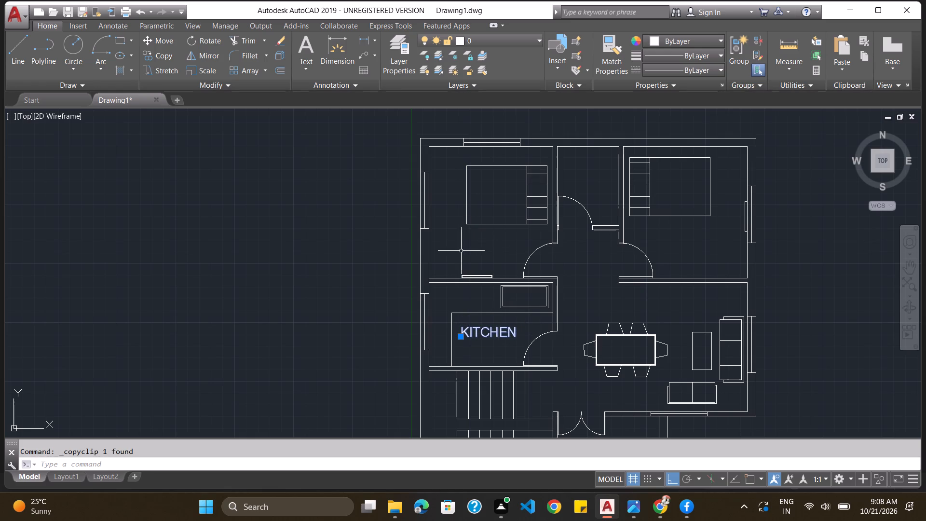
{"action": "key", "text": "ctrl+v"}
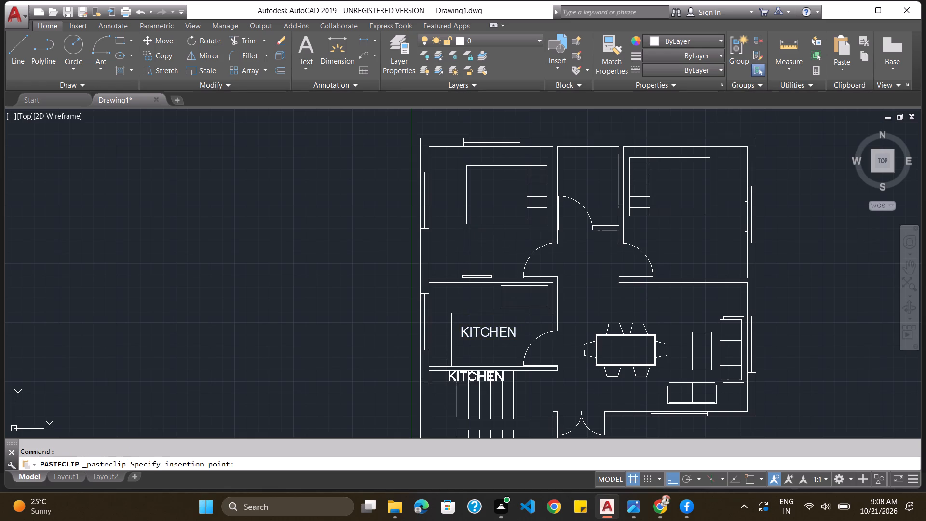
{"action": "scroll", "coordinate": [447, 384], "scroll_direction": "down", "scroll_amount": 2}
{"action": "scroll", "coordinate": [447, 384], "scroll_direction": "up", "scroll_amount": 4}
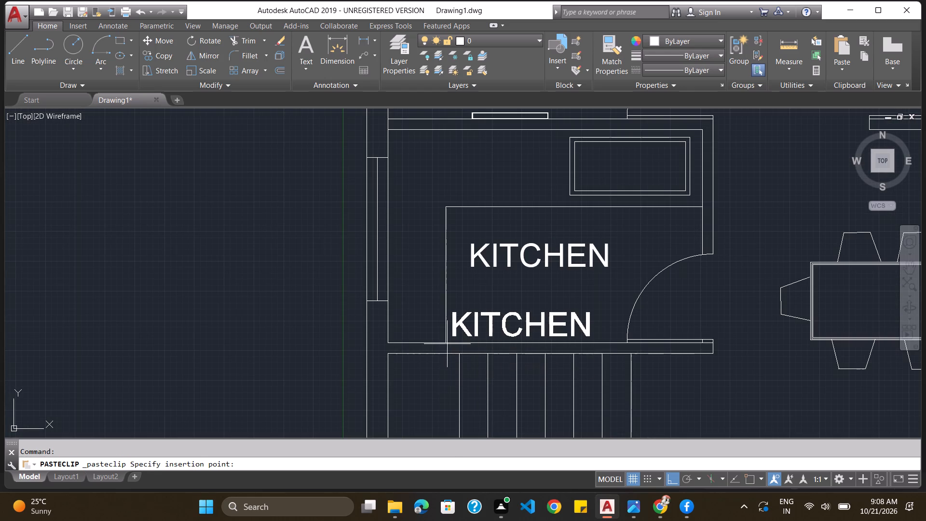
{"action": "left_click", "coordinate": [444, 335]}
{"action": "left_click", "coordinate": [473, 329]}
{"action": "double_click", "coordinate": [517, 311]}
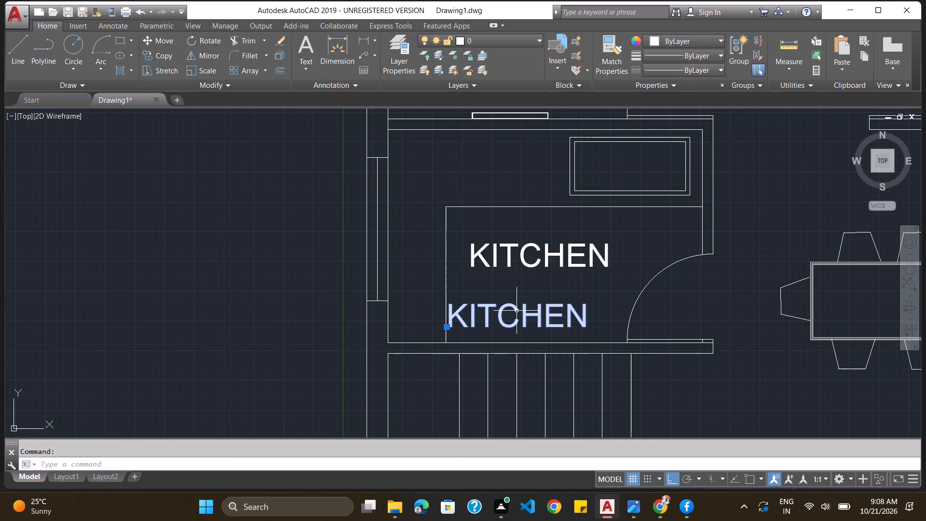
{"action": "key", "text": "d"}
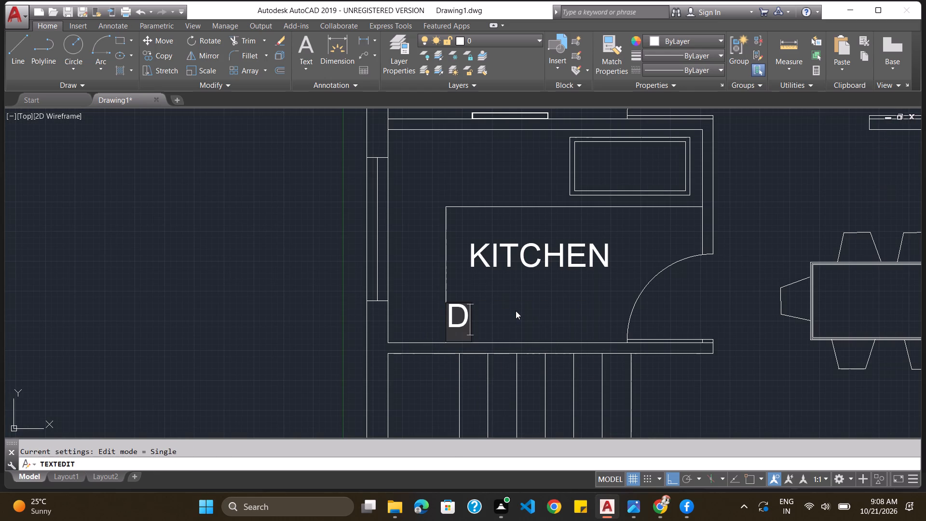
{"action": "key", "text": "BackSpace"}
{"action": "type", "text": "STAIRS"}
{"action": "key", "text": "Return"}
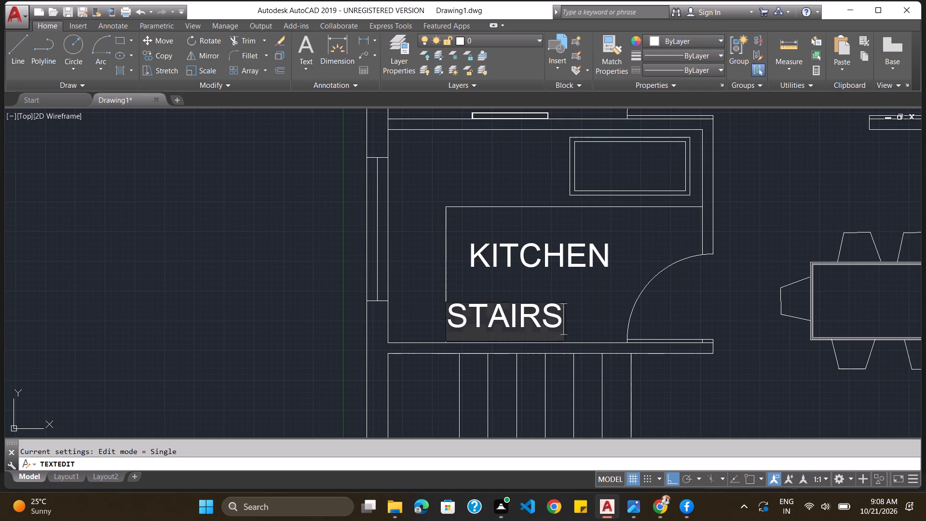
Rotate the STAIRS label 90° about its lower-left corner so it reads vertically.
{"action": "left_click", "coordinate": [491, 313]}
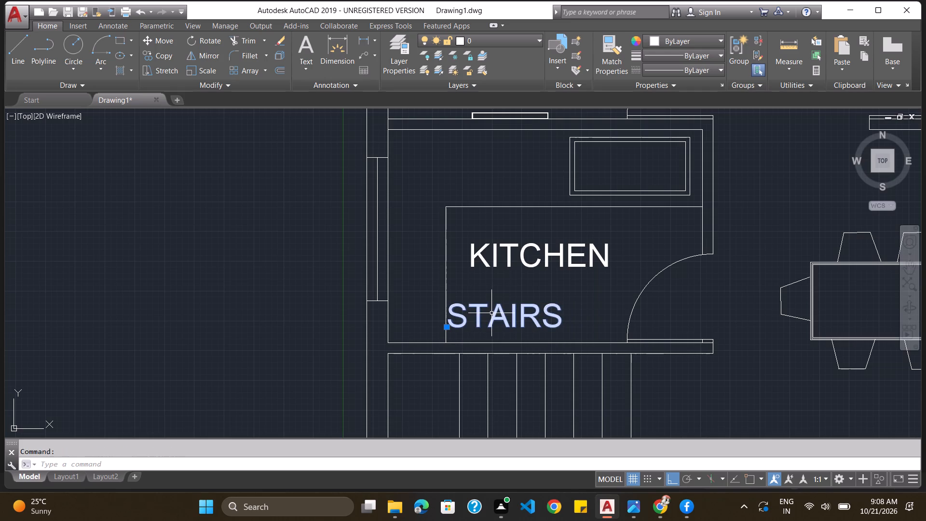
{"action": "type", "text": "RO"}
{"action": "key", "text": "Return"}
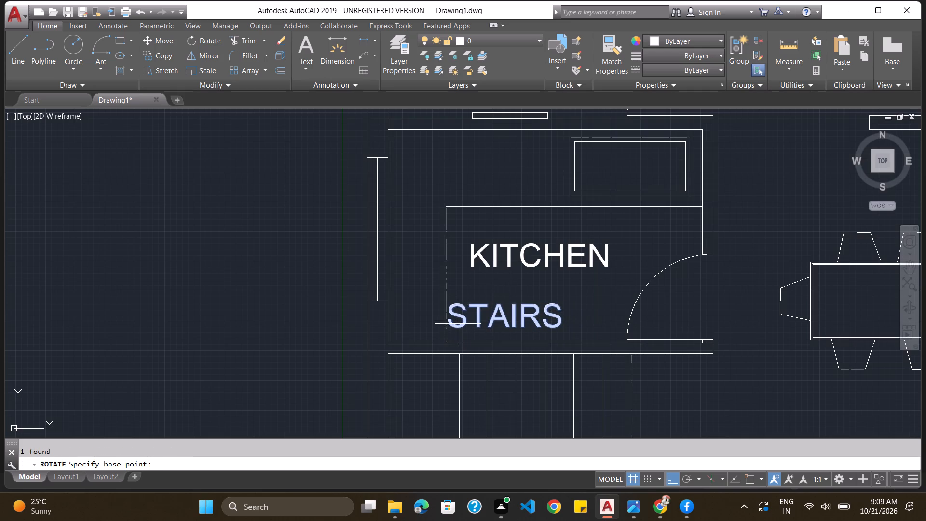
{"action": "left_click", "coordinate": [450, 323]}
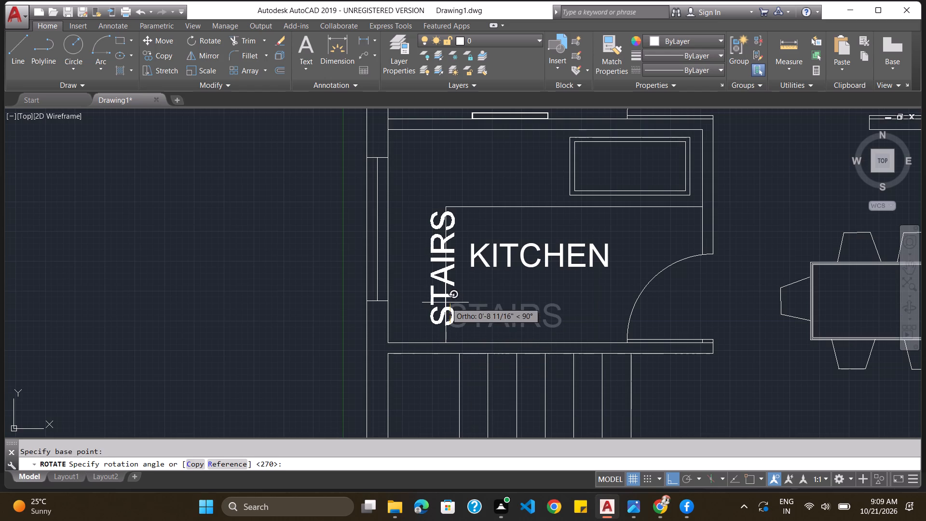
{"action": "left_click", "coordinate": [445, 302]}
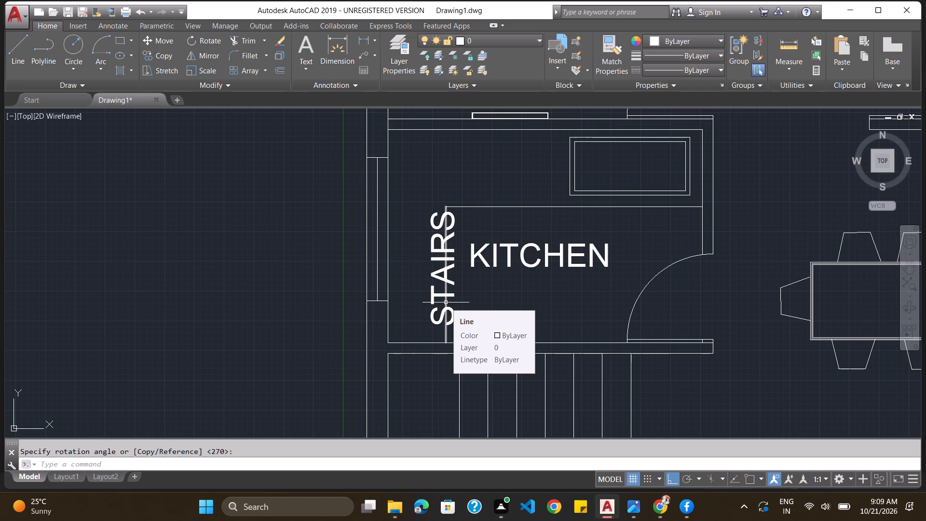
{"action": "key", "text": "Escape"}
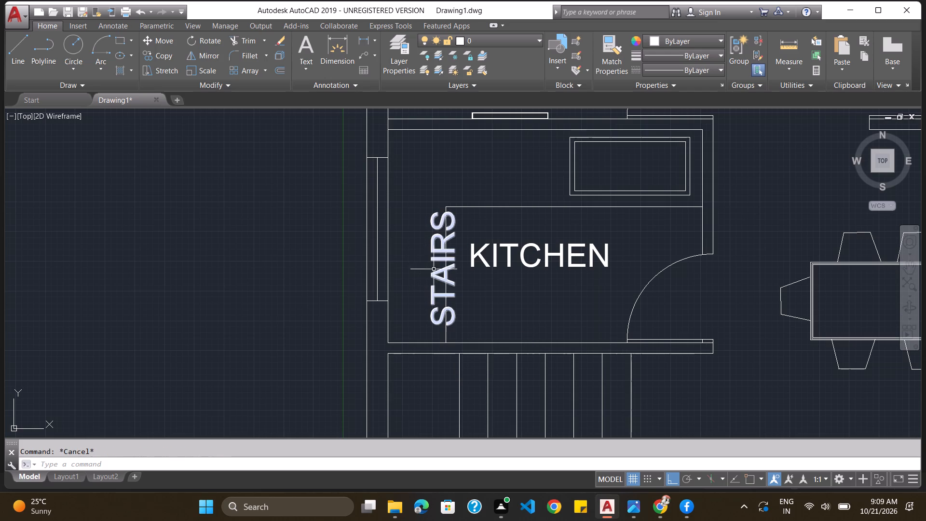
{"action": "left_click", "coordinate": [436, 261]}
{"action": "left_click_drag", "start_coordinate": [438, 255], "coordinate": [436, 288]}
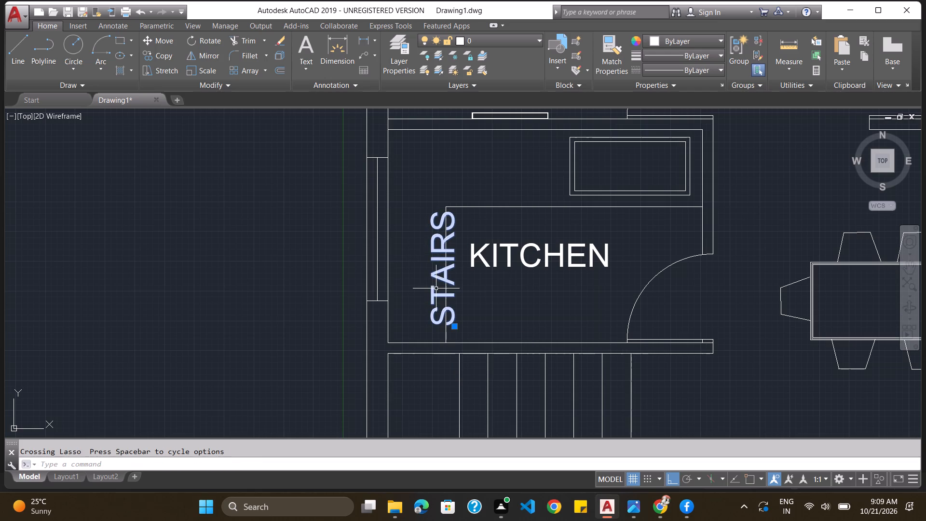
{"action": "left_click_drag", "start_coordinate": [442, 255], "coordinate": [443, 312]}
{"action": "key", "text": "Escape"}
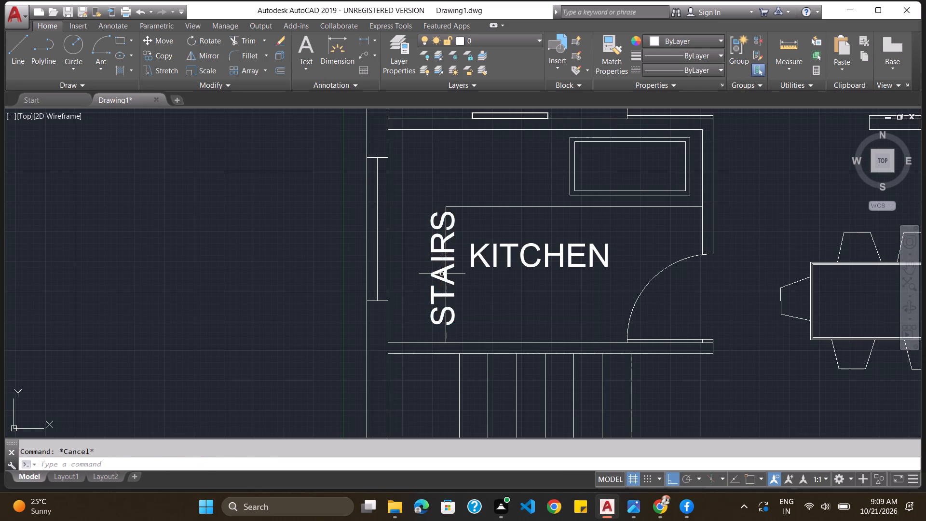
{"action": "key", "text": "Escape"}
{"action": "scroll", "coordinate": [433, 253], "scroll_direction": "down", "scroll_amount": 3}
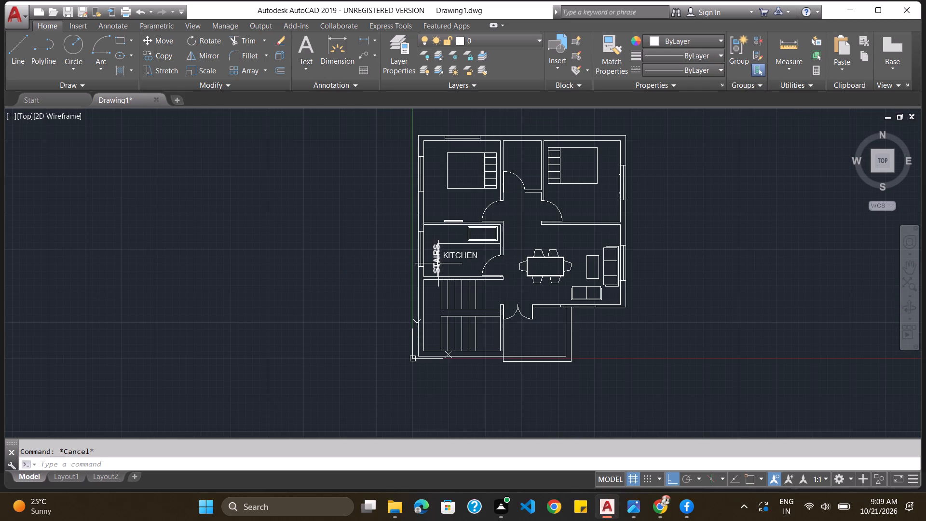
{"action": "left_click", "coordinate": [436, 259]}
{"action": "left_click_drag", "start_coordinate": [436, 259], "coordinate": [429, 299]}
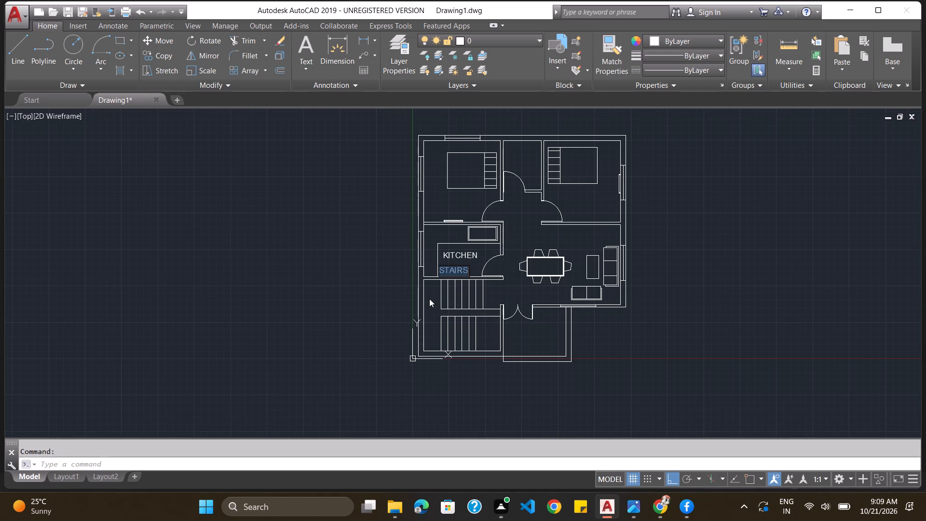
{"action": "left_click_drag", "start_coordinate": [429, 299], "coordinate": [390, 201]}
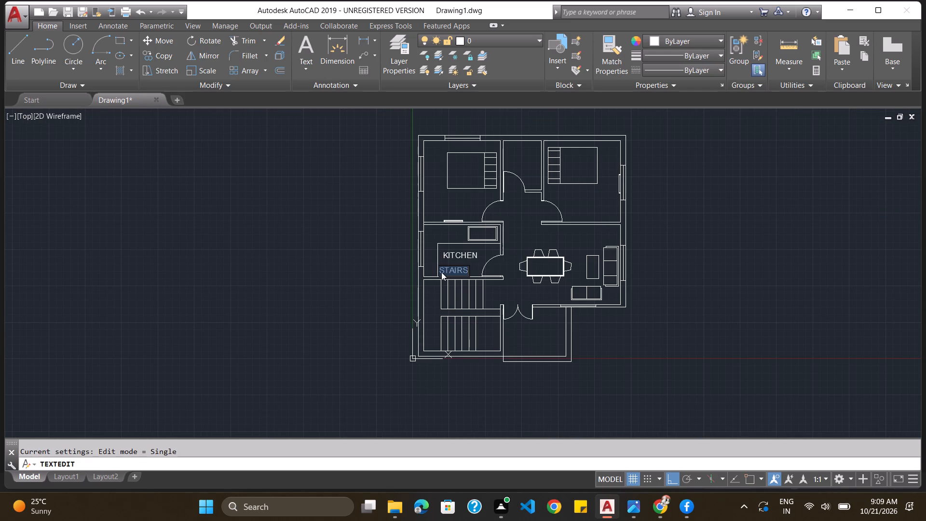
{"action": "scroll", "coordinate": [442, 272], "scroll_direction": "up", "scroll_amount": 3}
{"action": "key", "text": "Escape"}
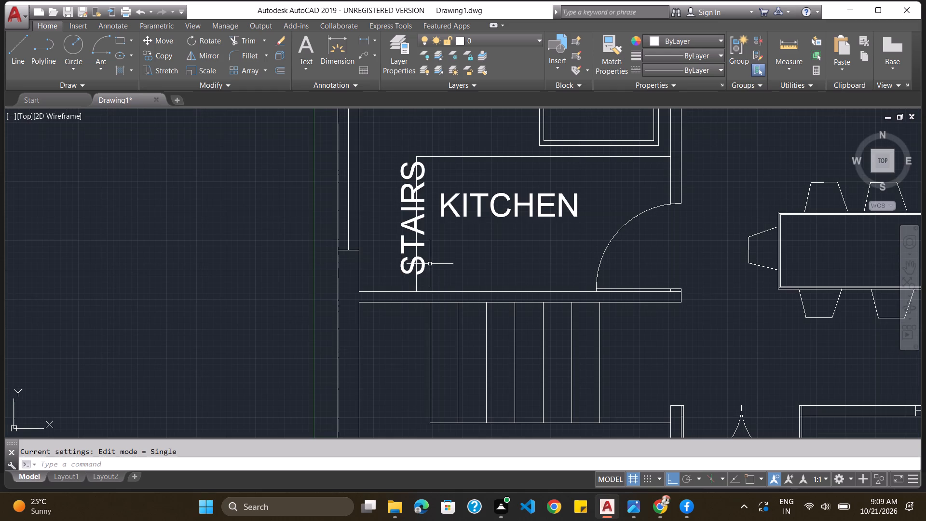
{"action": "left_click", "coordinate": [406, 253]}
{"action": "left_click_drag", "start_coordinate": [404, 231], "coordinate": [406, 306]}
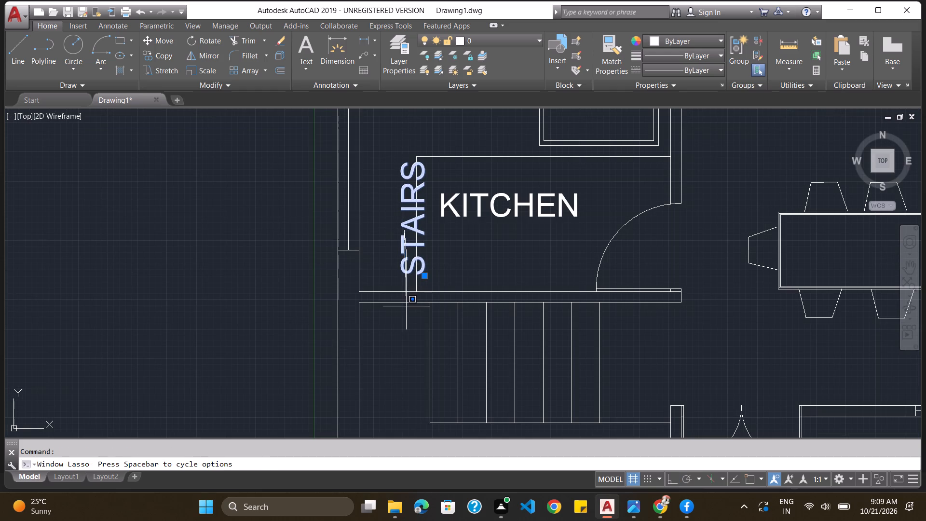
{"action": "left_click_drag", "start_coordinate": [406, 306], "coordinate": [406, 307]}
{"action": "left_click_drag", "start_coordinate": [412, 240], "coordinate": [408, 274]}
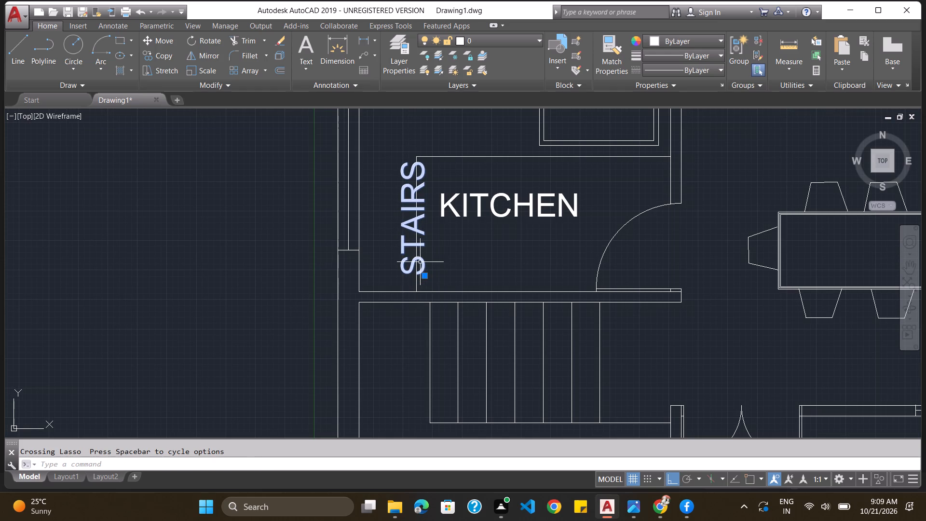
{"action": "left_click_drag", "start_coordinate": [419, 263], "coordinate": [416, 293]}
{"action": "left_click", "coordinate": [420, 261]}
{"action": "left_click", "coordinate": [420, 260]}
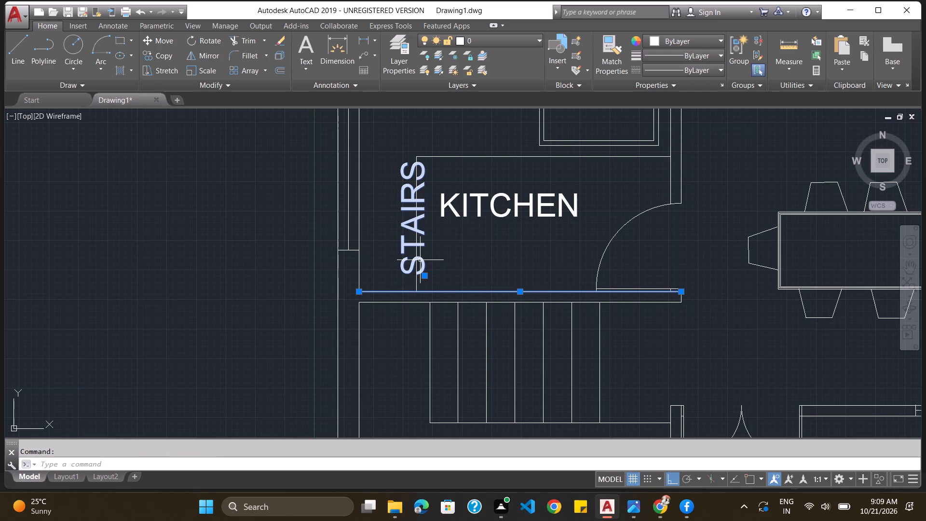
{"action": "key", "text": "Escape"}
Move the vertical STAIRS label out of the kitchen onto the stair landing beside the upper flight.
{"action": "left_click", "coordinate": [418, 216]}
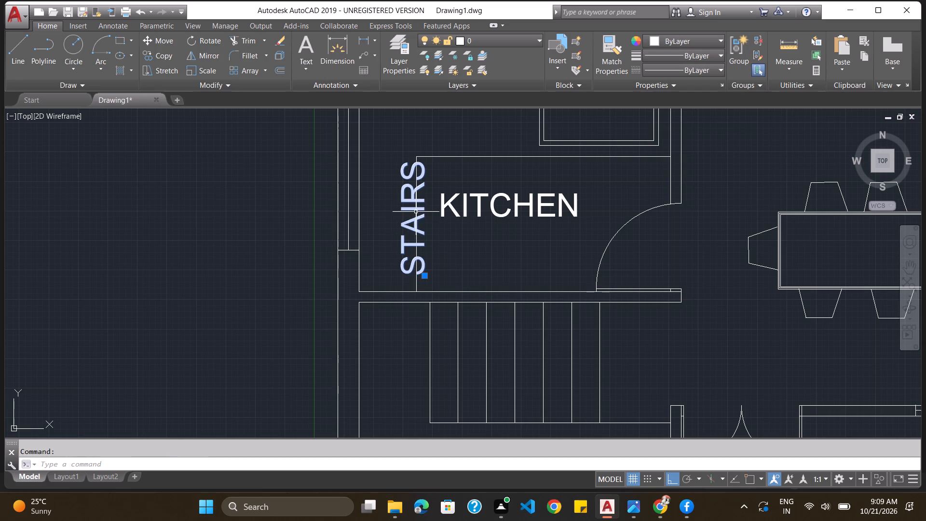
{"action": "left_click_drag", "start_coordinate": [415, 210], "coordinate": [388, 374]}
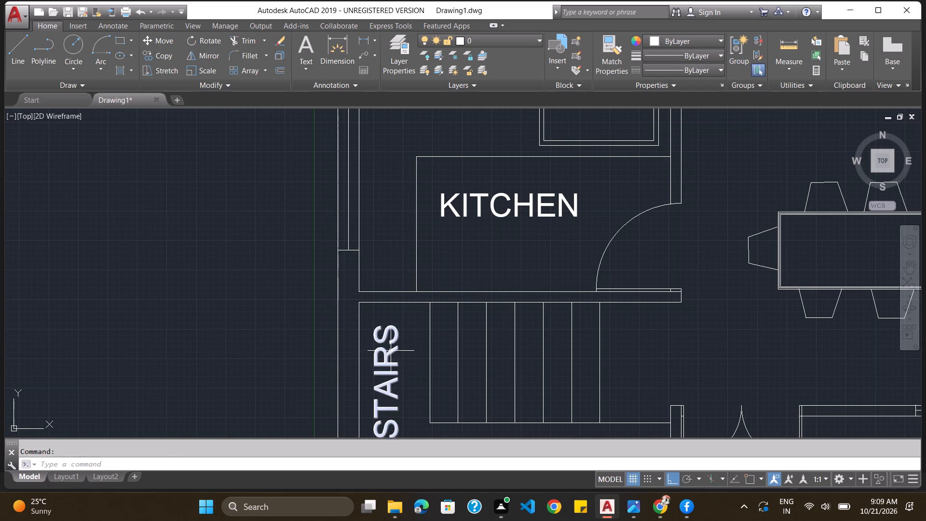
Move the STAIRS label further down the landing so it sits beside the gap between the two stair flights.
{"action": "scroll", "coordinate": [391, 350], "scroll_direction": "down", "scroll_amount": 4}
{"action": "scroll", "coordinate": [390, 374], "scroll_direction": "up", "scroll_amount": 3}
{"action": "scroll", "coordinate": [381, 408], "scroll_direction": "down", "scroll_amount": 1}
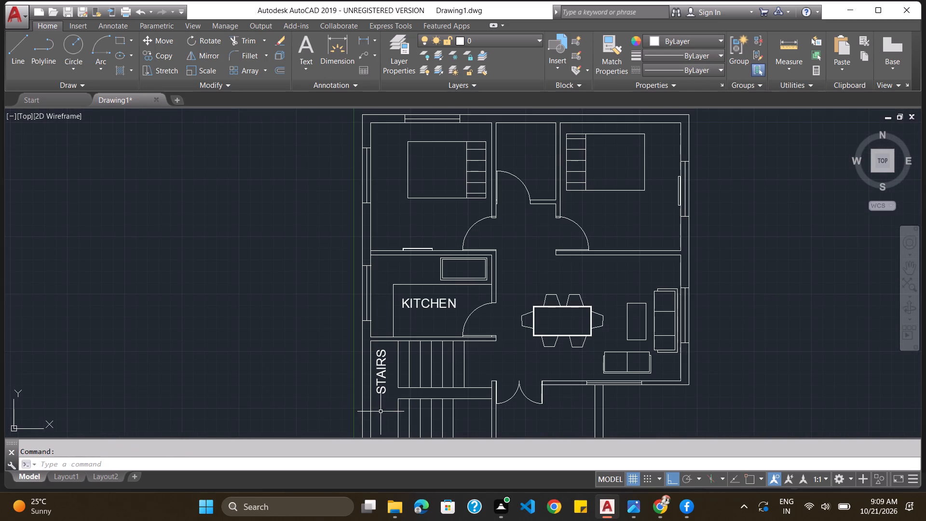
{"action": "scroll", "coordinate": [380, 413], "scroll_direction": "up", "scroll_amount": 2}
{"action": "left_click", "coordinate": [385, 328]}
{"action": "left_click", "coordinate": [385, 304]}
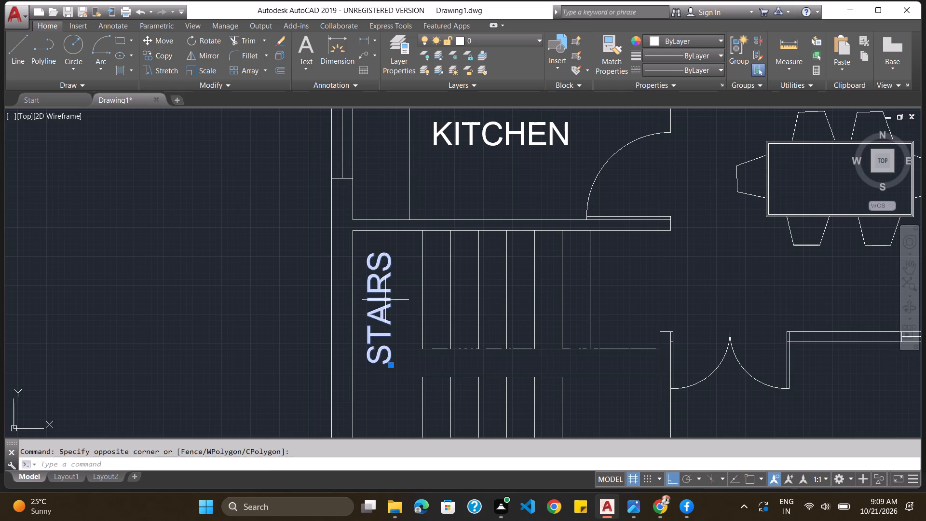
{"action": "left_click_drag", "start_coordinate": [385, 294], "coordinate": [386, 324]}
{"action": "left_click", "coordinate": [386, 324]}
{"action": "left_click", "coordinate": [383, 311]}
{"action": "left_click_drag", "start_coordinate": [383, 311], "coordinate": [383, 323]}
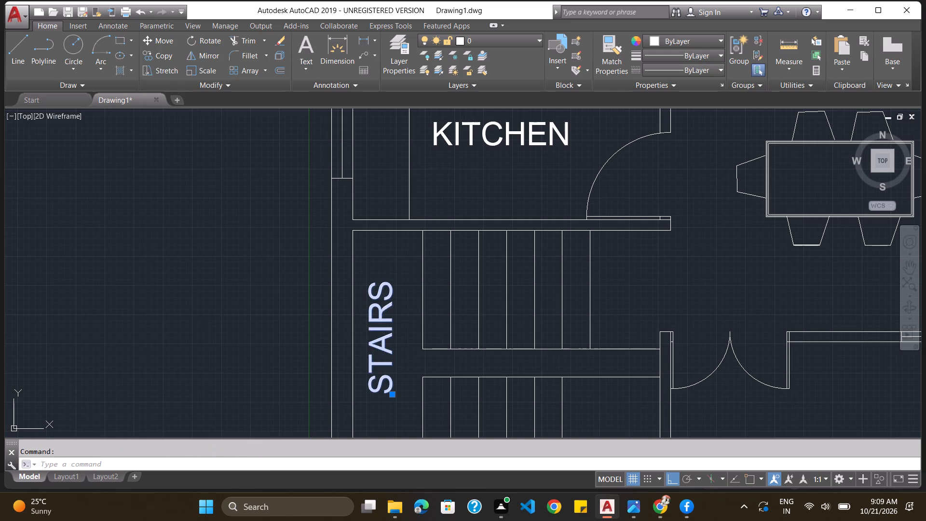
{"action": "left_click_drag", "start_coordinate": [383, 323], "coordinate": [384, 303]}
{"action": "key", "text": "Escape"}
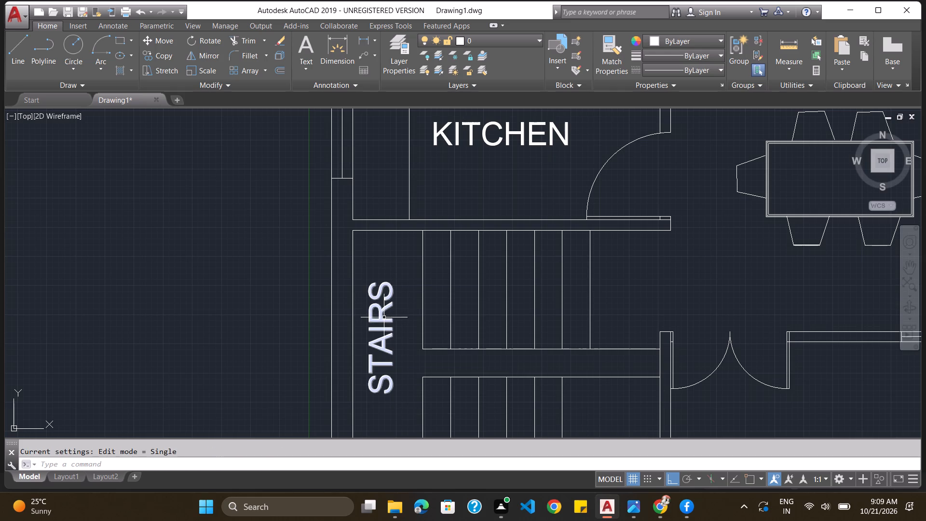
{"action": "left_click", "coordinate": [383, 320]}
{"action": "left_click_drag", "start_coordinate": [383, 320], "coordinate": [395, 348]}
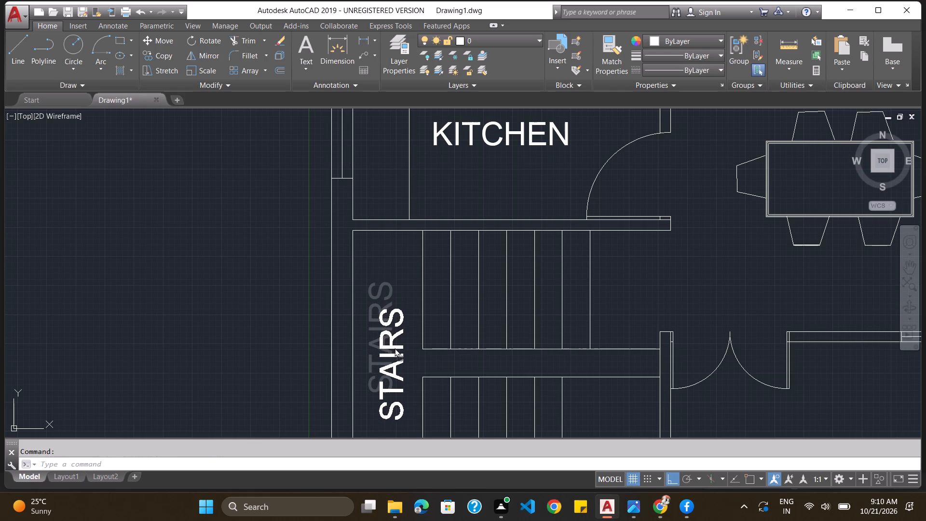
{"action": "left_click_drag", "start_coordinate": [395, 348], "coordinate": [396, 353]}
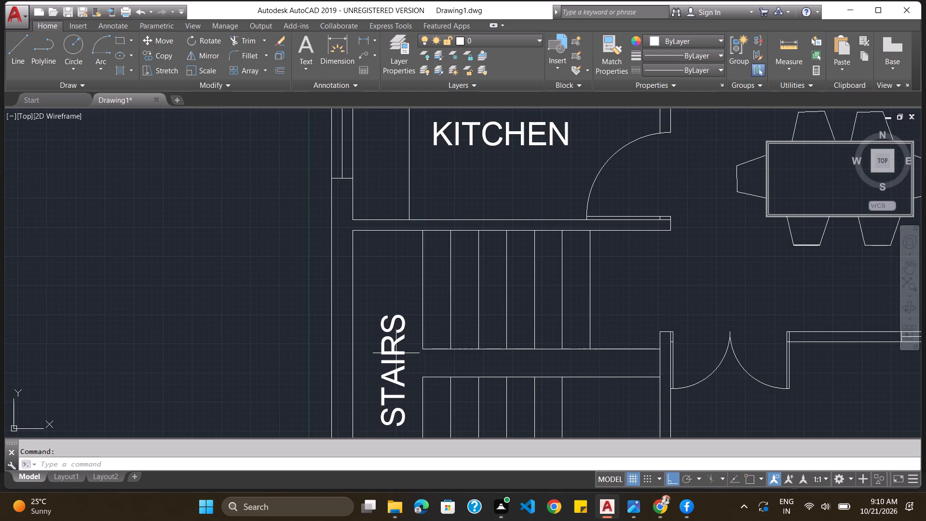
Nudge the STAIRS label slightly towards the outer wall, away from the ends of the stair treads.
{"action": "scroll", "coordinate": [516, 337], "scroll_direction": "down", "scroll_amount": 2}
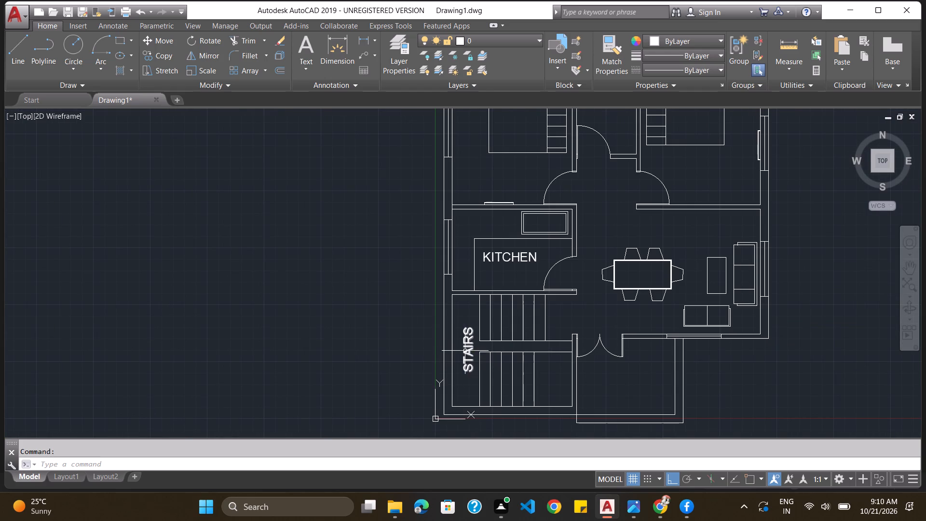
{"action": "left_click", "coordinate": [465, 351]}
{"action": "left_click_drag", "start_coordinate": [470, 350], "coordinate": [466, 351]}
{"action": "left_click_drag", "start_coordinate": [466, 351], "coordinate": [464, 348]}
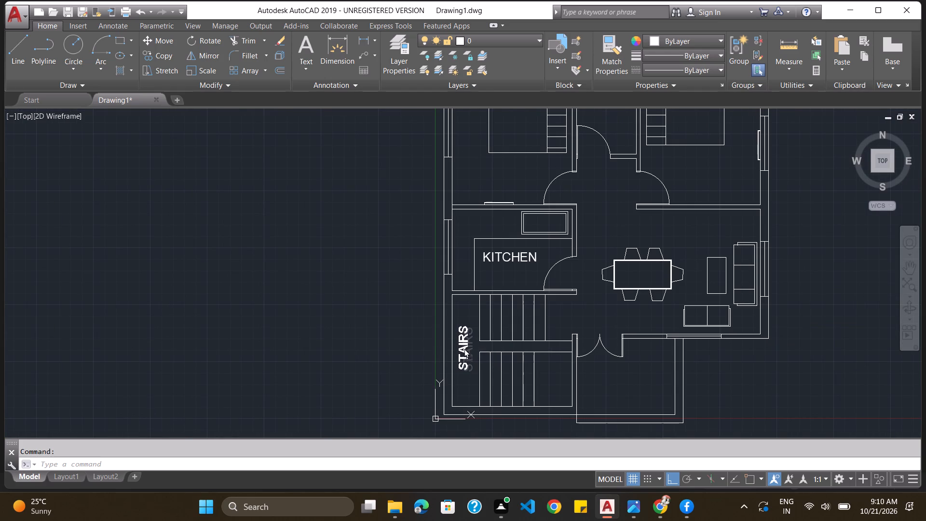
{"action": "left_click_drag", "start_coordinate": [464, 348], "coordinate": [463, 350]}
Add single-line text ROOM-2 at 0° rotation below the bed in the bedroom above the kitchen, slightly smaller than the KITCHEN label.
{"action": "scroll", "coordinate": [458, 238], "scroll_direction": "down", "scroll_amount": 3}
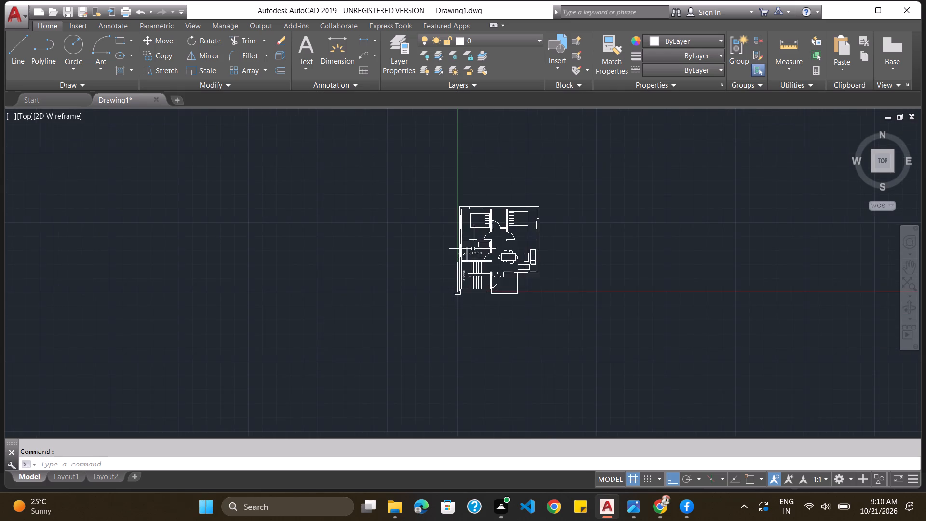
{"action": "scroll", "coordinate": [477, 221], "scroll_direction": "up", "scroll_amount": 4}
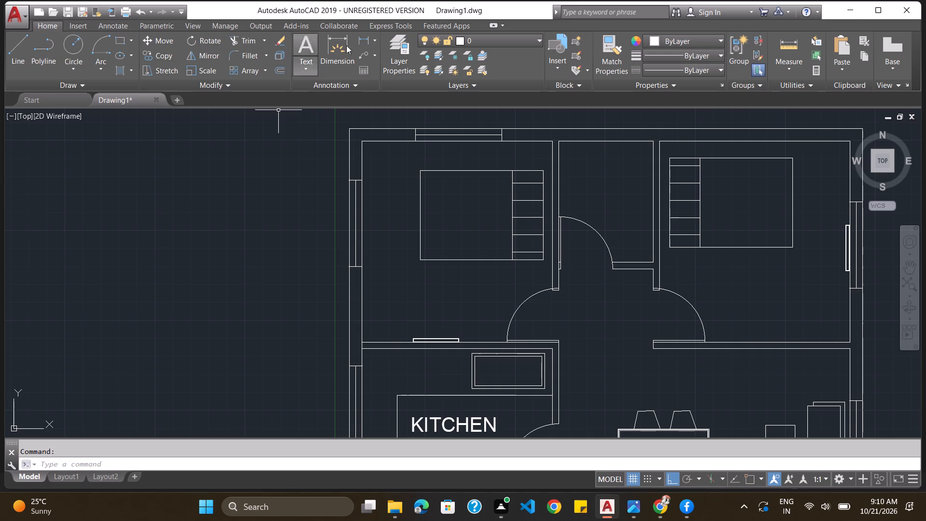
{"action": "left_click", "coordinate": [312, 62]}
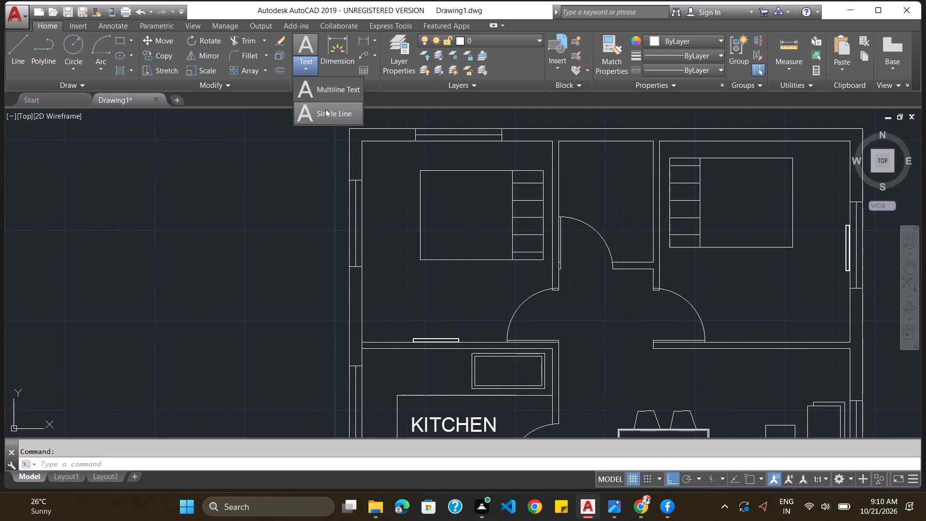
{"action": "left_click", "coordinate": [326, 112]}
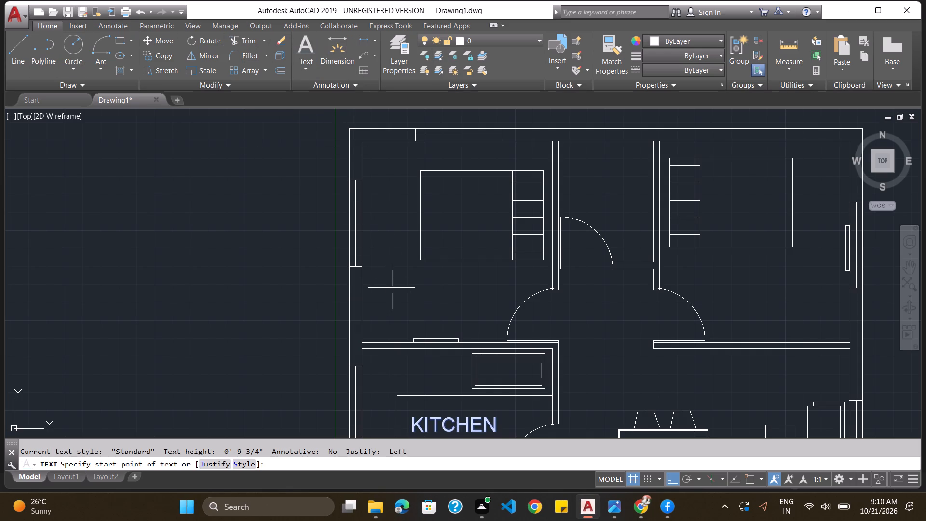
{"action": "left_click", "coordinate": [397, 286]}
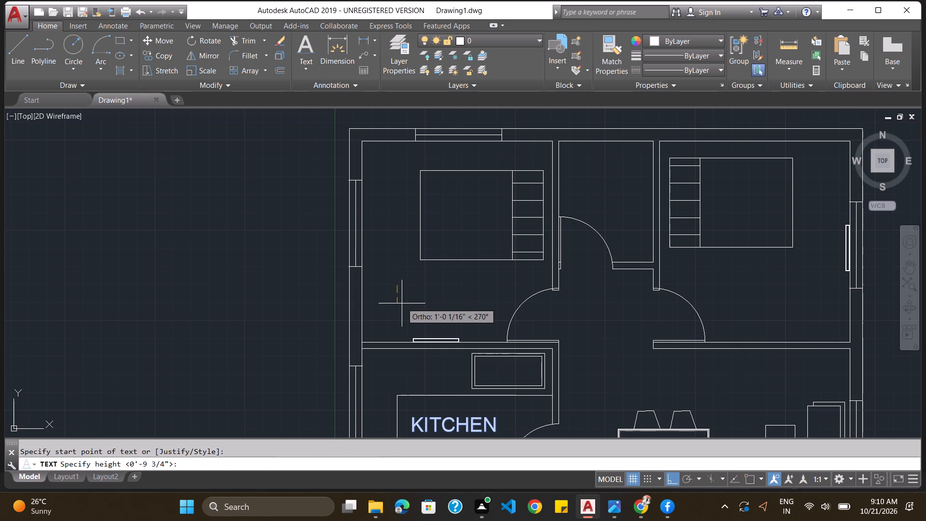
{"action": "left_click", "coordinate": [398, 297]}
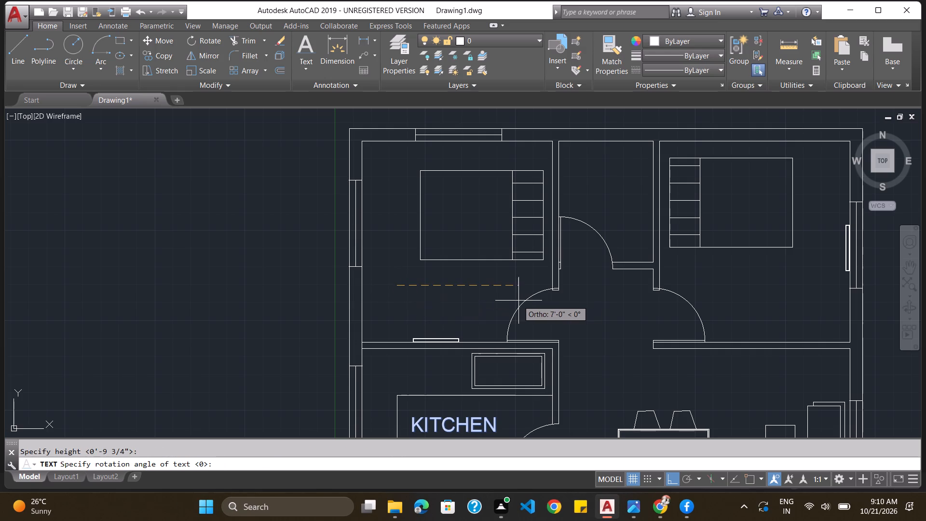
{"action": "key", "text": "0"}
{"action": "key", "text": "Return"}
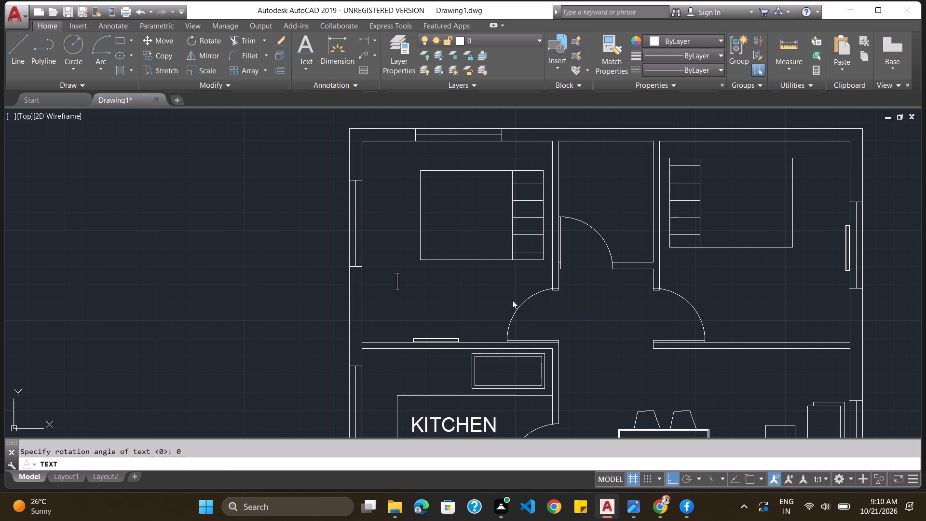
{"action": "type", "text": "ROOM"}
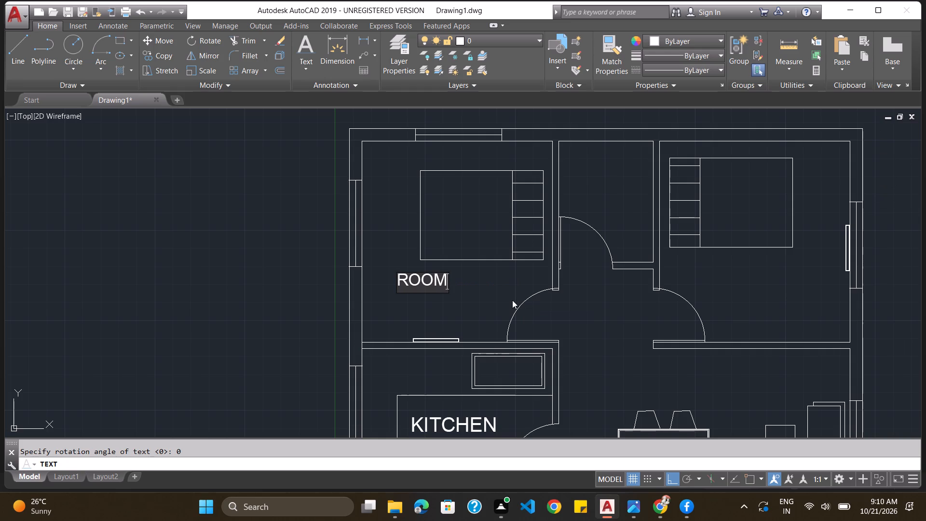
{"action": "key", "text": "minus"}
{"action": "key", "text": "2"}
{"action": "key", "text": "Return"}
{"action": "key", "text": "Return"}
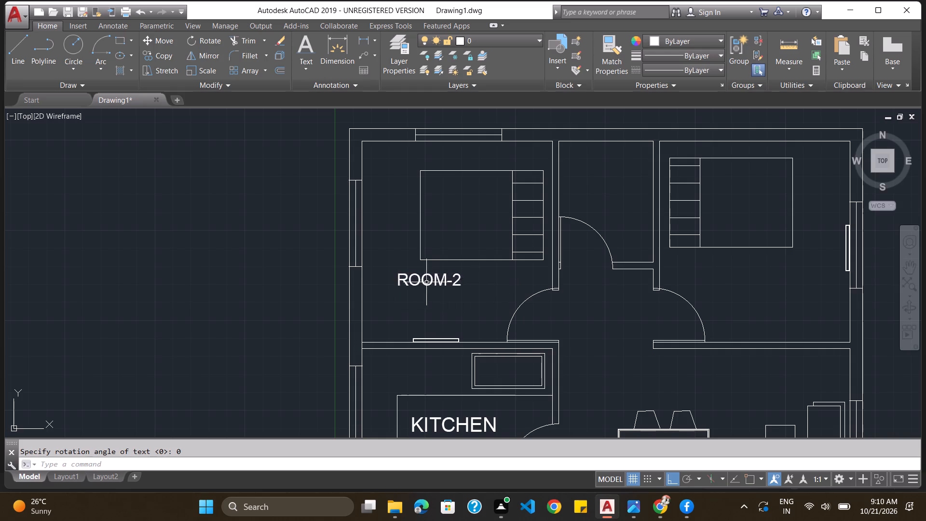
Shift the ROOM-2 label slightly to the right so it sits beneath the bed.
{"action": "left_click", "coordinate": [424, 283]}
{"action": "left_click_drag", "start_coordinate": [422, 281], "coordinate": [451, 283]}
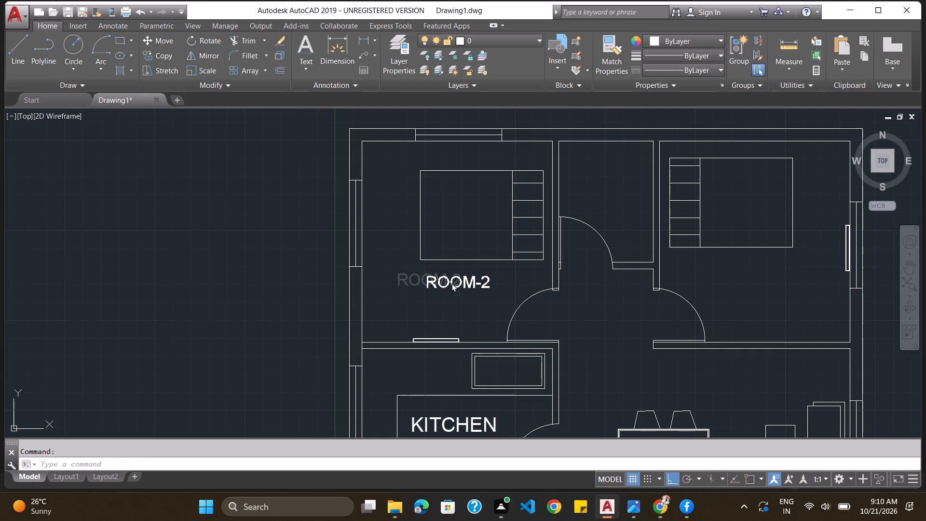
{"action": "left_click_drag", "start_coordinate": [451, 283], "coordinate": [442, 283]}
Copy the ROOM-2 label into the upper-right bedroom, placing the copy below that room's bed.
{"action": "left_click", "coordinate": [444, 283]}
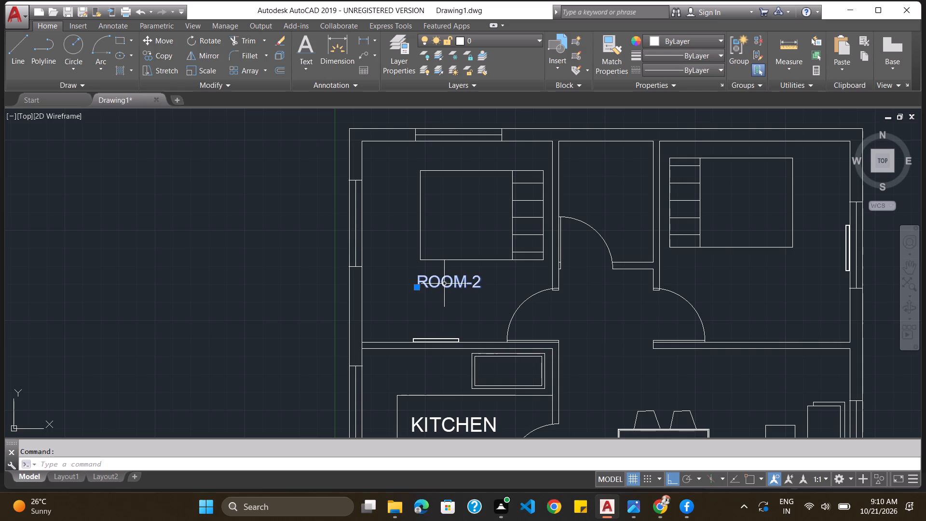
{"action": "key", "text": "ctrl+c"}
{"action": "key", "text": "ctrl+v"}
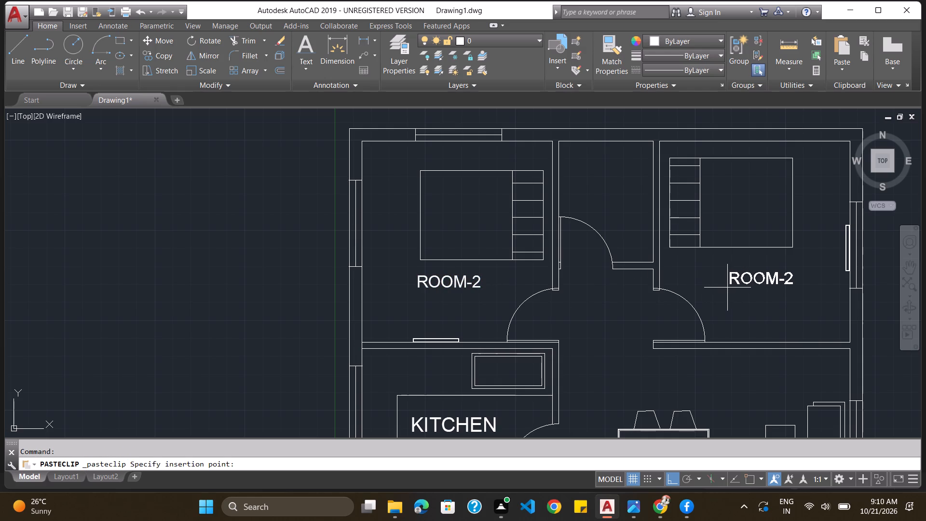
{"action": "left_click", "coordinate": [727, 288]}
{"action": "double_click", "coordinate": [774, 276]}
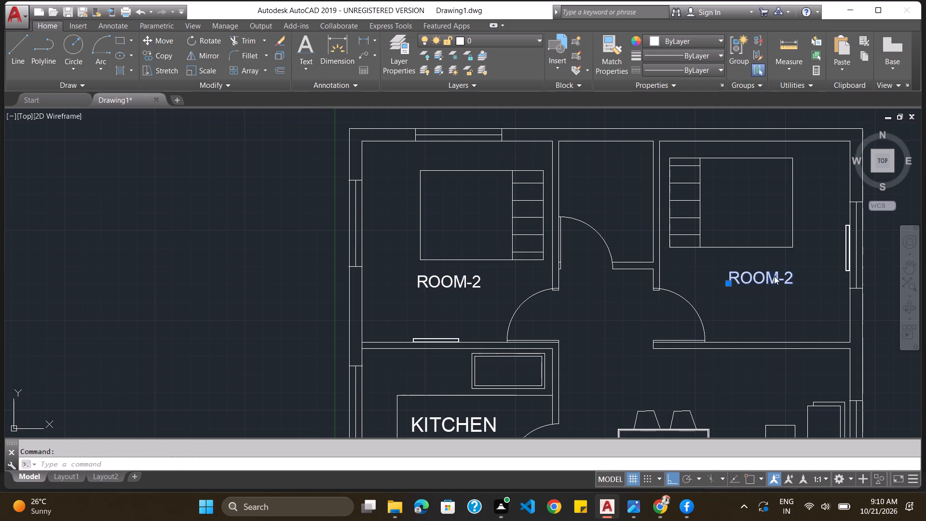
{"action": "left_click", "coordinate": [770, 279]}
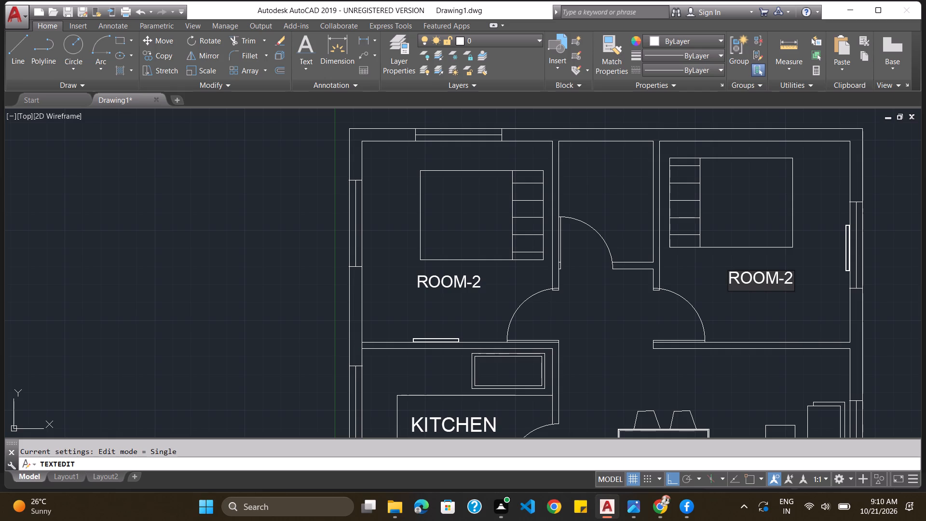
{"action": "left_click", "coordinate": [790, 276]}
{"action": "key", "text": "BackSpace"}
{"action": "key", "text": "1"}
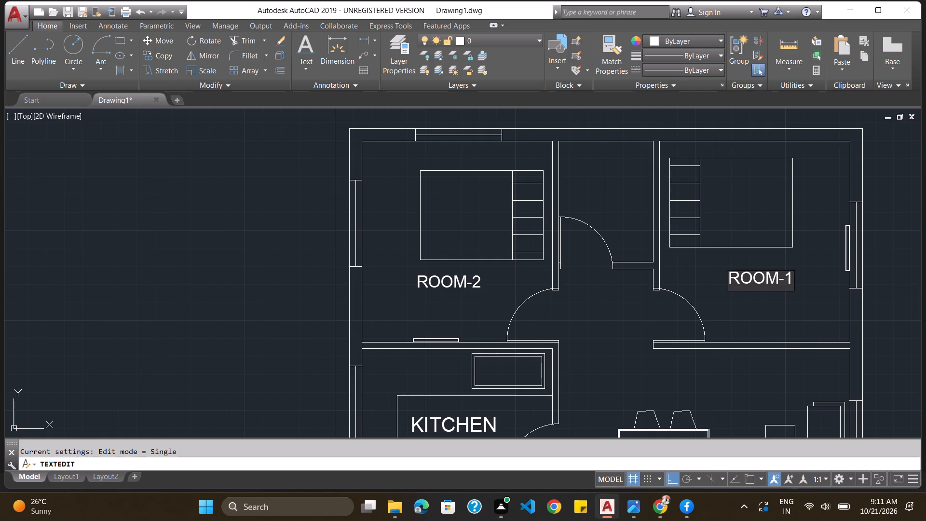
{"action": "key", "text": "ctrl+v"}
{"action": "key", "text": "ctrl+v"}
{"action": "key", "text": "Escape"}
Change the text of the copied ROOM-2 label in the upper-right bedroom to ROOM-1.
{"action": "left_click", "coordinate": [788, 280]}
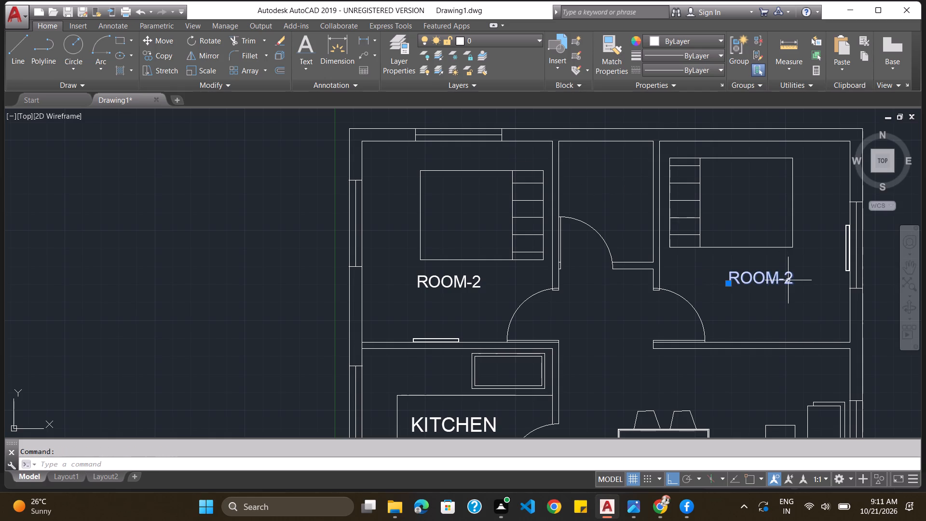
{"action": "left_click", "coordinate": [788, 280]}
{"action": "left_click", "coordinate": [788, 279]}
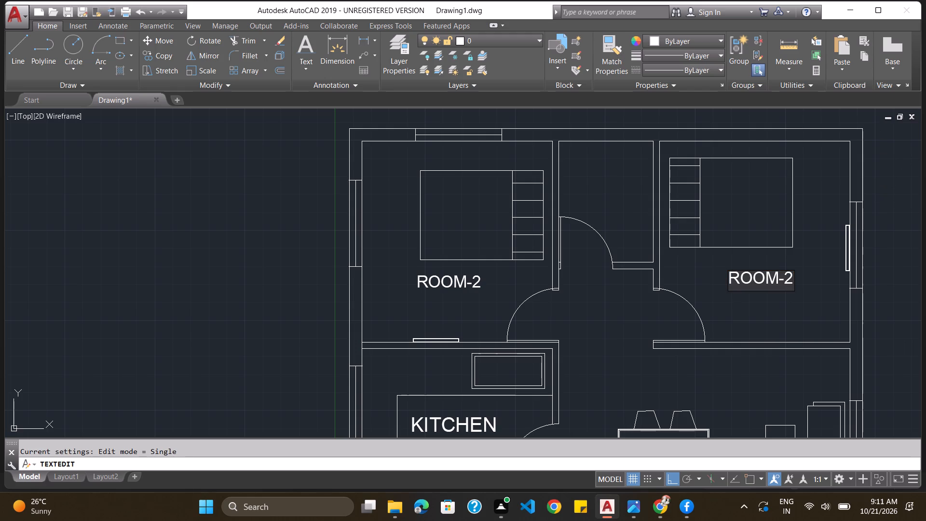
{"action": "left_click", "coordinate": [792, 278]}
{"action": "key", "text": "BackSpace"}
{"action": "key", "text": "1"}
{"action": "key", "text": "Return"}
Paste a copy of the ROOM-2 label into the small room between the two bedrooms and change its text to TOILET.
{"action": "key", "text": "ctrl+v"}
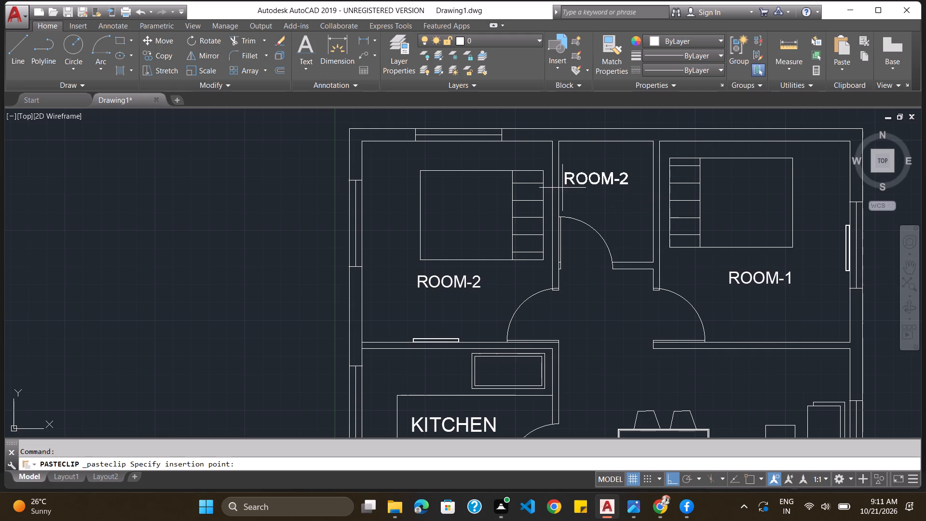
{"action": "left_click", "coordinate": [572, 182]}
{"action": "double_click", "coordinate": [584, 177]}
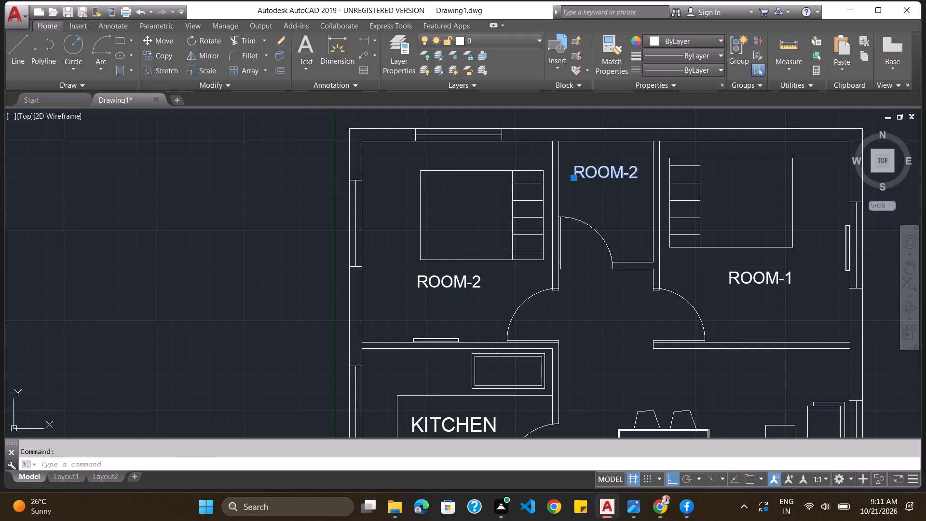
{"action": "left_click", "coordinate": [584, 179]}
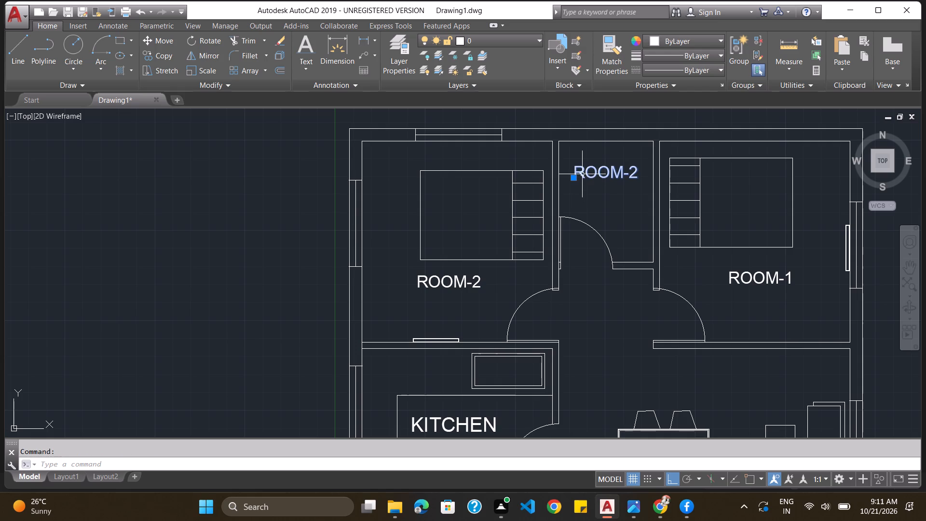
{"action": "left_click", "coordinate": [582, 175]}
{"action": "double_click", "coordinate": [584, 177]}
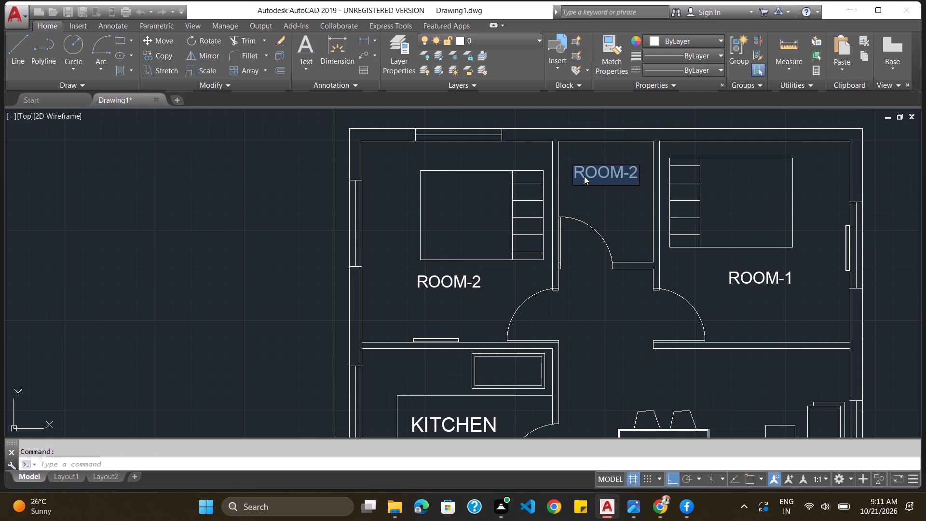
{"action": "type", "text": "TOILET"}
{"action": "key", "text": "Return"}
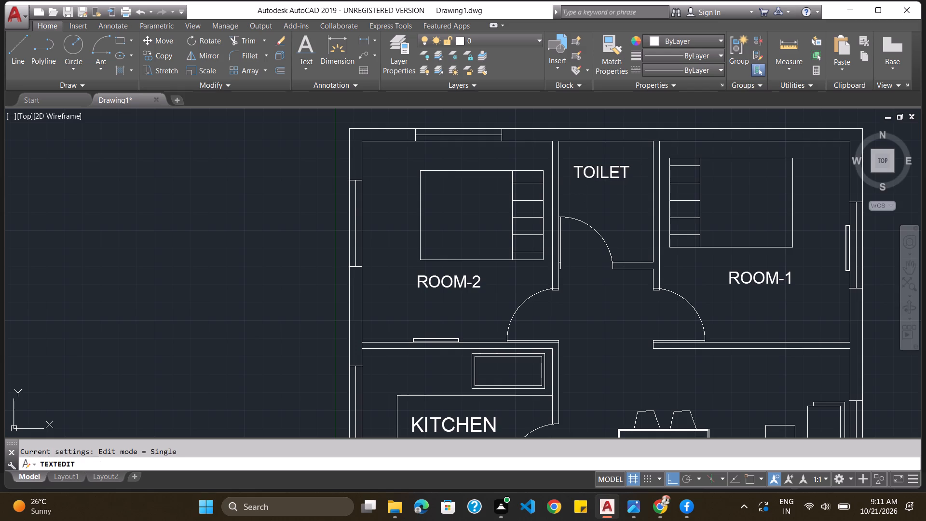
Paste a copy of the ROOM-2 label into the porch area outside the double entrance door.
{"action": "scroll", "coordinate": [582, 177], "scroll_direction": "down", "scroll_amount": 3}
{"action": "scroll", "coordinate": [600, 259], "scroll_direction": "up", "scroll_amount": 2}
{"action": "scroll", "coordinate": [599, 259], "scroll_direction": "down", "scroll_amount": 3}
{"action": "scroll", "coordinate": [599, 305], "scroll_direction": "up", "scroll_amount": 4}
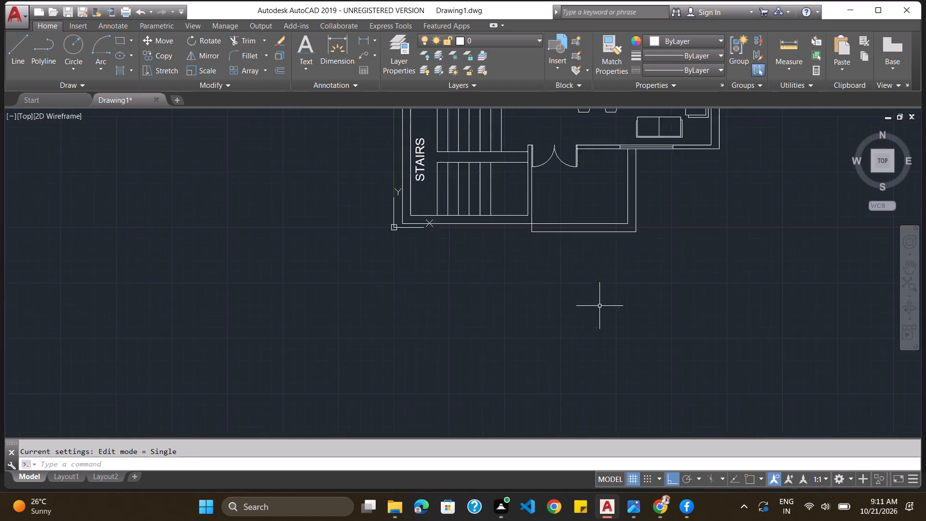
{"action": "scroll", "coordinate": [588, 255], "scroll_direction": "down", "scroll_amount": 3}
{"action": "scroll", "coordinate": [586, 190], "scroll_direction": "up", "scroll_amount": 3}
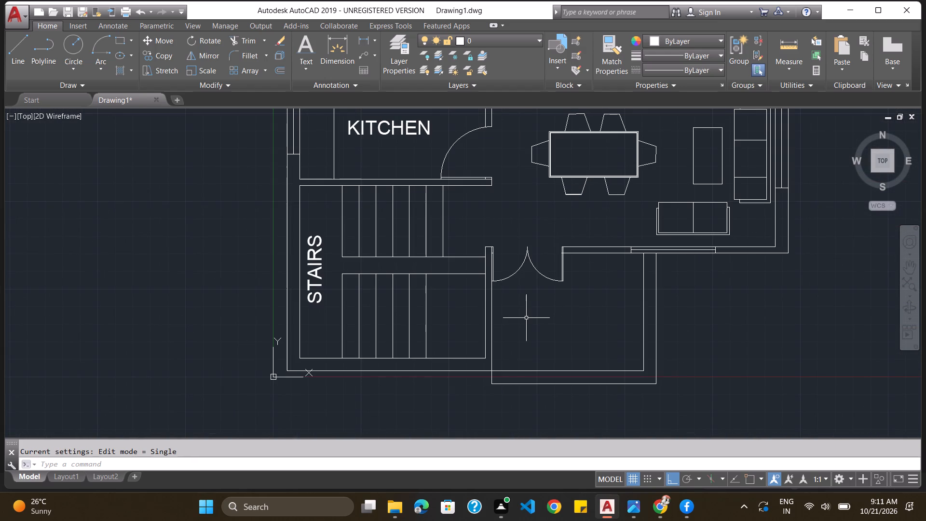
{"action": "key", "text": "ctrl+v"}
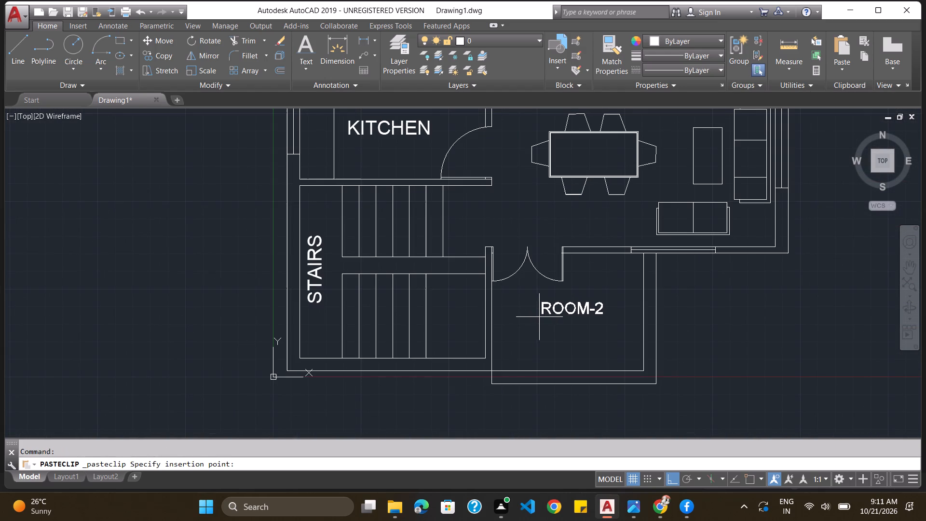
{"action": "left_click", "coordinate": [540, 317]}
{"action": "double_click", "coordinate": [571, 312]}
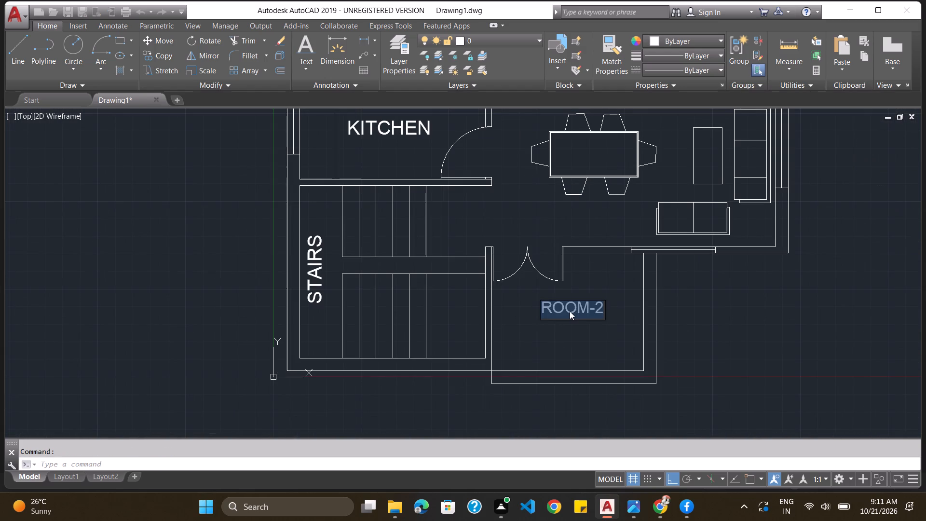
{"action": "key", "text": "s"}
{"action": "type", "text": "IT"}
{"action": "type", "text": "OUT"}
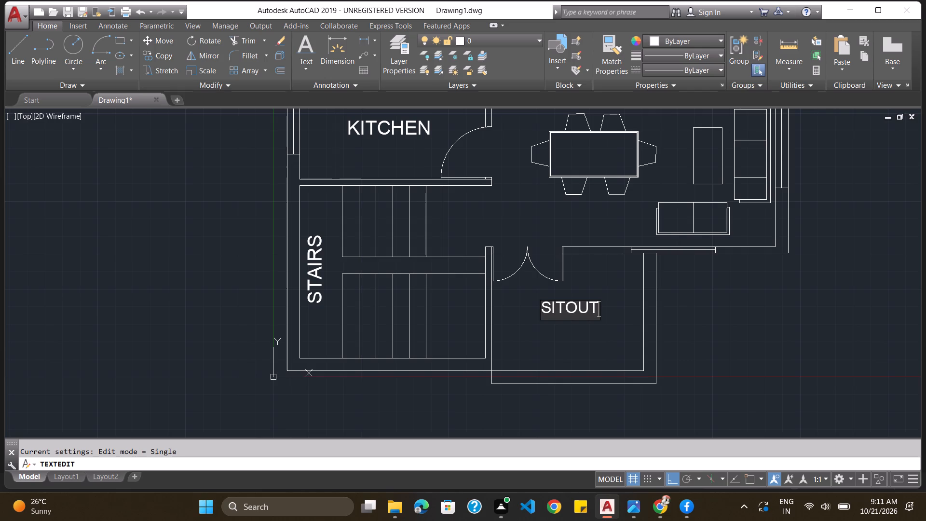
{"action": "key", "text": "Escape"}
Change the text of the copied ROOM-2 label in the porch area to SITOUT.
{"action": "triple_click", "coordinate": [569, 306]}
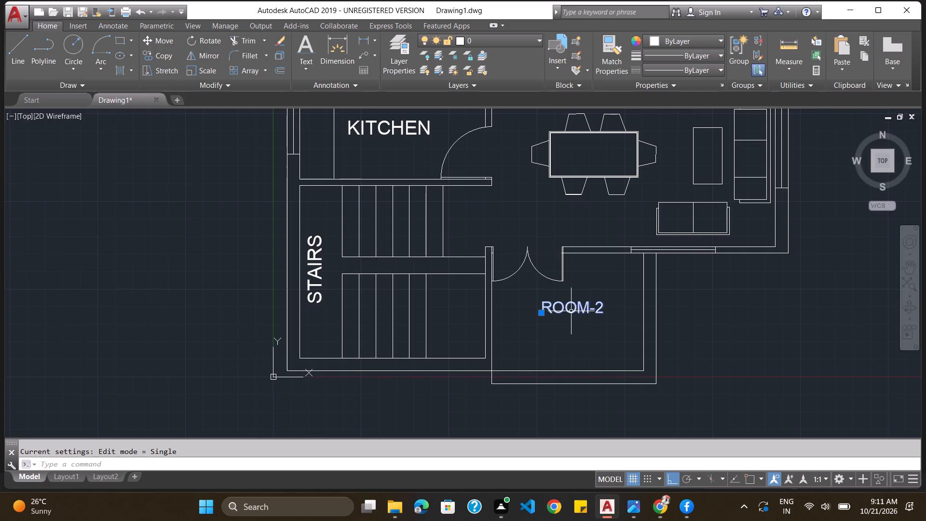
{"action": "type", "text": "SITOUT"}
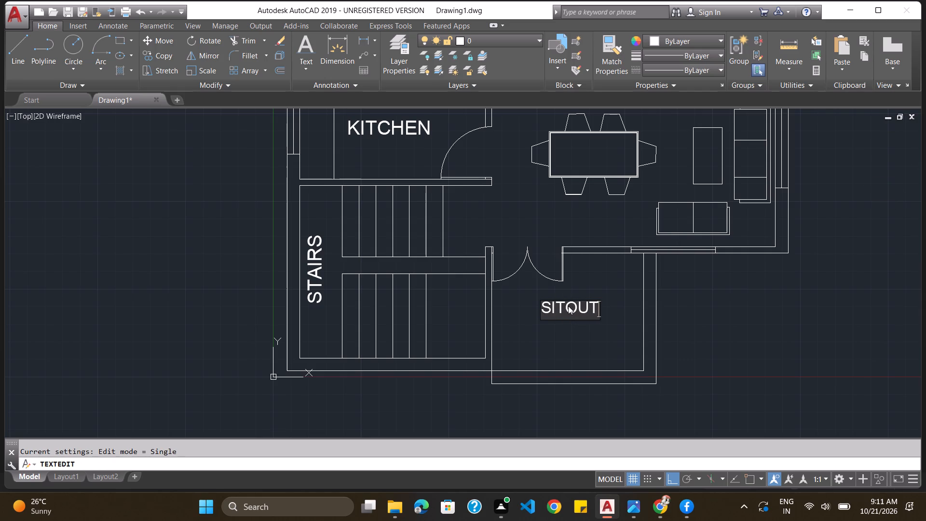
{"action": "key", "text": "Return"}
Paste a copy of the ROOM-2 label above the dining table and change its text to LIVING + DINING.
{"action": "scroll", "coordinate": [561, 284], "scroll_direction": "down", "scroll_amount": 2}
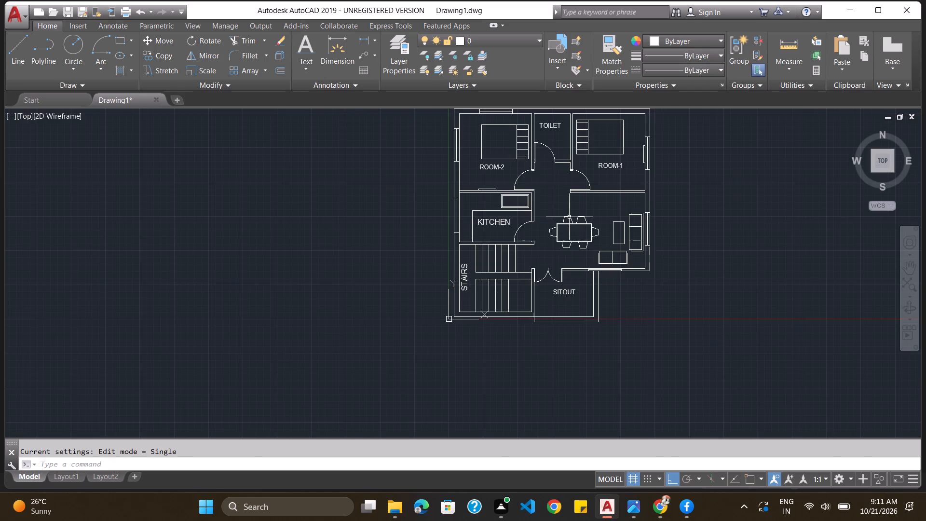
{"action": "scroll", "coordinate": [569, 208], "scroll_direction": "up", "scroll_amount": 3}
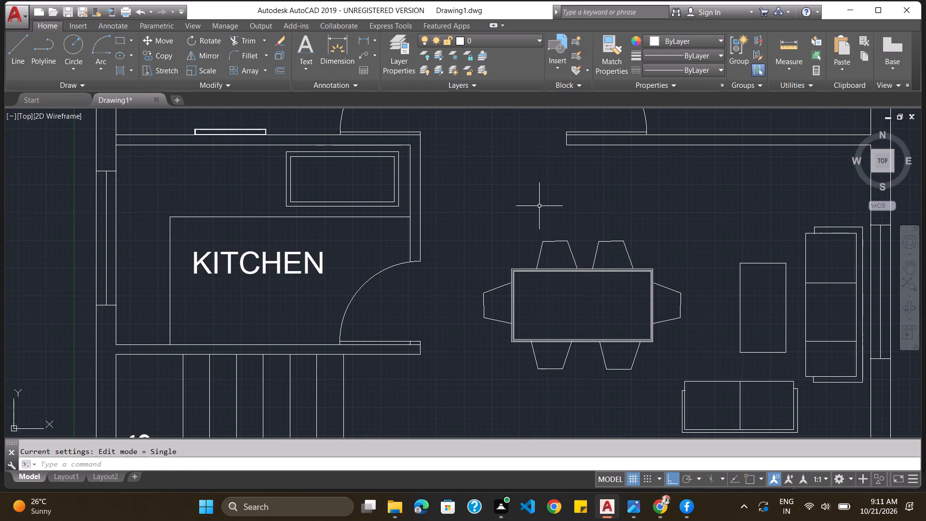
{"action": "key", "text": "ctrl+v"}
{"action": "left_click", "coordinate": [529, 199]}
{"action": "double_click", "coordinate": [549, 188]}
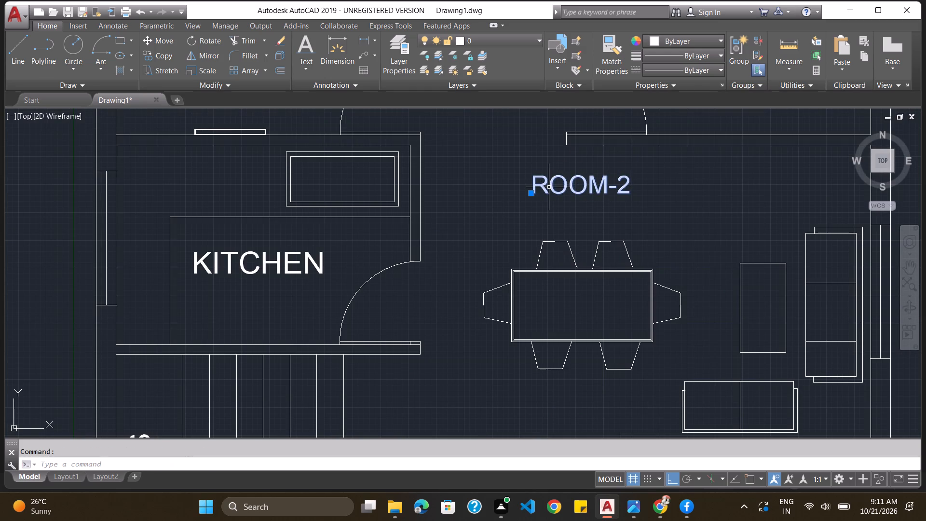
{"action": "double_click", "coordinate": [549, 187]}
{"action": "type", "text": "LIVING"}
{"action": "key", "text": "space"}
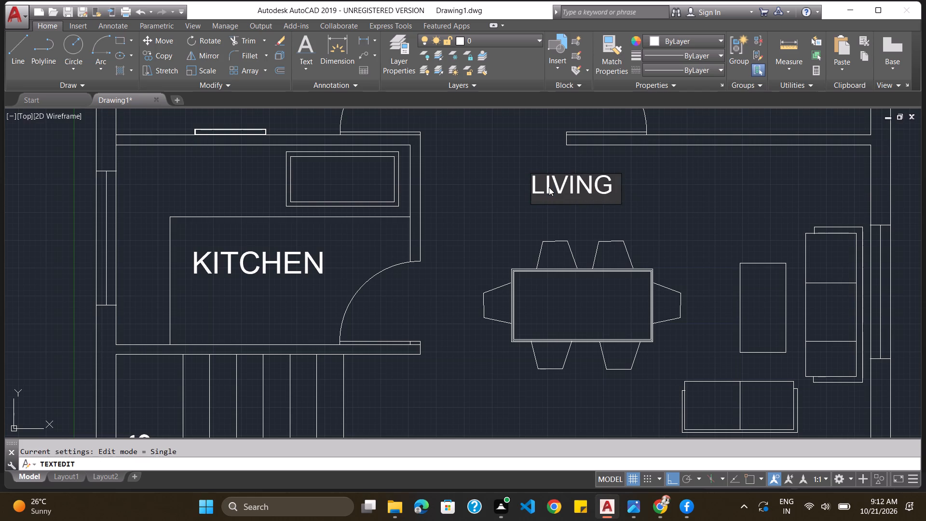
{"action": "key", "text": "shift+plus"}
{"action": "key", "text": "space"}
{"action": "type", "text": "DIN"}
{"action": "type", "text": "ING"}
{"action": "key", "text": "Return"}
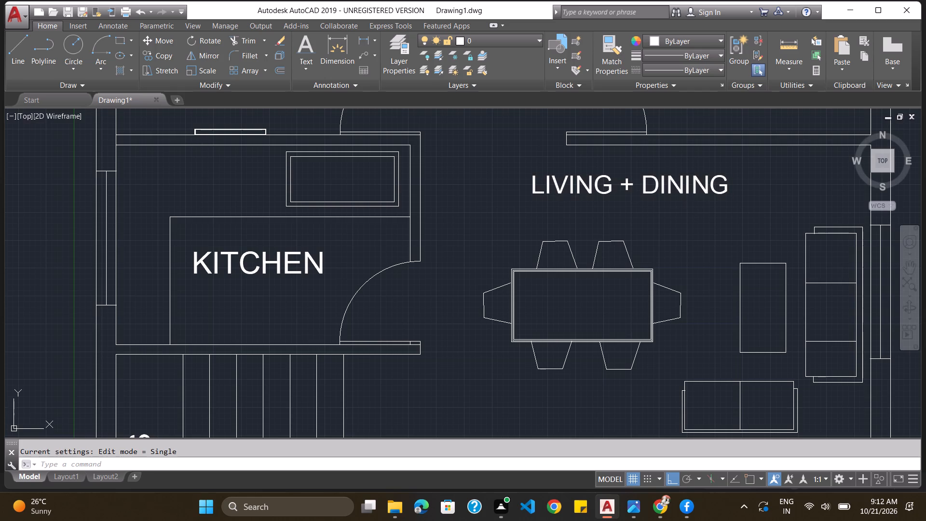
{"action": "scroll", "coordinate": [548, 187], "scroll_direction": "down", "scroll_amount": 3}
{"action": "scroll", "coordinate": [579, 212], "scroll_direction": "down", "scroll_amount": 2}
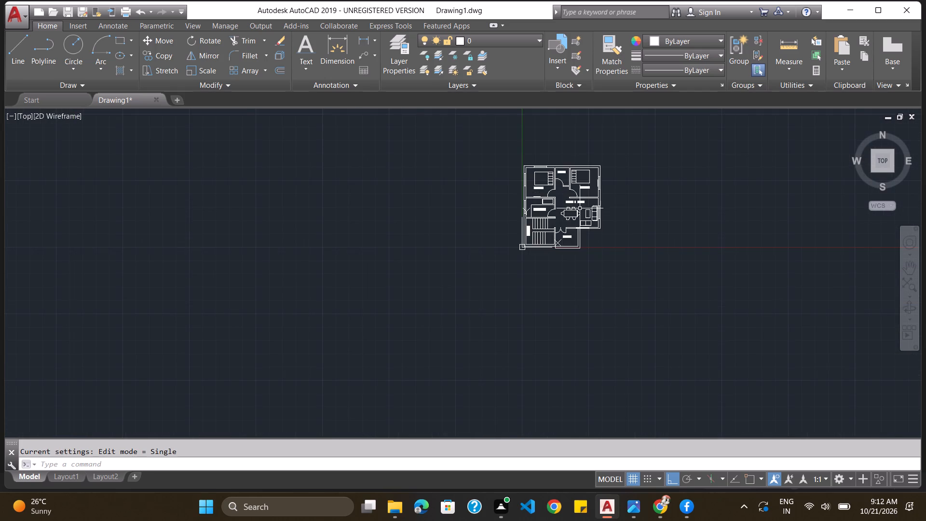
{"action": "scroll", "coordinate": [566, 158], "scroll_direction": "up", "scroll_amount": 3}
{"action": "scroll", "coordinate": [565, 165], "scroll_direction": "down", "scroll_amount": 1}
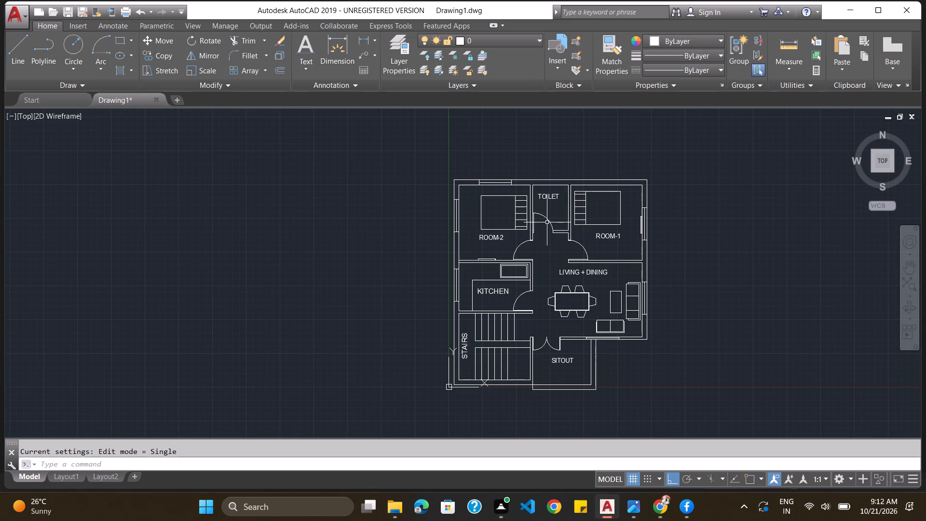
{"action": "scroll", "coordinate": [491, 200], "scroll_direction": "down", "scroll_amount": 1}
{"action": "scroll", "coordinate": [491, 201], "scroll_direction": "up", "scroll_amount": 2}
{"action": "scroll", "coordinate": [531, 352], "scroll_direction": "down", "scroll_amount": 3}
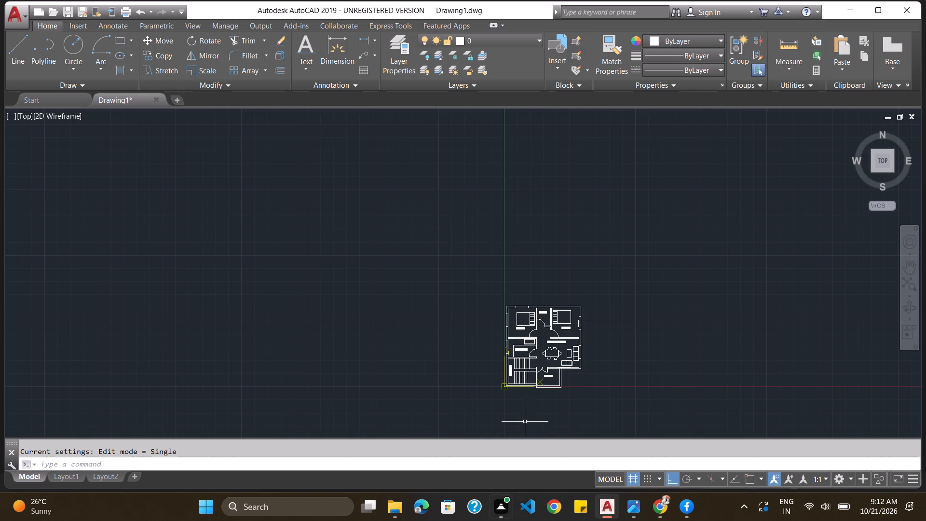
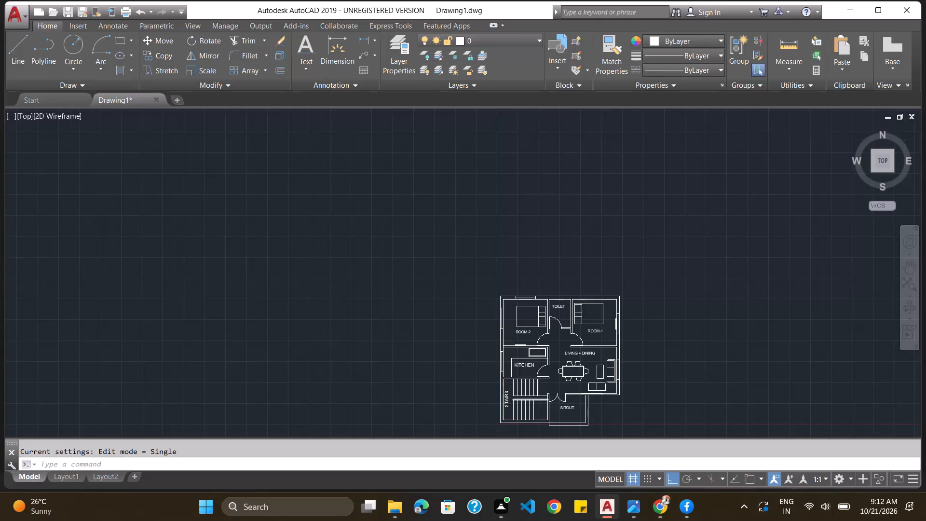
Add single-line text reading 11'0"X7'10" with 0 rotation just under the KITCHEN label, in smaller lettering than the label.
{"action": "scroll", "coordinate": [538, 399], "scroll_direction": "down", "scroll_amount": 2}
{"action": "scroll", "coordinate": [541, 411], "scroll_direction": "up", "scroll_amount": 3}
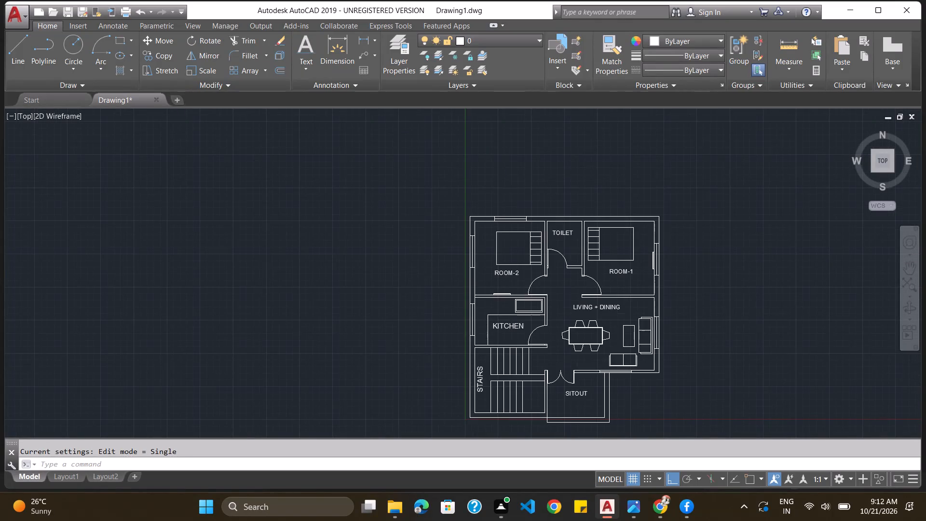
{"action": "left_click", "coordinate": [352, 459]}
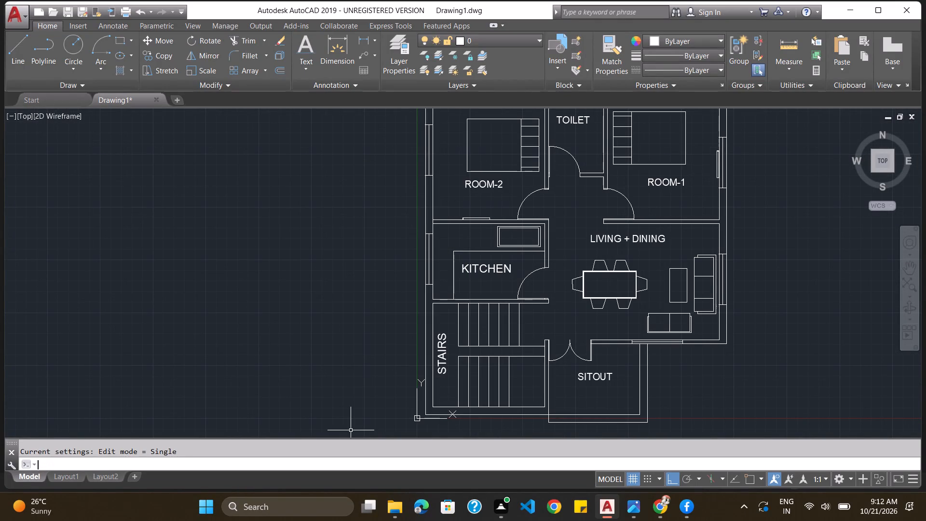
{"action": "type", "text": "TEXT"}
{"action": "key", "text": "Return"}
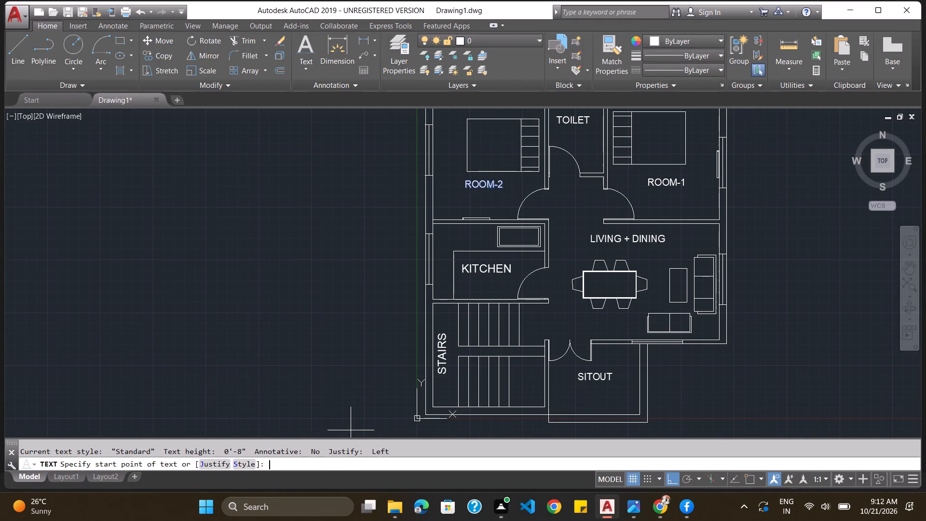
{"action": "scroll", "coordinate": [458, 295], "scroll_direction": "up", "scroll_amount": 2}
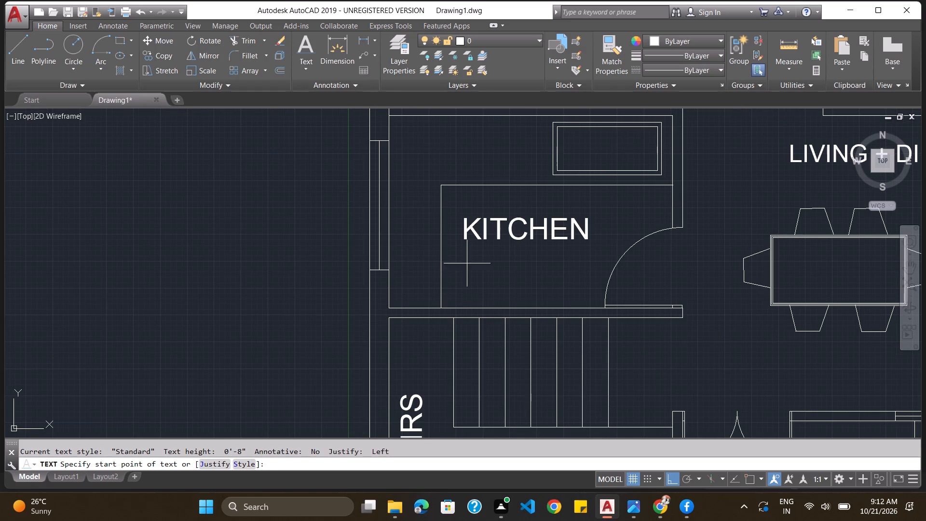
{"action": "left_click", "coordinate": [477, 247]}
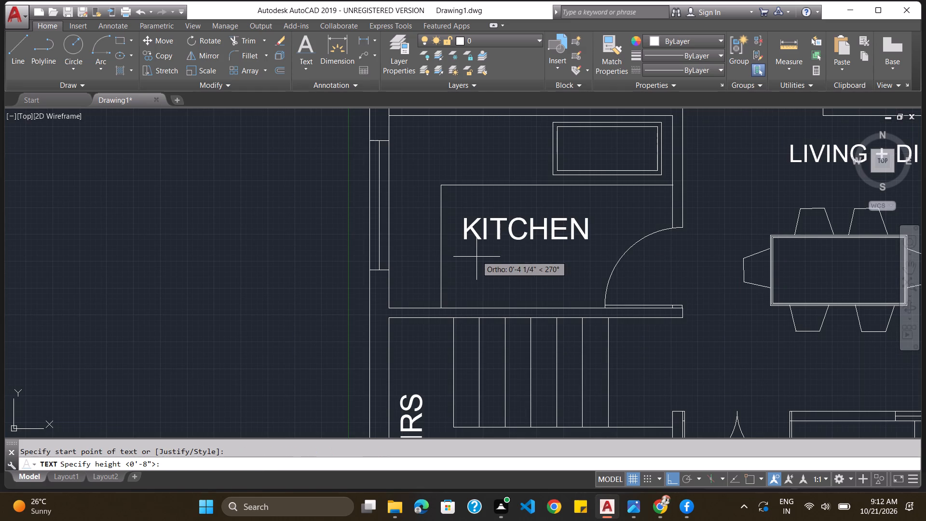
{"action": "left_click", "coordinate": [477, 260]}
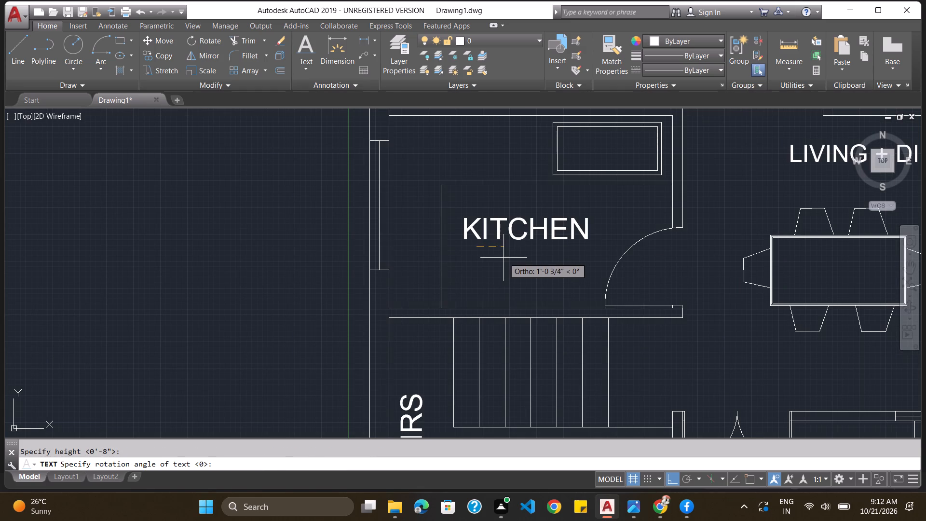
{"action": "key", "text": "0"}
{"action": "key", "text": "Return"}
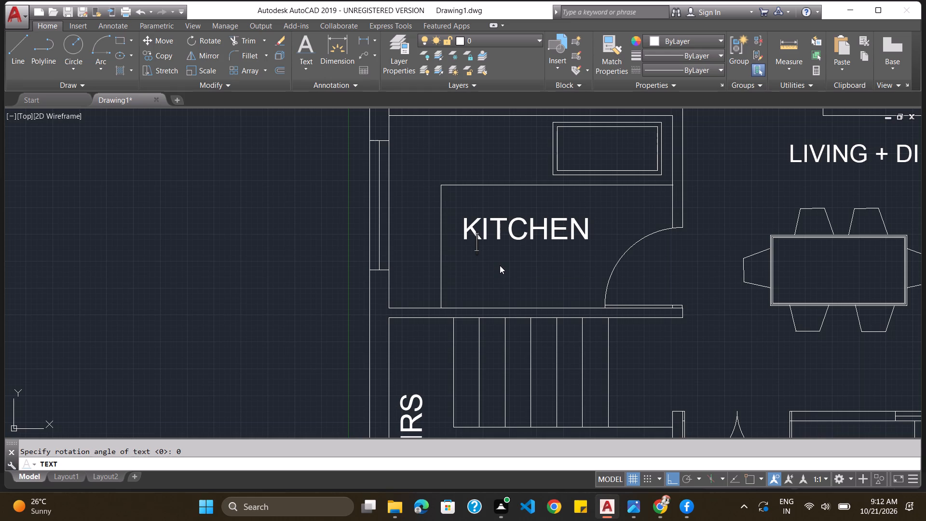
{"action": "type", "text": "11'"}
{"action": "key", "text": "0"}
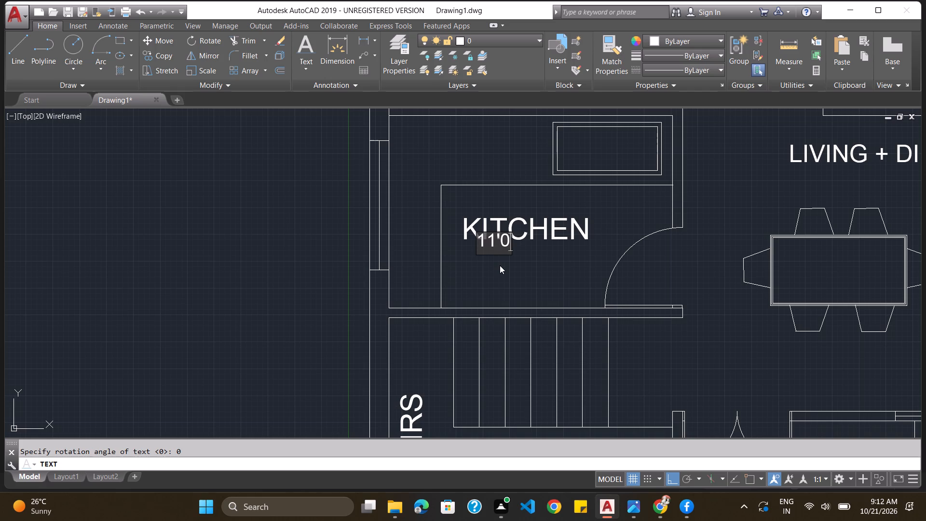
{"action": "key", "text": "shift+quotedbl"}
{"action": "key", "text": "x"}
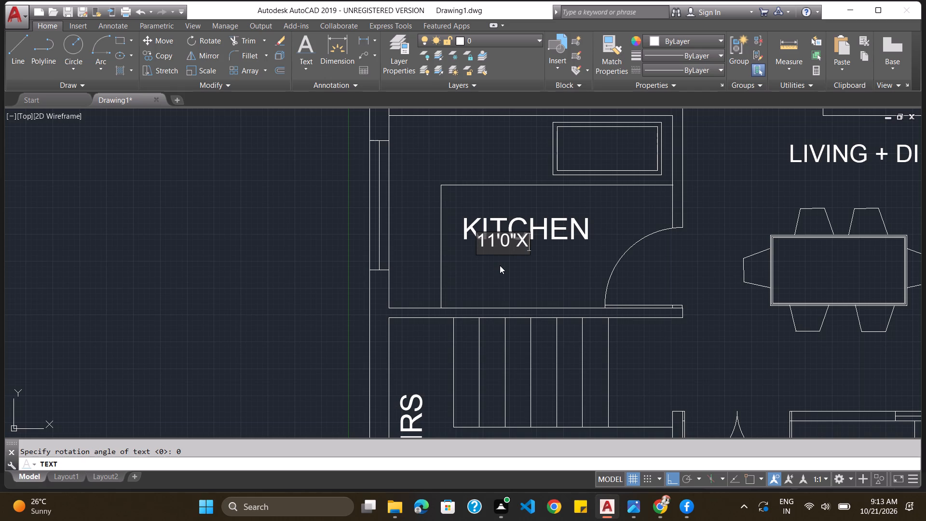
{"action": "type", "text": "7'"}
{"action": "type", "text": "10"}
{"action": "key", "text": "shift+quotedbl"}
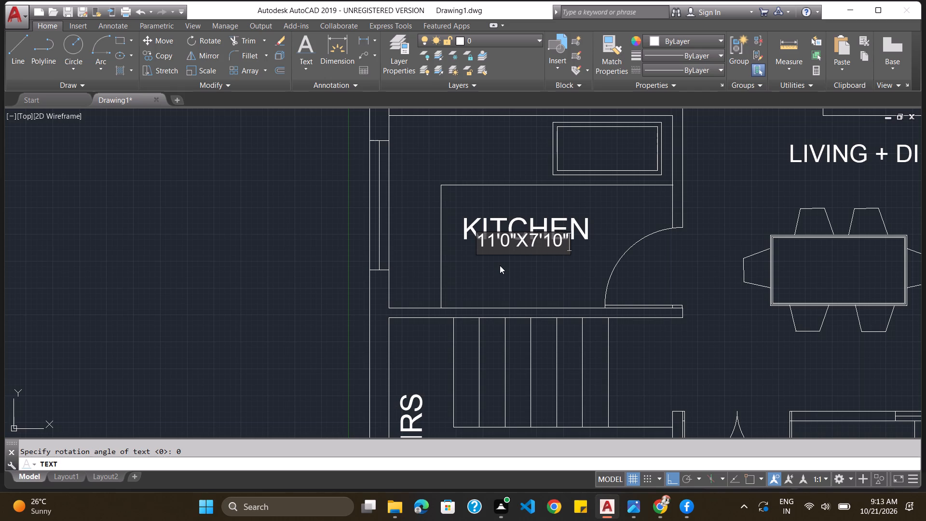
{"action": "key", "text": "Return"}
{"action": "key", "text": "Return"}
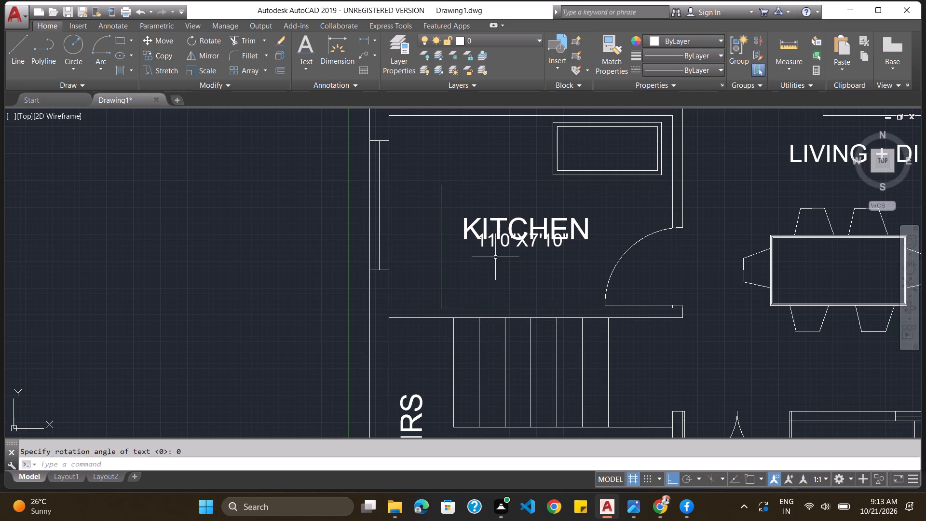
Move the 11'0"X7'10" size text slightly down so it sits clear below the KITCHEN label.
{"action": "left_click", "coordinate": [514, 244]}
{"action": "left_click", "coordinate": [523, 243]}
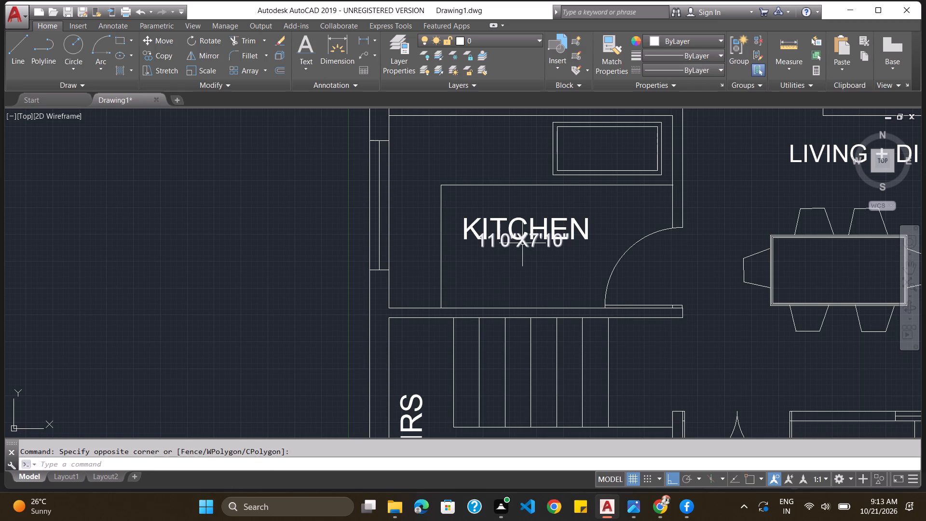
{"action": "left_click", "coordinate": [522, 243]}
{"action": "left_click_drag", "start_coordinate": [522, 243], "coordinate": [521, 258]}
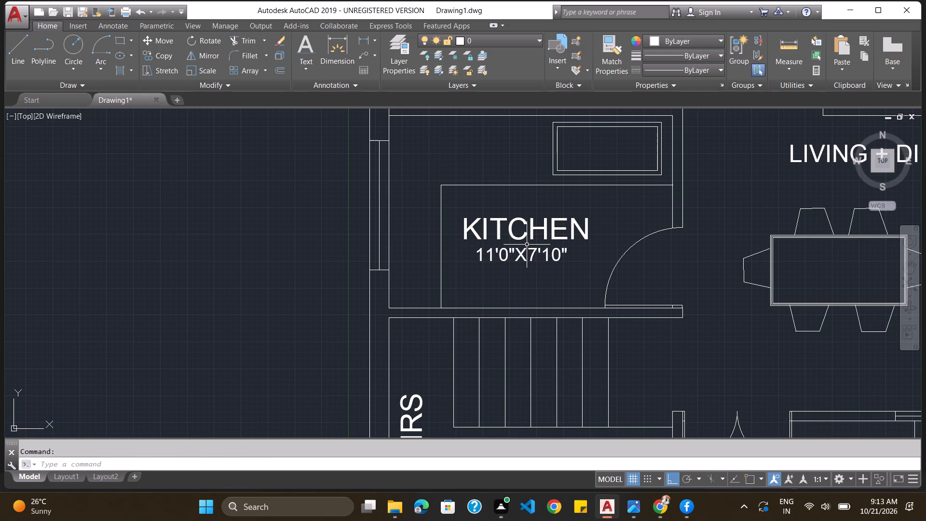
Copy the kitchen's 11'0"X7'10" size text and paste it directly below the ROOM-2 label.
{"action": "left_click", "coordinate": [526, 256]}
{"action": "key", "text": "ctrl+c"}
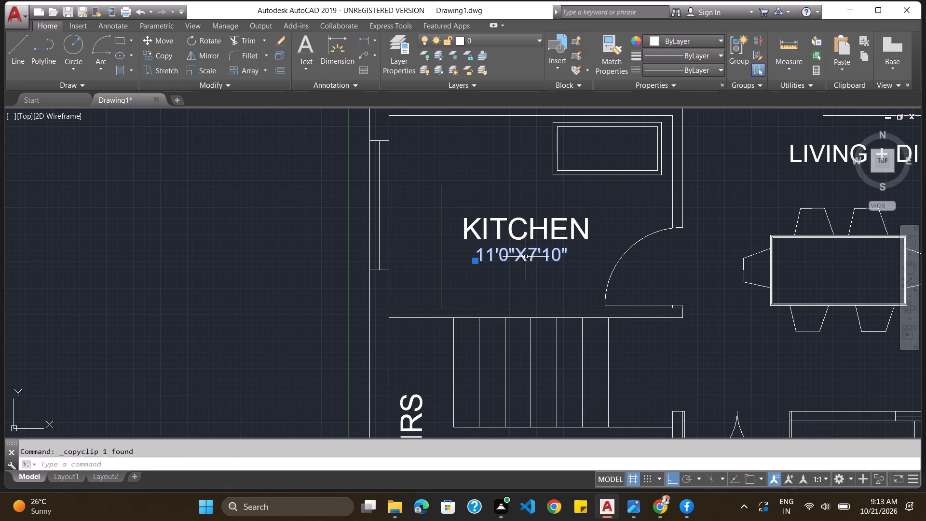
{"action": "scroll", "coordinate": [526, 257], "scroll_direction": "down", "scroll_amount": 3}
{"action": "key", "text": "ctrl+v"}
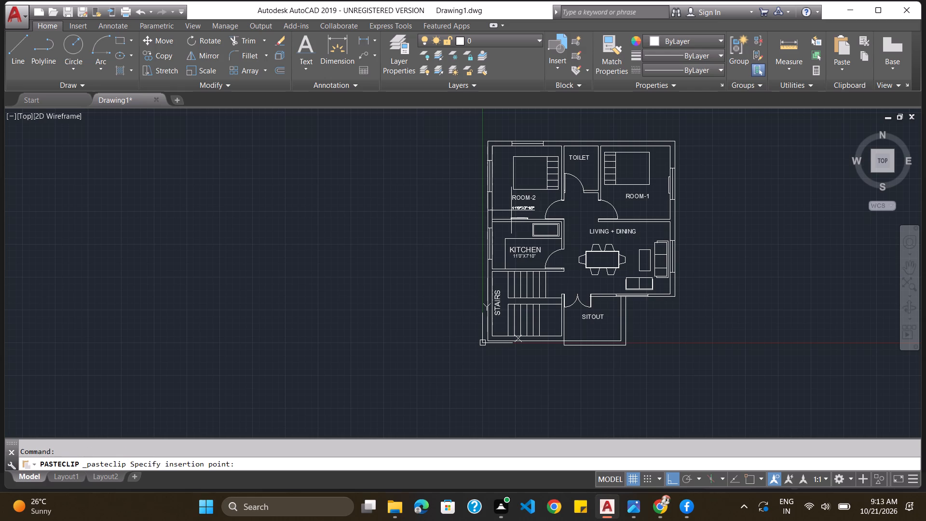
{"action": "scroll", "coordinate": [512, 206], "scroll_direction": "up", "scroll_amount": 2}
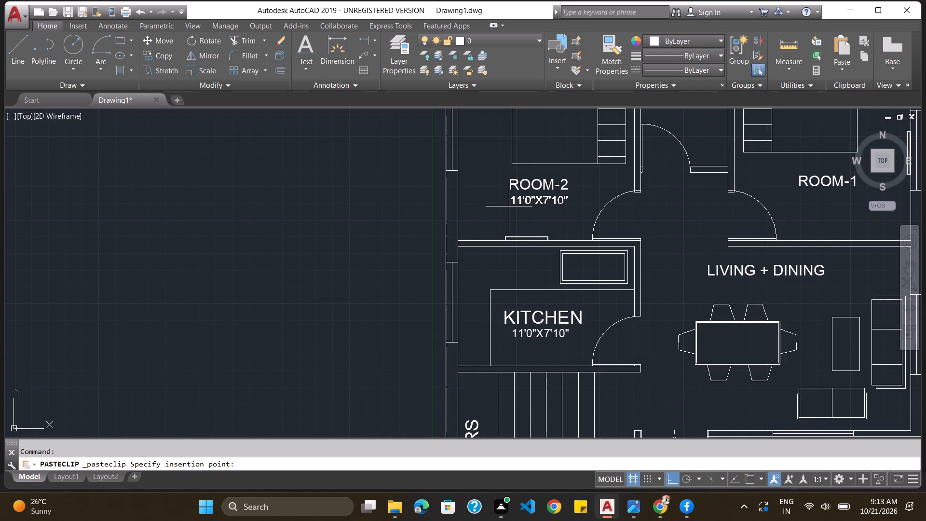
{"action": "left_click", "coordinate": [509, 206]}
Paste another copy of the 11'0"X7'10" size text directly below the ROOM-1 label.
{"action": "scroll", "coordinate": [580, 213], "scroll_direction": "down", "scroll_amount": 1}
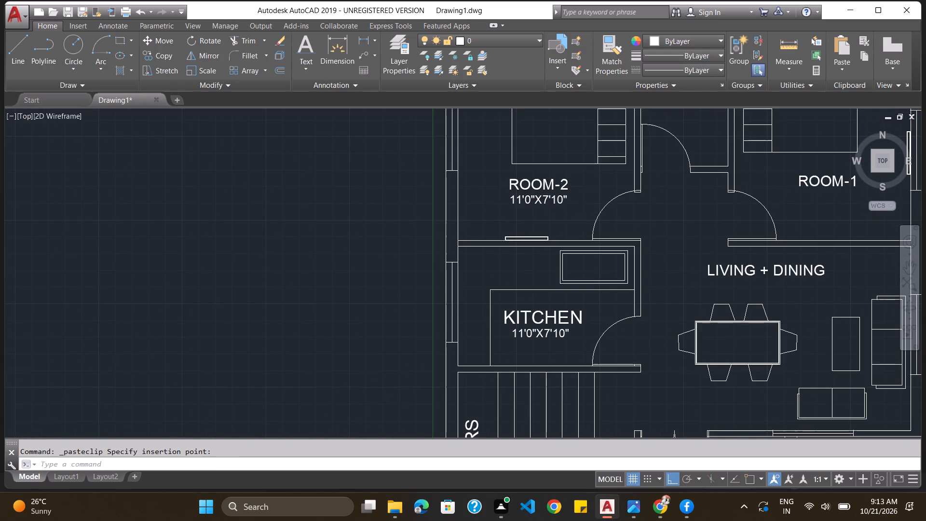
{"action": "scroll", "coordinate": [580, 213], "scroll_direction": "down", "scroll_amount": 2}
{"action": "scroll", "coordinate": [641, 204], "scroll_direction": "up", "scroll_amount": 3}
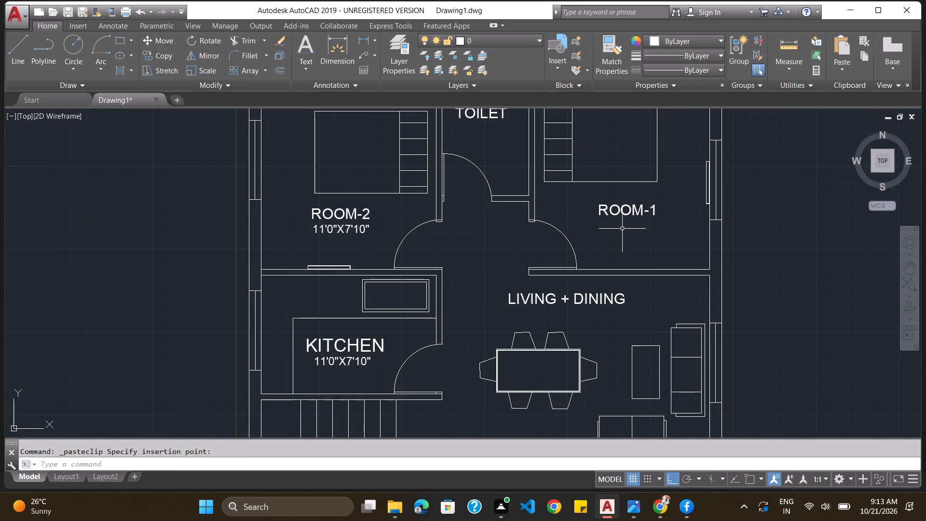
{"action": "key", "text": "ctrl+v"}
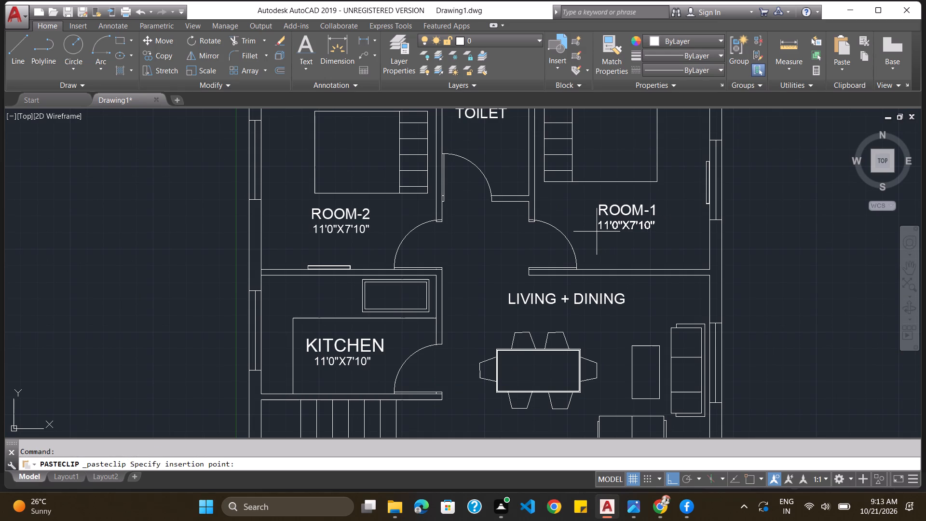
{"action": "left_click", "coordinate": [596, 232]}
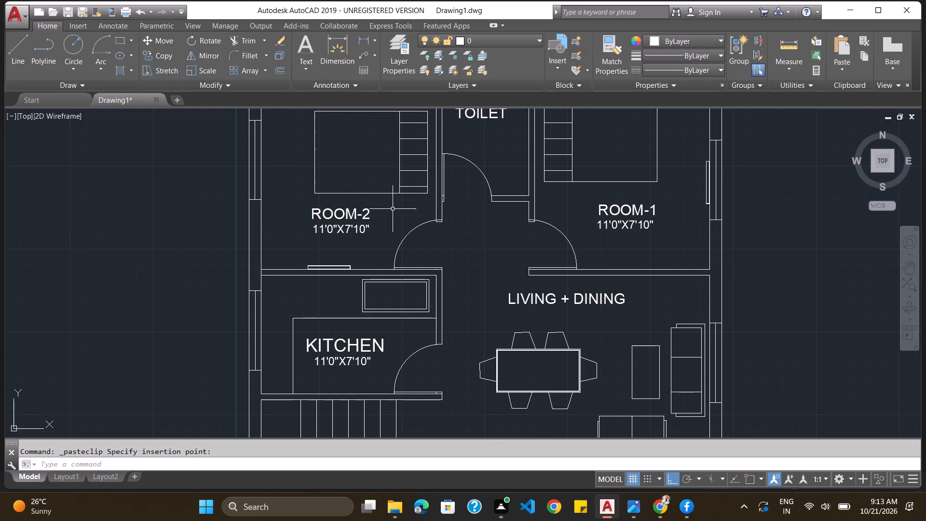
Paste a copy of the 11'0"X7'10" size text directly below the TOILET label.
{"action": "scroll", "coordinate": [393, 205], "scroll_direction": "down", "scroll_amount": 1}
{"action": "scroll", "coordinate": [421, 146], "scroll_direction": "up", "scroll_amount": 2}
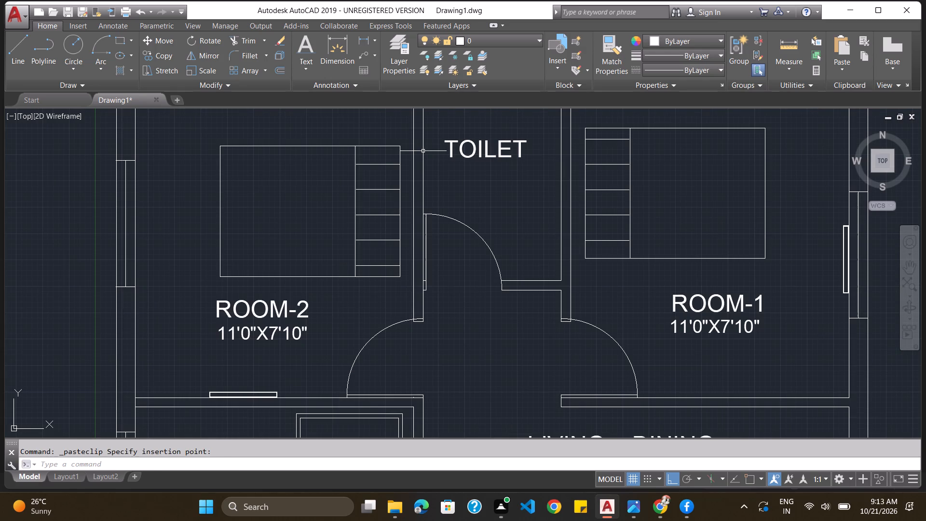
{"action": "key", "text": "ctrl+v"}
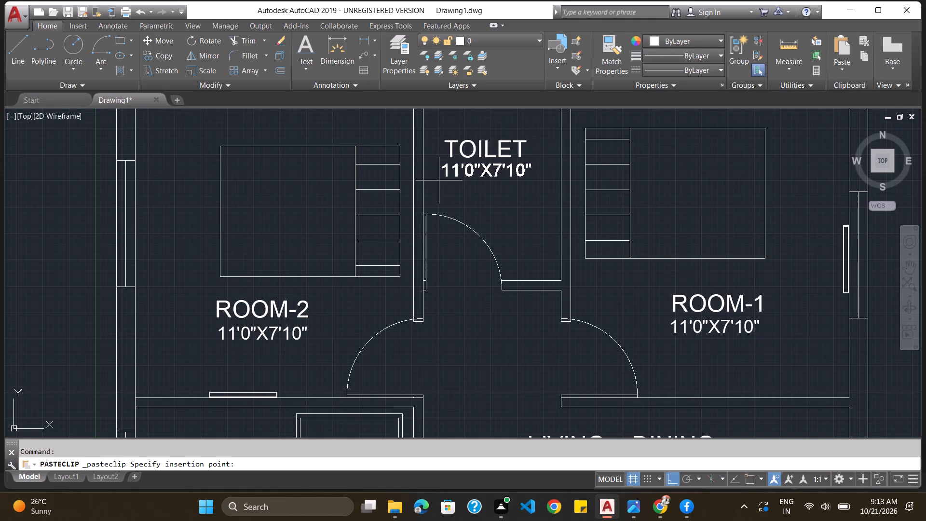
{"action": "left_click", "coordinate": [439, 180]}
Paste a copy of the 11'0"X7'10" size text below the LIVING + DINING label, above the dining table.
{"action": "scroll", "coordinate": [449, 187], "scroll_direction": "down", "scroll_amount": 3}
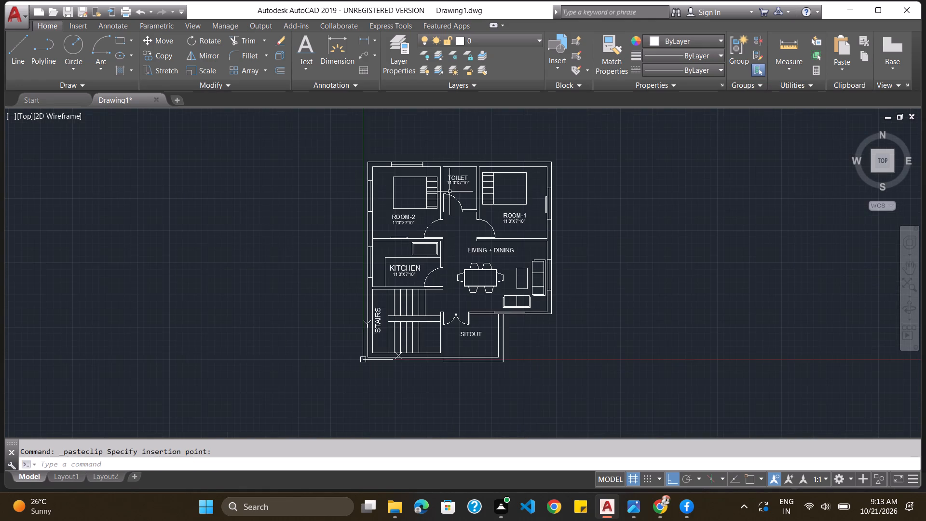
{"action": "scroll", "coordinate": [394, 284], "scroll_direction": "up", "scroll_amount": 2}
{"action": "scroll", "coordinate": [394, 284], "scroll_direction": "down", "scroll_amount": 3}
{"action": "scroll", "coordinate": [408, 294], "scroll_direction": "up", "scroll_amount": 3}
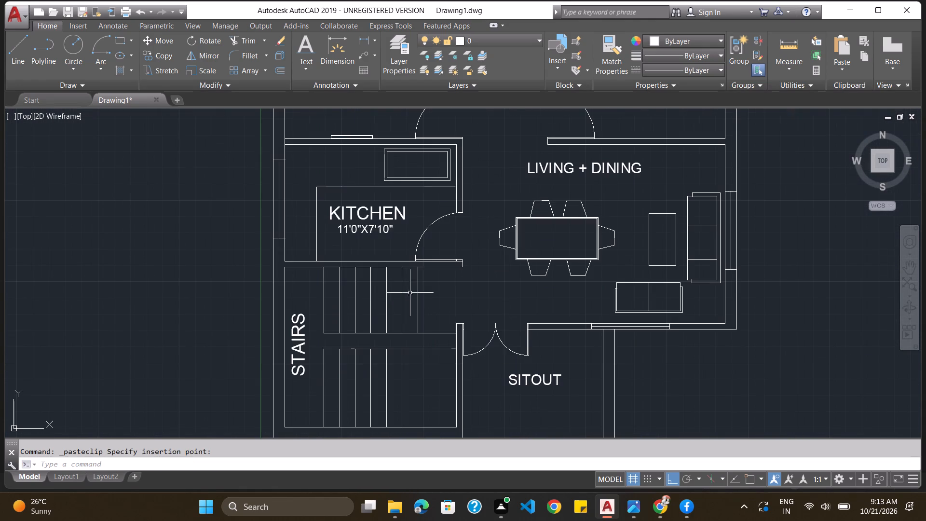
{"action": "key", "text": "ctrl+v"}
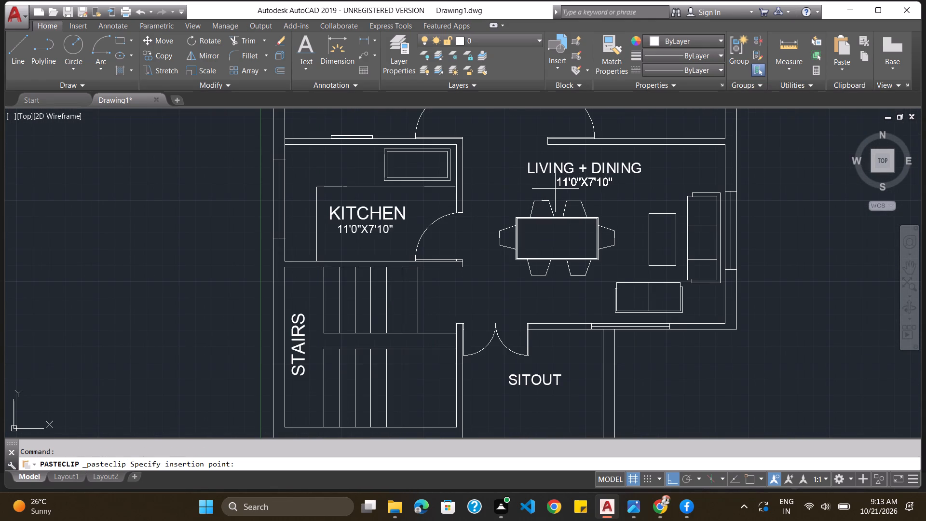
{"action": "left_click", "coordinate": [554, 191]}
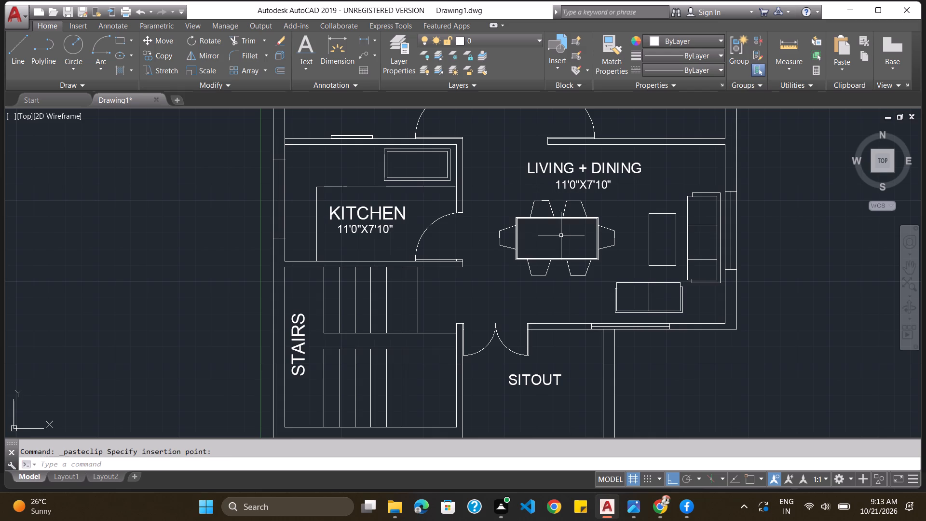
Paste a copy of the 11'0"X7'10" size text directly below the SITOUT label.
{"action": "key", "text": "ctrl+v"}
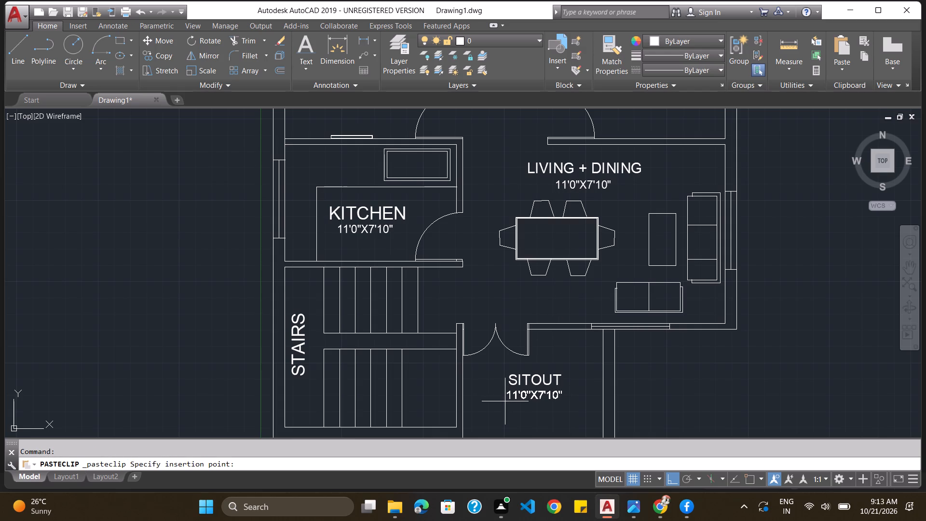
{"action": "left_click", "coordinate": [505, 401]}
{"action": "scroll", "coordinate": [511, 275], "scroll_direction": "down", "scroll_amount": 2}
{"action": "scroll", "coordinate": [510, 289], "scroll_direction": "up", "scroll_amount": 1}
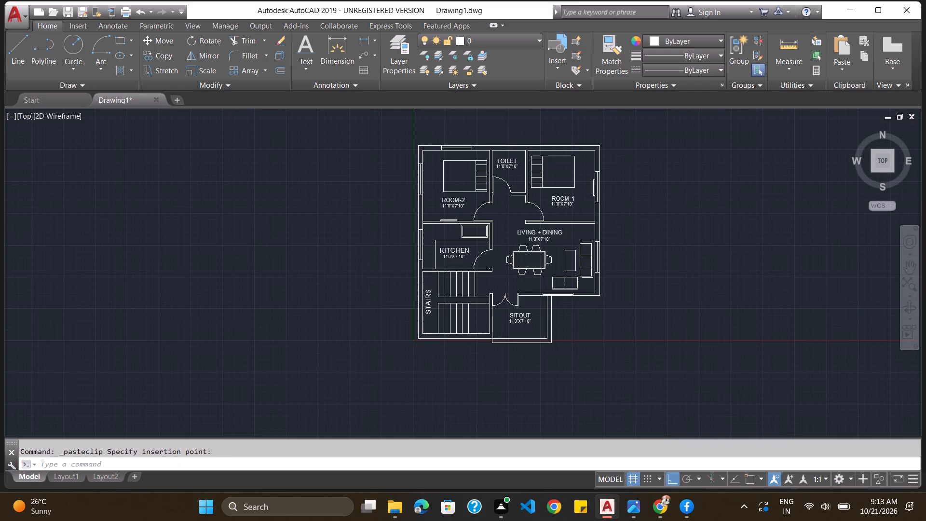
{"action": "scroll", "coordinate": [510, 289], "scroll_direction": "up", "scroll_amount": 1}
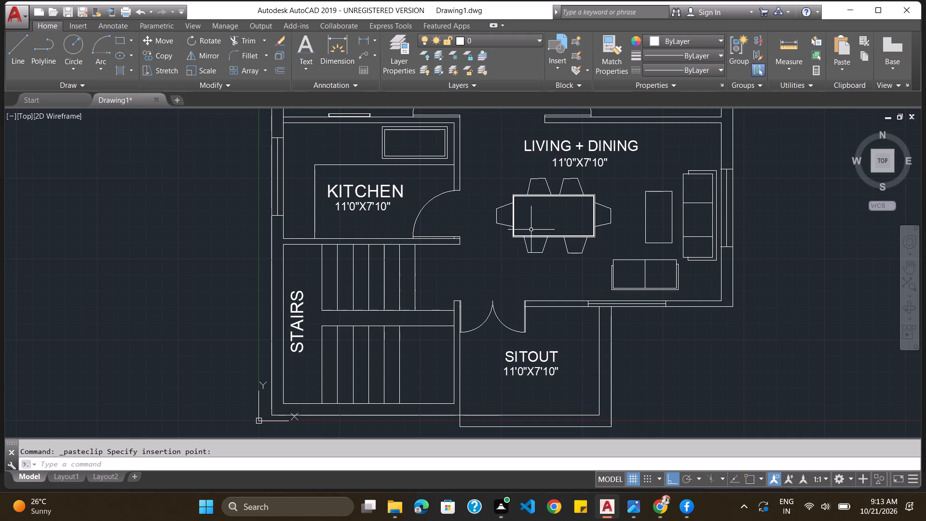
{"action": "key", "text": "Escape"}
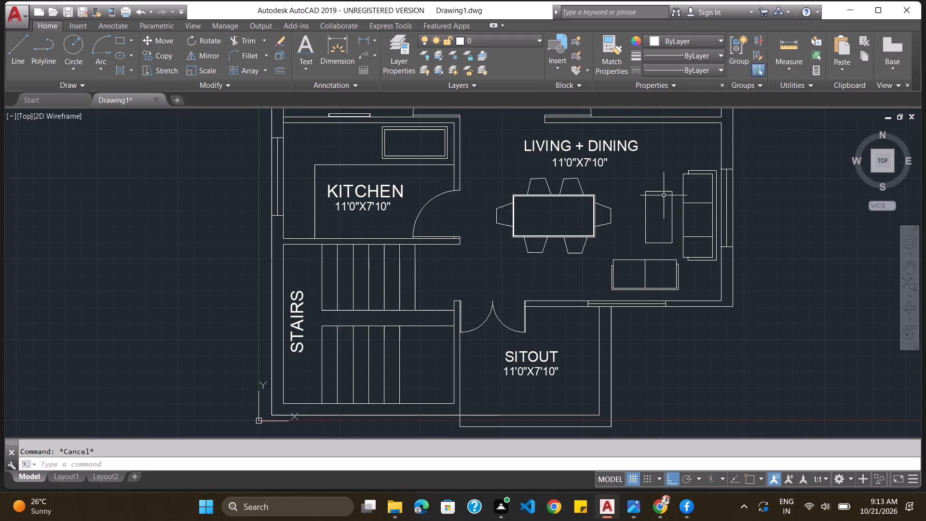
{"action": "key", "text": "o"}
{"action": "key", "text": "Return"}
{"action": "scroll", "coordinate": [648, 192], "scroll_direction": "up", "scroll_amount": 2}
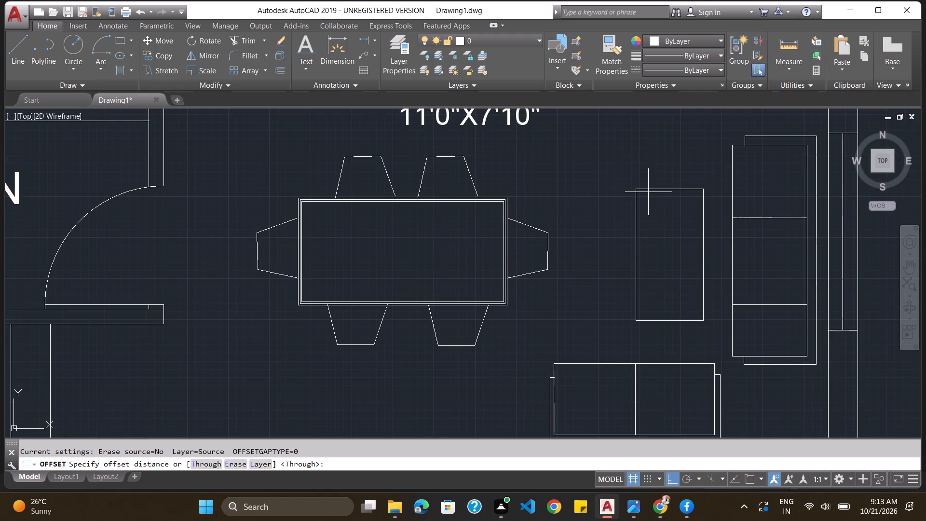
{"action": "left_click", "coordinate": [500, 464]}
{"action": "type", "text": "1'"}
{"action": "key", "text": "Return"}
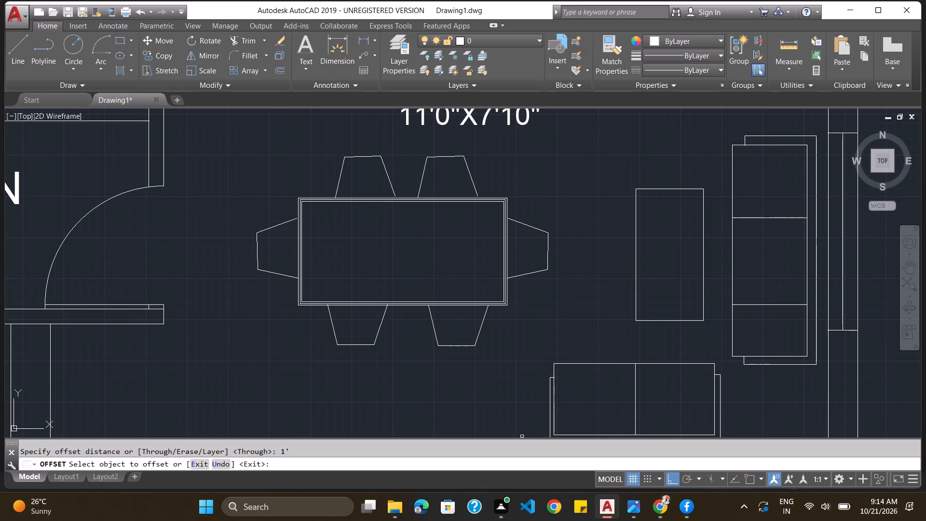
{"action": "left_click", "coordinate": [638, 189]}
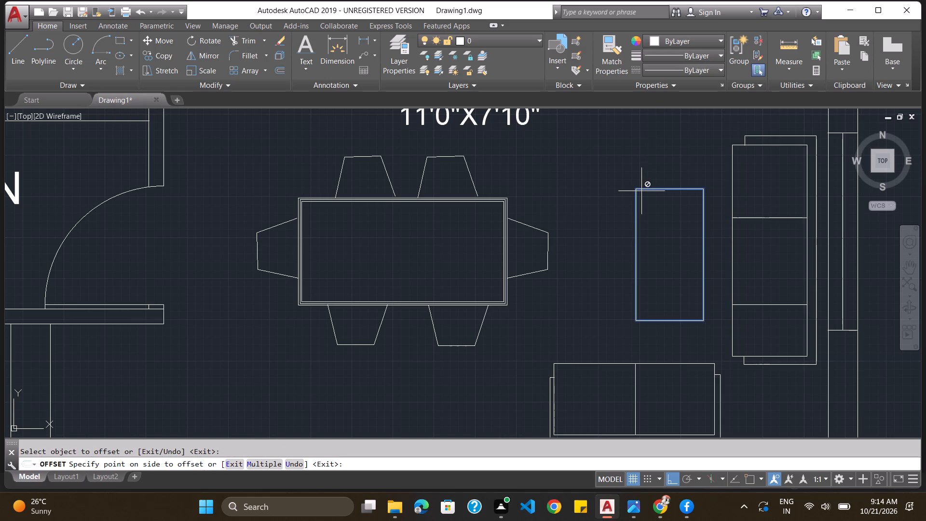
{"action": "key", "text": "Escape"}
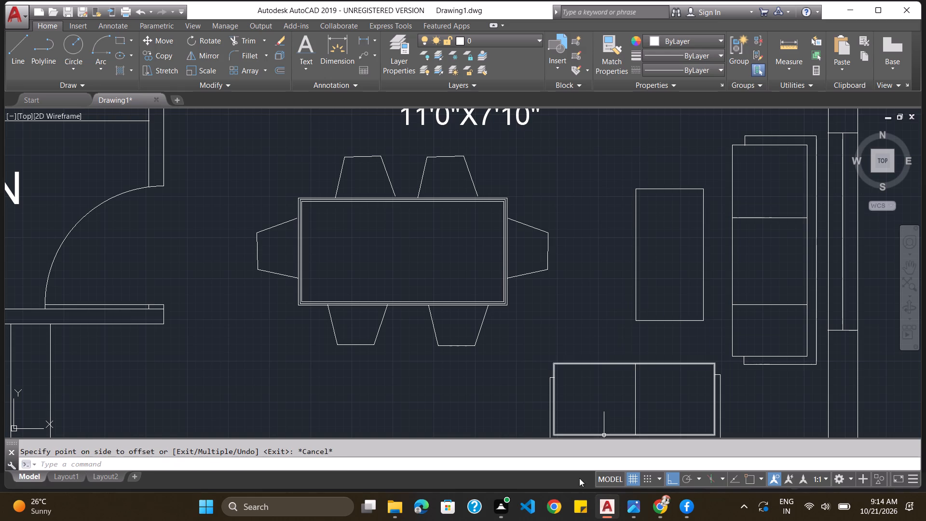
Offset the coffee table rectangle in the living area 2" inward.
{"action": "left_click", "coordinate": [576, 461]}
{"action": "key", "text": "o"}
{"action": "key", "text": "Return"}
{"action": "type", "text": "2\""}
{"action": "key", "text": "Return"}
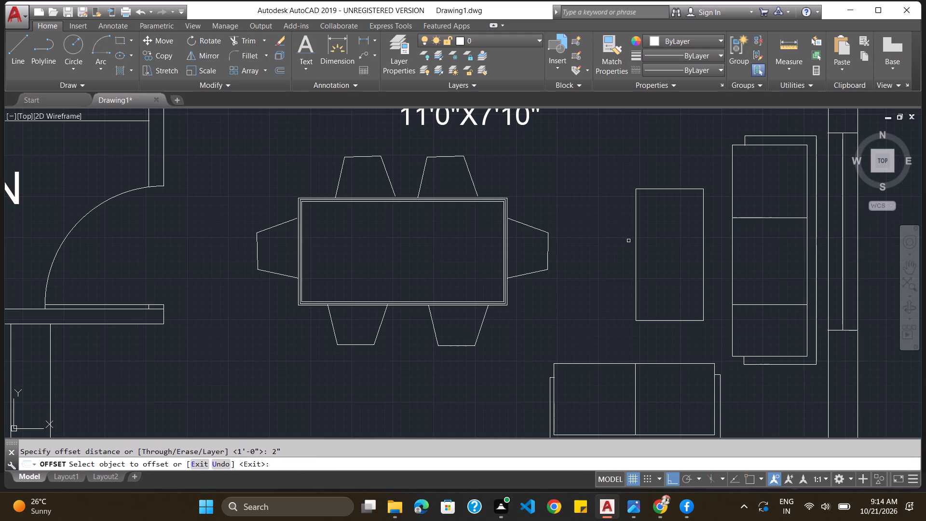
{"action": "left_click", "coordinate": [637, 248]}
{"action": "left_click", "coordinate": [638, 248]}
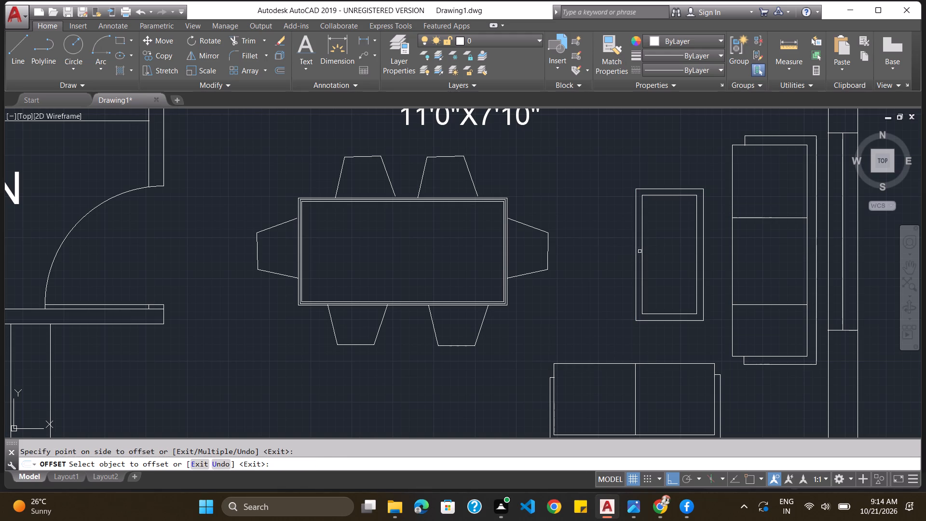
Paste a copy of the 11'0"X7'10" size text beside the STAIRS label.
{"action": "scroll", "coordinate": [640, 257], "scroll_direction": "down", "scroll_amount": 2}
{"action": "scroll", "coordinate": [478, 305], "scroll_direction": "down", "scroll_amount": 1}
{"action": "scroll", "coordinate": [271, 361], "scroll_direction": "down", "scroll_amount": 1}
{"action": "scroll", "coordinate": [337, 357], "scroll_direction": "up", "scroll_amount": 1}
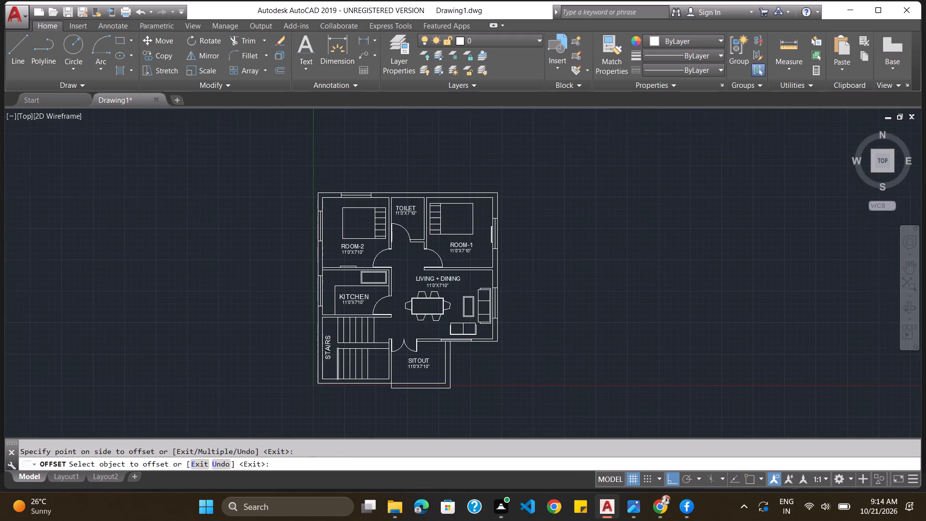
{"action": "scroll", "coordinate": [337, 357], "scroll_direction": "up", "scroll_amount": 2}
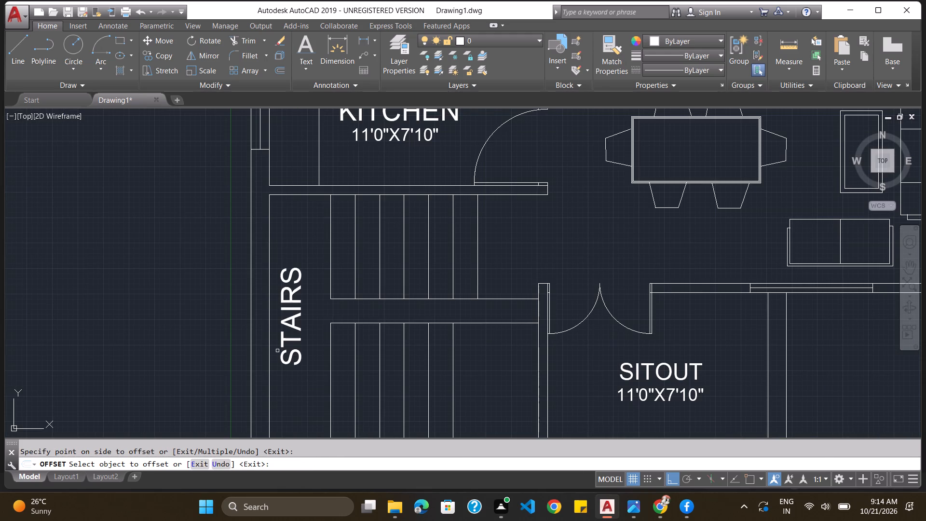
{"action": "key", "text": "ctrl+v"}
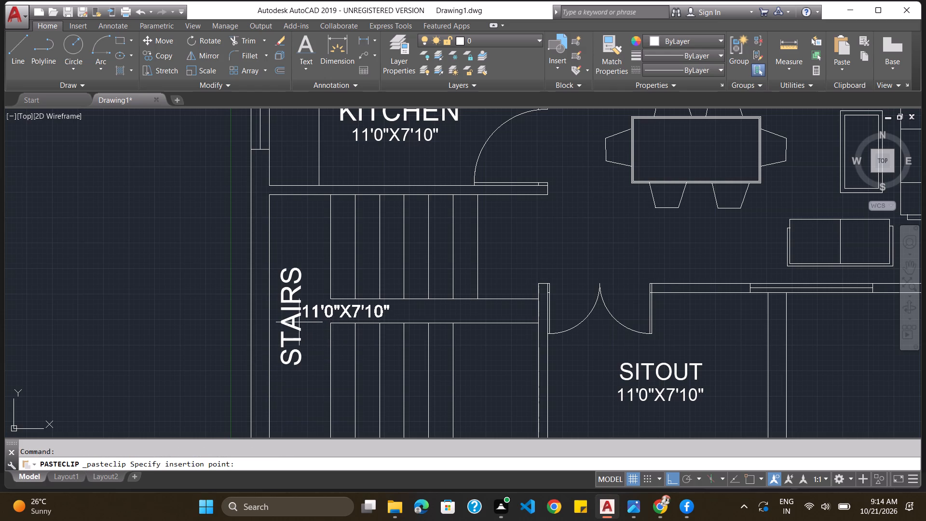
{"action": "left_click", "coordinate": [299, 323]}
Rotate the pasted size text 90 degrees so it reads vertically like the STAIRS label.
{"action": "left_click", "coordinate": [321, 314]}
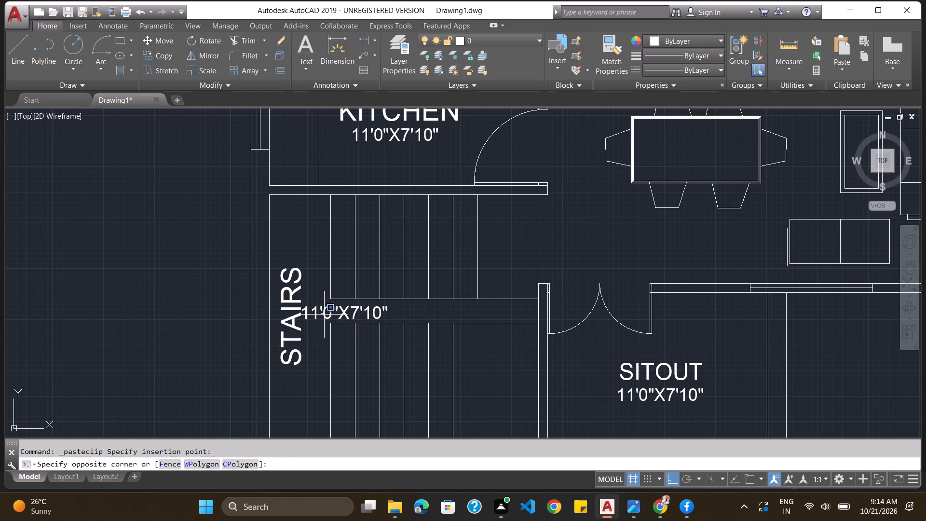
{"action": "left_click", "coordinate": [324, 315]}
{"action": "left_click", "coordinate": [324, 315]}
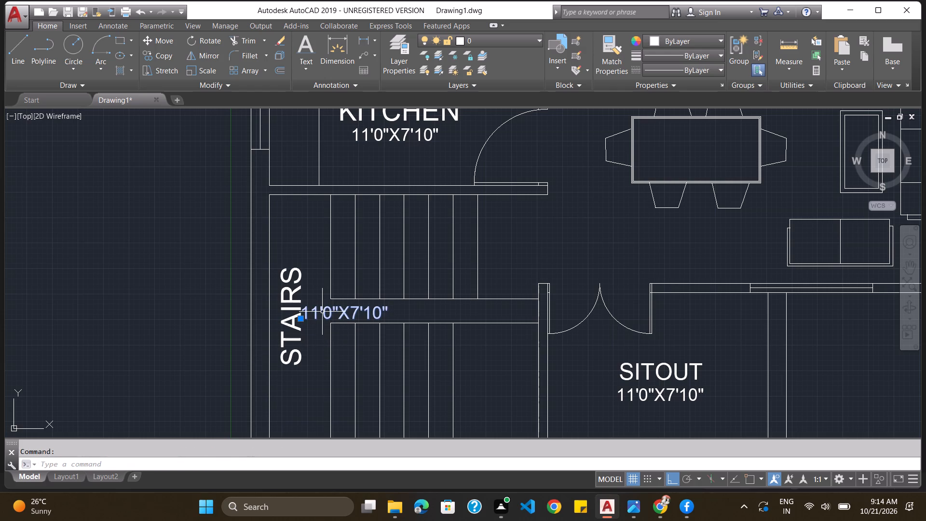
{"action": "type", "text": "RO"}
{"action": "key", "text": "Return"}
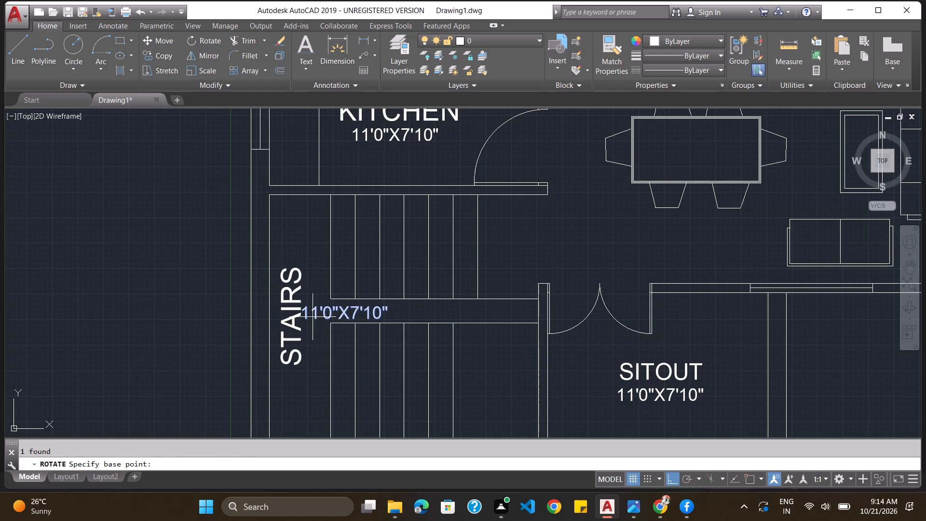
{"action": "left_click", "coordinate": [306, 318]}
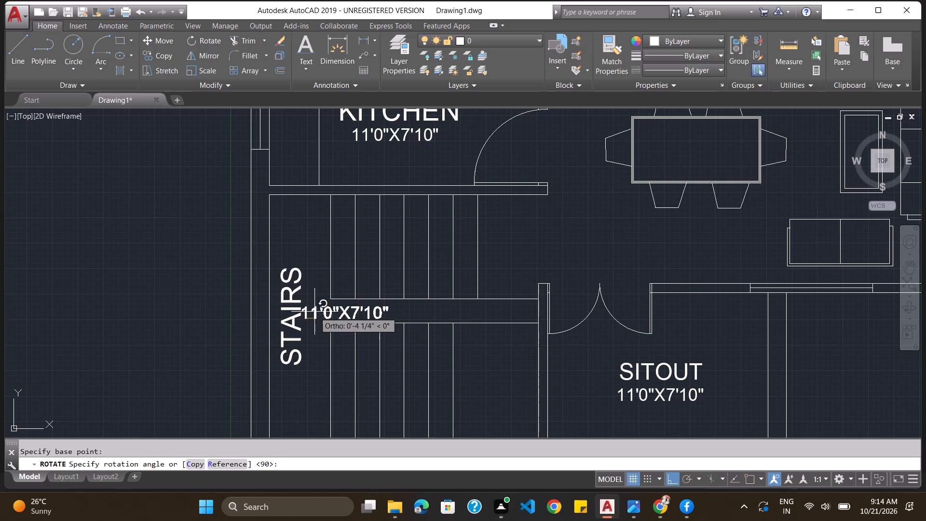
{"action": "left_click", "coordinate": [304, 290]}
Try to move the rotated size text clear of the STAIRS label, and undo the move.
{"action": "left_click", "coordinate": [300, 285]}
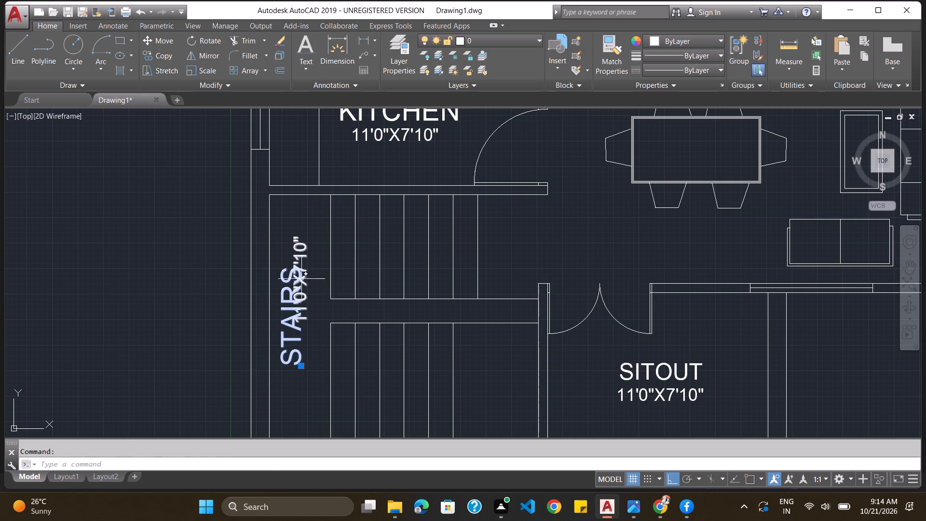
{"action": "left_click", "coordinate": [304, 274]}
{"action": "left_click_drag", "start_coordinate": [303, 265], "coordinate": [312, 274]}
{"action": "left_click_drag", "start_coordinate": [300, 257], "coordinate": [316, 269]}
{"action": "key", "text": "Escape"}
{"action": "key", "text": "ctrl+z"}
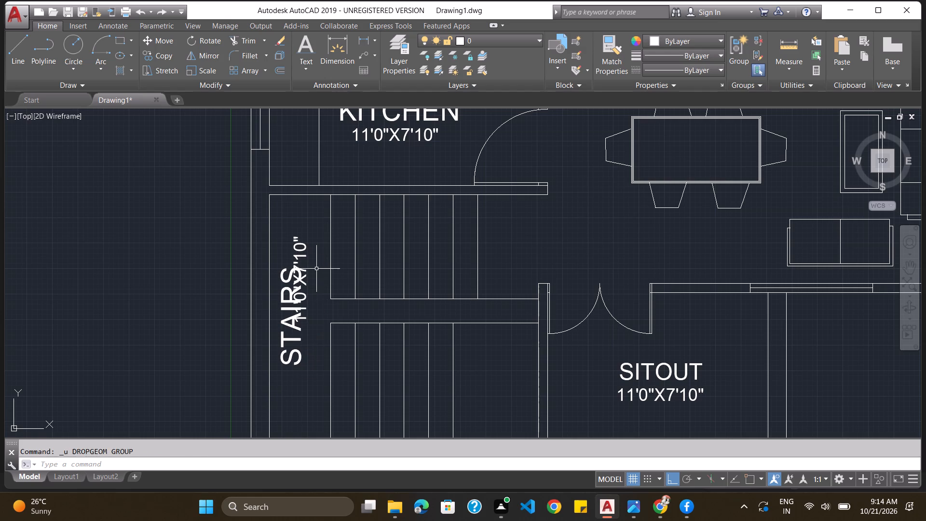
Move the rotated size text into the gap between the STAIRS label and the stair treads, parallel to the label.
{"action": "left_click", "coordinate": [300, 253]}
{"action": "left_click", "coordinate": [300, 251]}
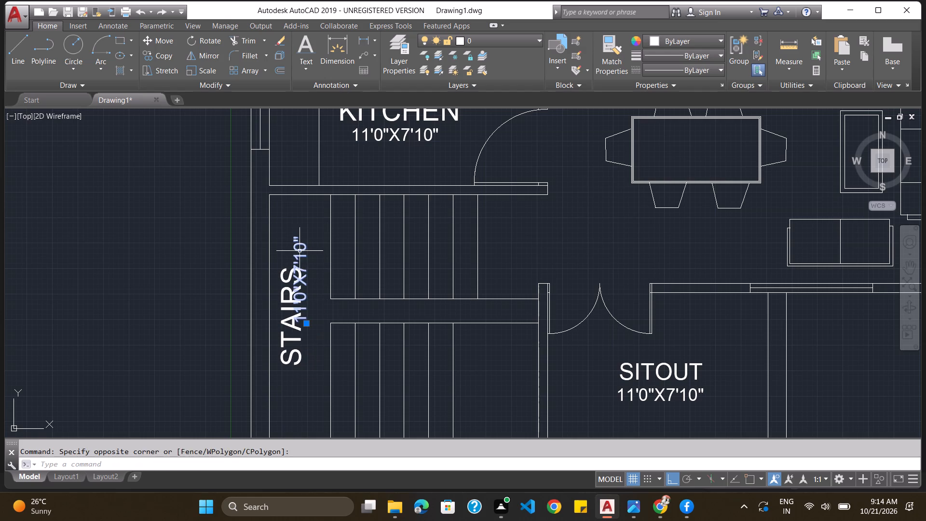
{"action": "left_click_drag", "start_coordinate": [300, 251], "coordinate": [312, 284]}
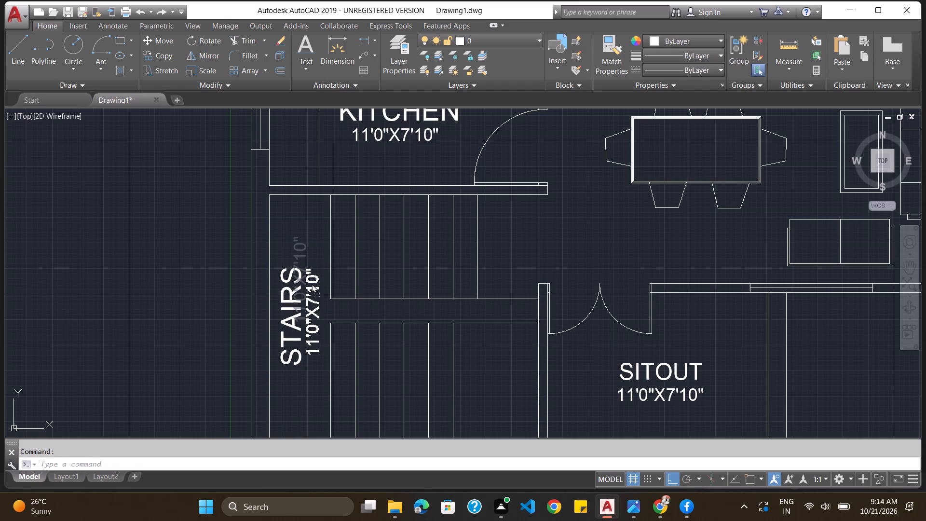
{"action": "left_click_drag", "start_coordinate": [312, 284], "coordinate": [312, 288]}
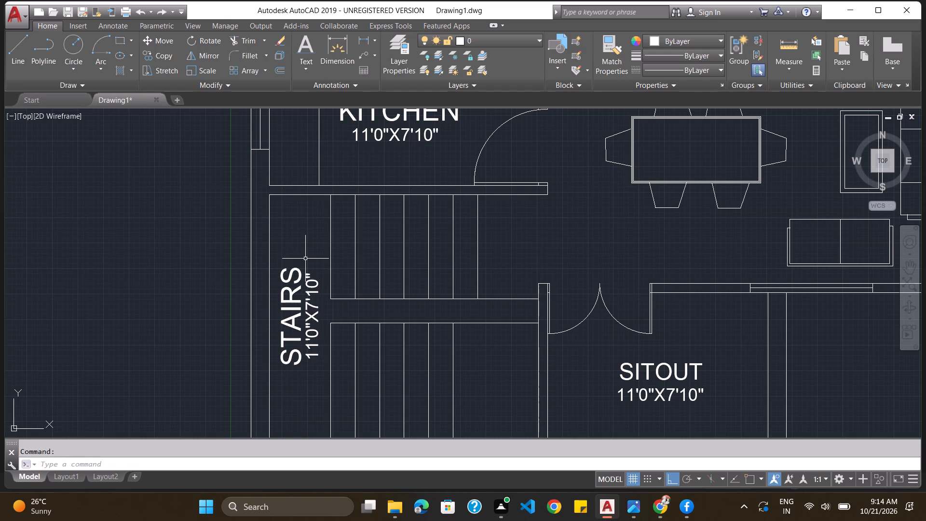
Change the size text beside the STAIRS label to 8'0"X11'0".
{"action": "left_click", "coordinate": [313, 308]}
{"action": "left_click", "coordinate": [313, 308]}
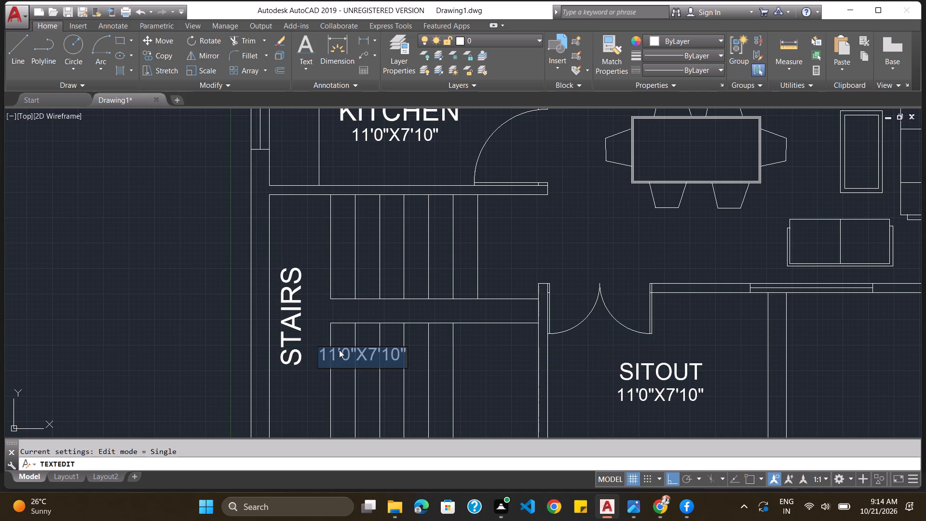
{"action": "type", "text": "8'"}
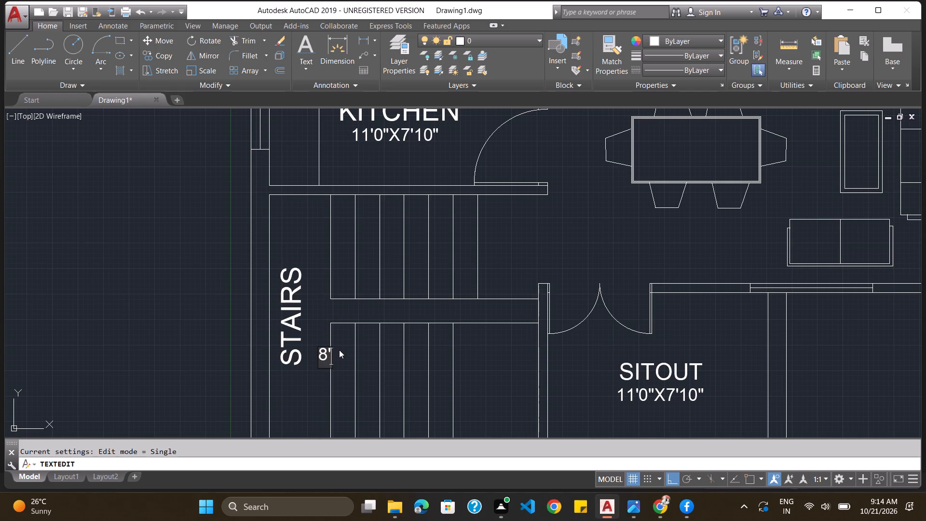
{"action": "key", "text": "0"}
{"action": "key", "text": "shift+quotedbl"}
{"action": "key", "text": "x"}
{"action": "type", "text": "11'0\""}
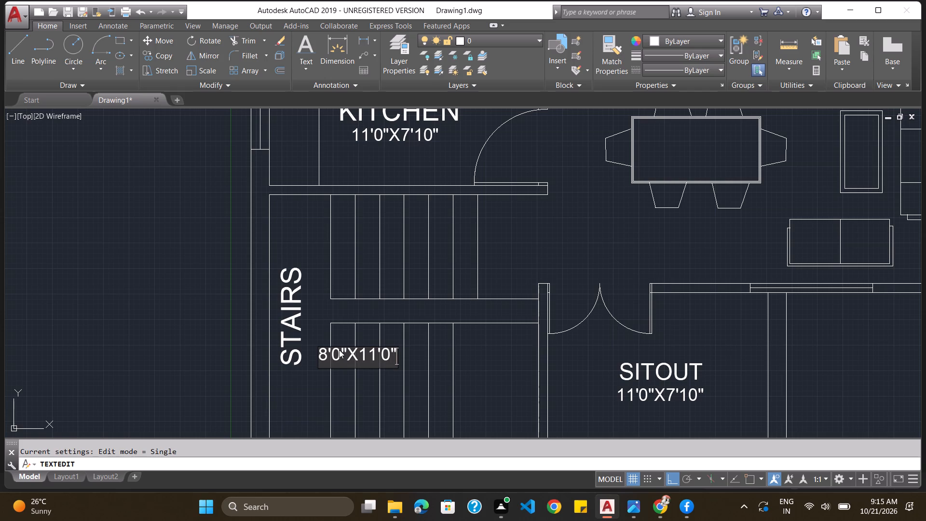
{"action": "key", "text": "Return"}
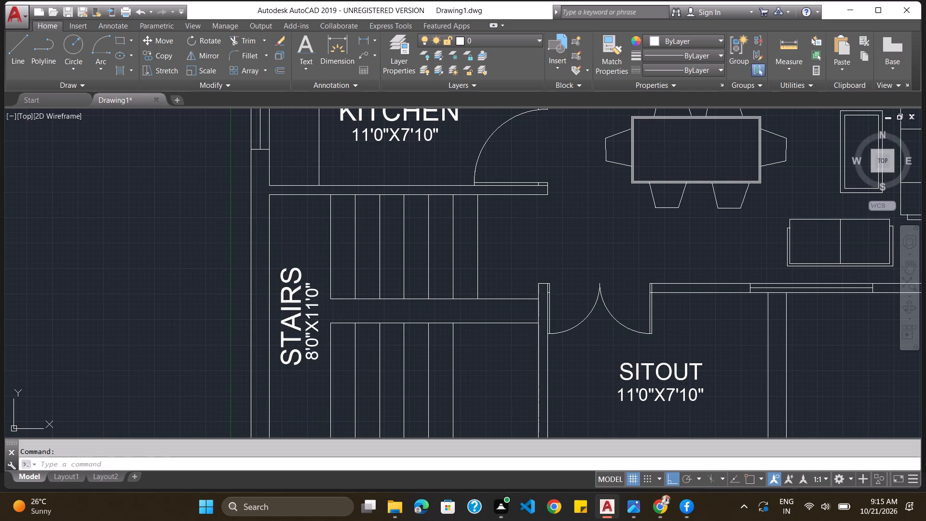
Change the size text under the SITOUT label to 9'0"X4'9".
{"action": "left_click", "coordinate": [651, 398]}
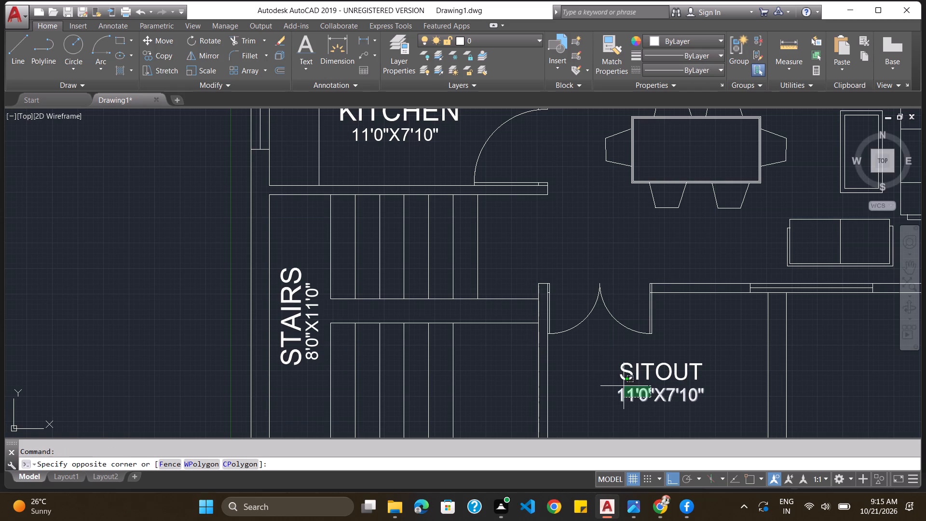
{"action": "left_click", "coordinate": [635, 391]}
{"action": "left_click", "coordinate": [639, 393]}
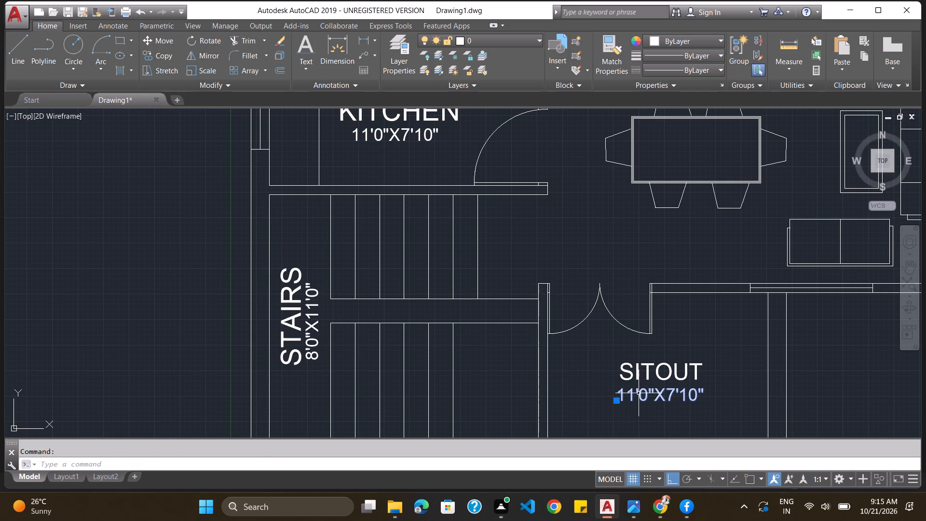
{"action": "double_click", "coordinate": [639, 393]}
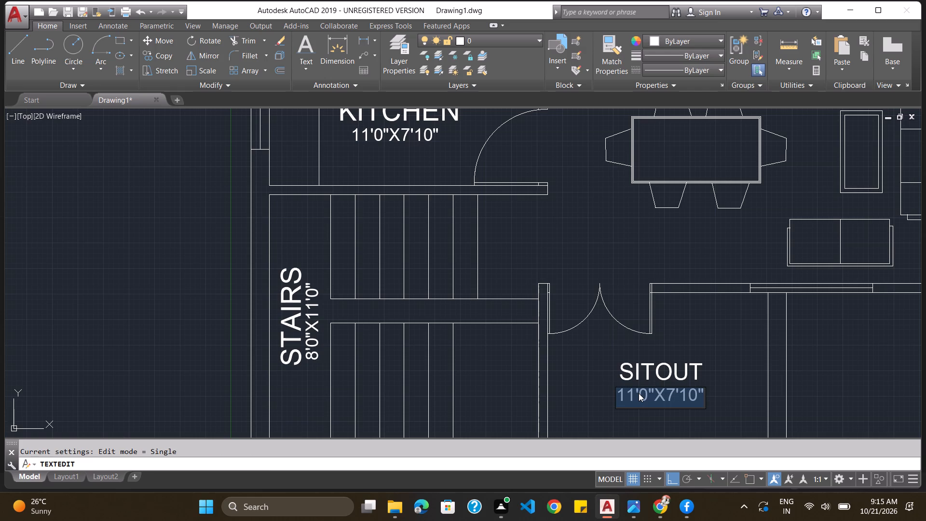
{"action": "type", "text": "9'0\""}
{"action": "key", "text": "x"}
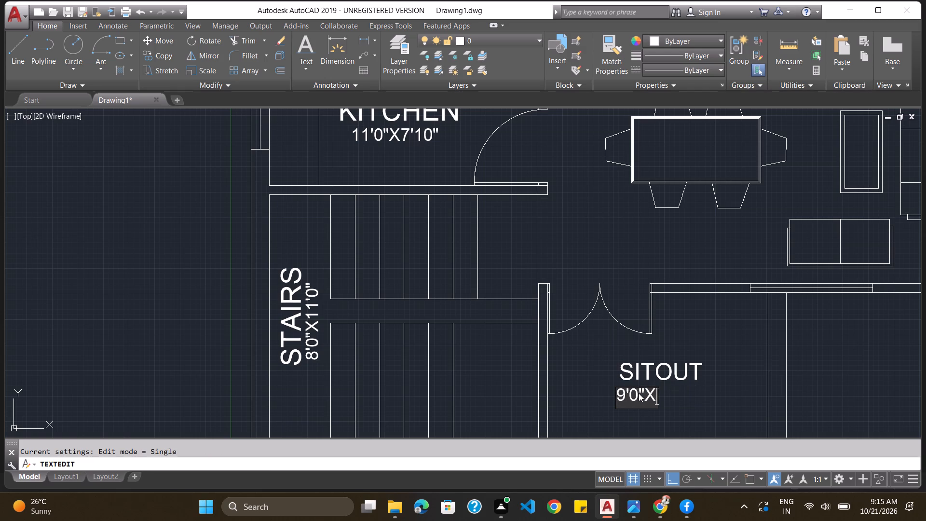
{"action": "key", "text": "4"}
{"action": "type", "text": "'9"}
{"action": "key", "text": "shift+quotedbl"}
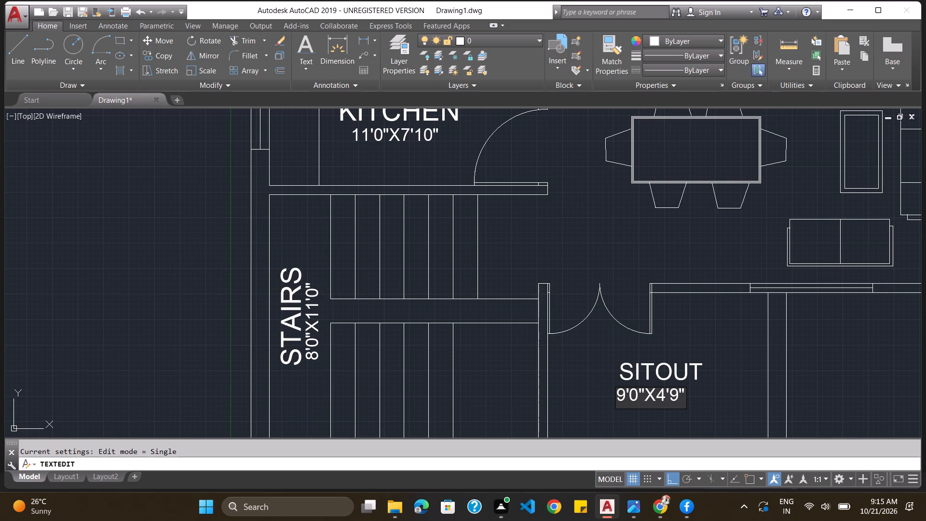
{"action": "key", "text": "Return"}
Shift the sitout size text slightly sideways to centre it beneath the SITOUT label.
{"action": "left_click", "coordinate": [656, 397]}
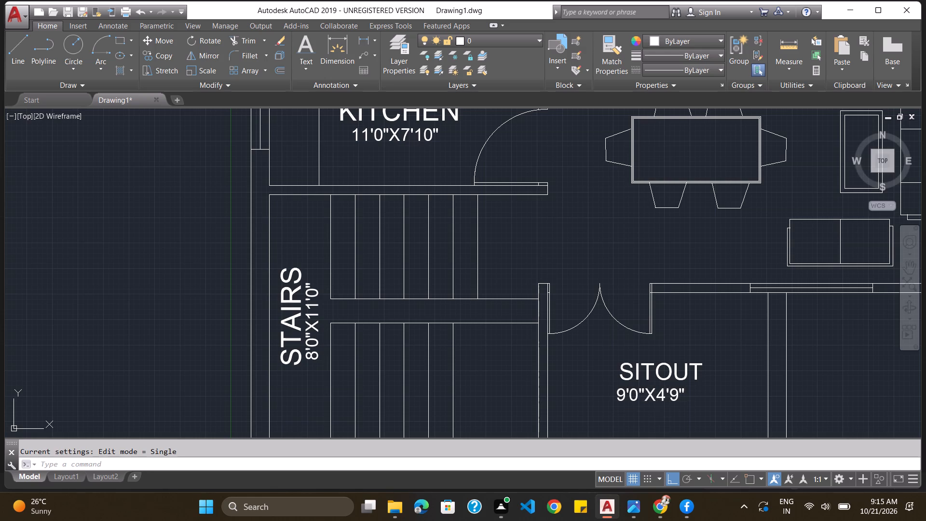
{"action": "left_click_drag", "start_coordinate": [653, 395], "coordinate": [664, 394]}
Change the size text under the LIVING + DINING label to 17'2"X11'10".
{"action": "scroll", "coordinate": [664, 392], "scroll_direction": "down", "scroll_amount": 3}
{"action": "scroll", "coordinate": [718, 343], "scroll_direction": "up", "scroll_amount": 2}
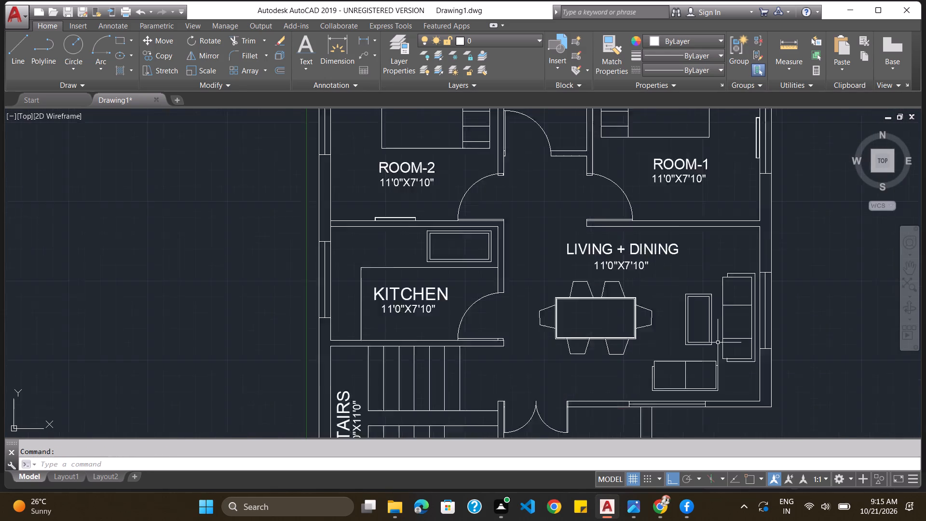
{"action": "scroll", "coordinate": [718, 343], "scroll_direction": "up", "scroll_amount": 1}
{"action": "double_click", "coordinate": [558, 222]}
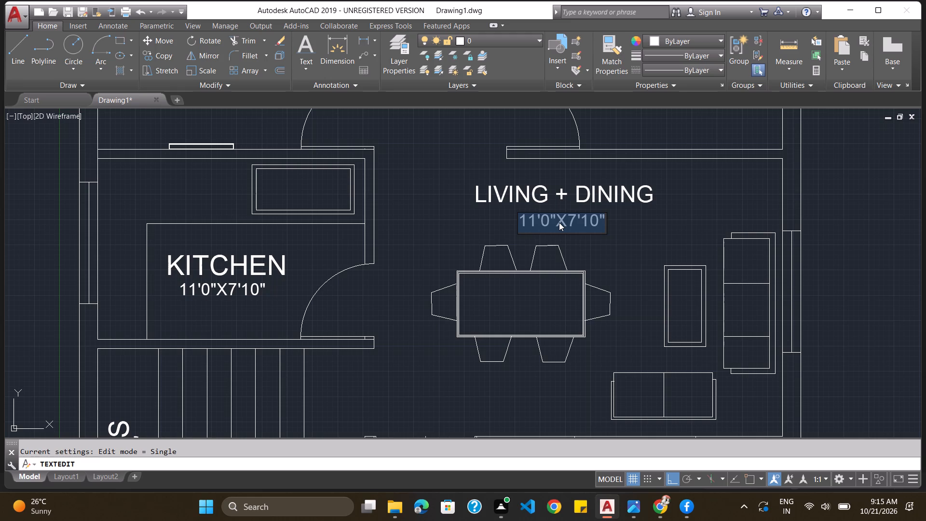
{"action": "type", "text": "17"}
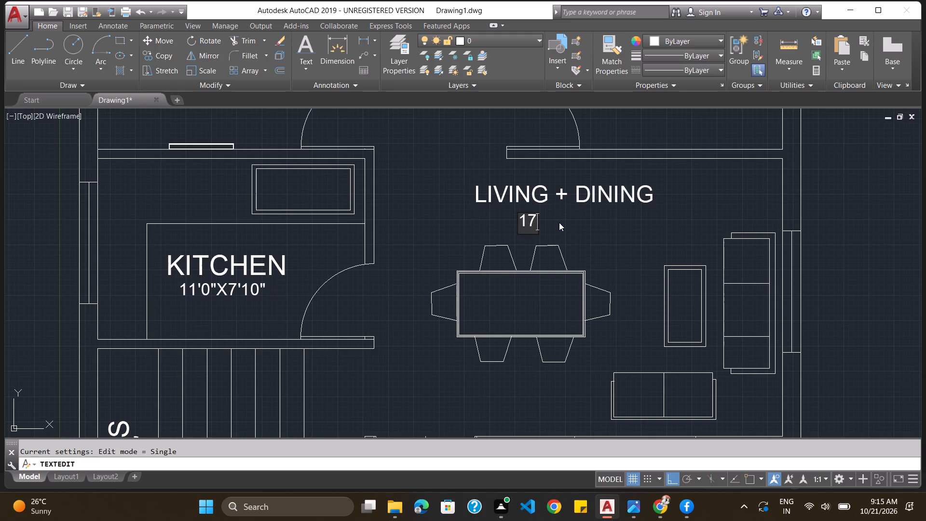
{"action": "key", "text": "apostrophe"}
{"action": "key", "text": "2"}
{"action": "key", "text": "shift+quotedbl"}
{"action": "key", "text": "x"}
{"action": "type", "text": "11"}
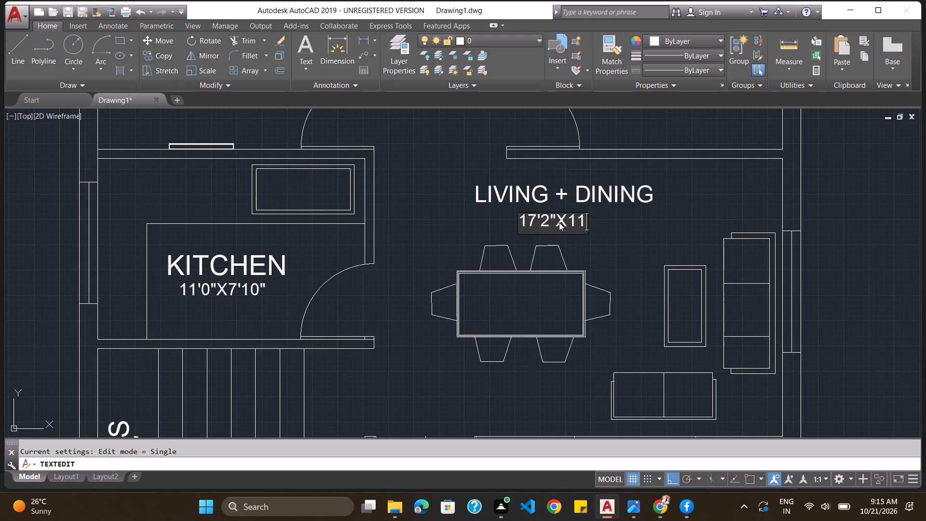
{"action": "key", "text": "apostrophe"}
{"action": "type", "text": "10"}
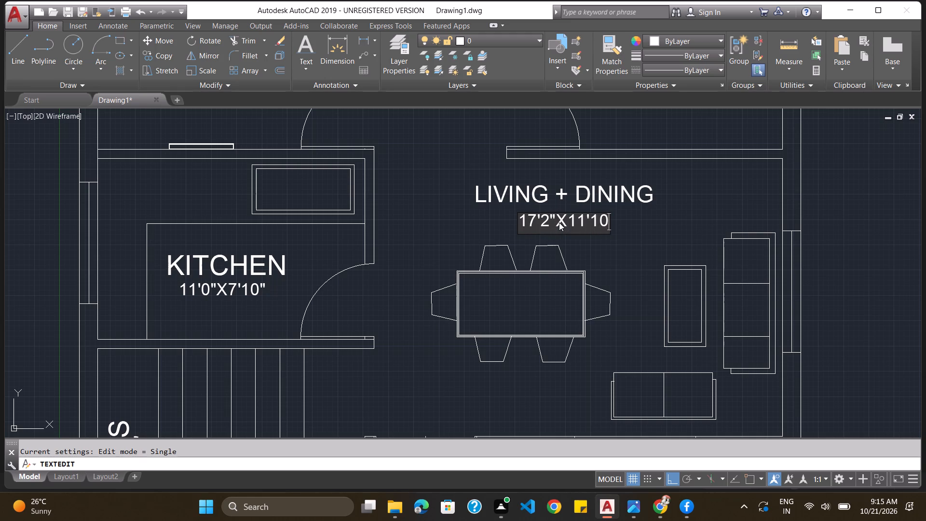
{"action": "key", "text": "shift+quotedbl"}
{"action": "key", "text": "Return"}
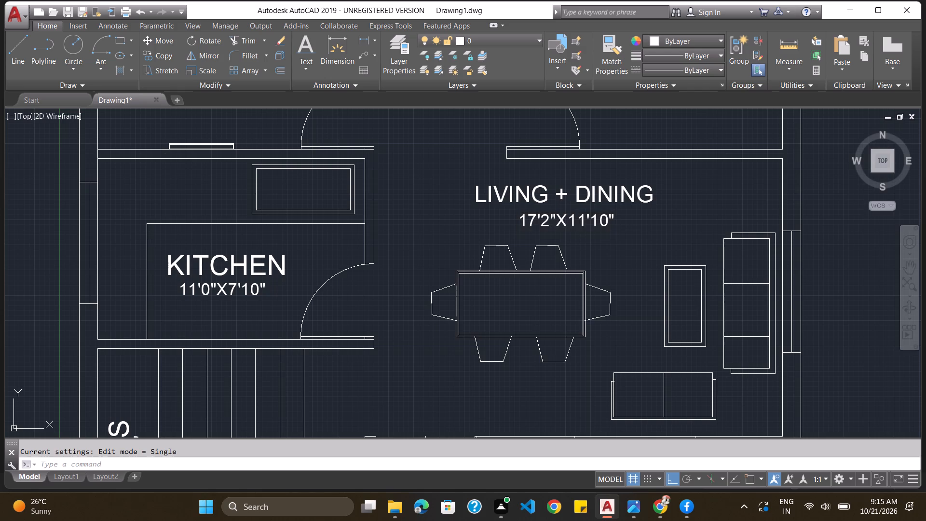
Nudge the living and dining size text so it sits centred just beneath the LIVING + DINING label.
{"action": "left_click", "coordinate": [557, 219]}
{"action": "left_click", "coordinate": [558, 219]}
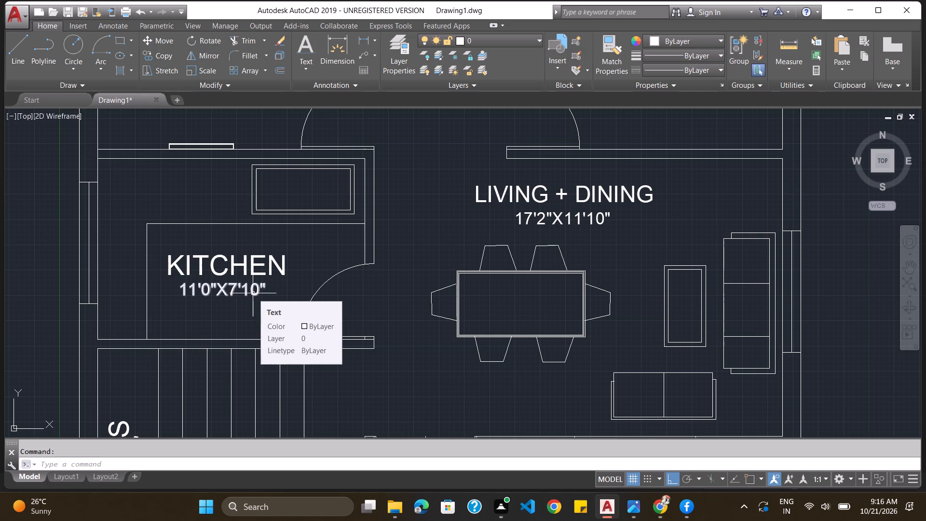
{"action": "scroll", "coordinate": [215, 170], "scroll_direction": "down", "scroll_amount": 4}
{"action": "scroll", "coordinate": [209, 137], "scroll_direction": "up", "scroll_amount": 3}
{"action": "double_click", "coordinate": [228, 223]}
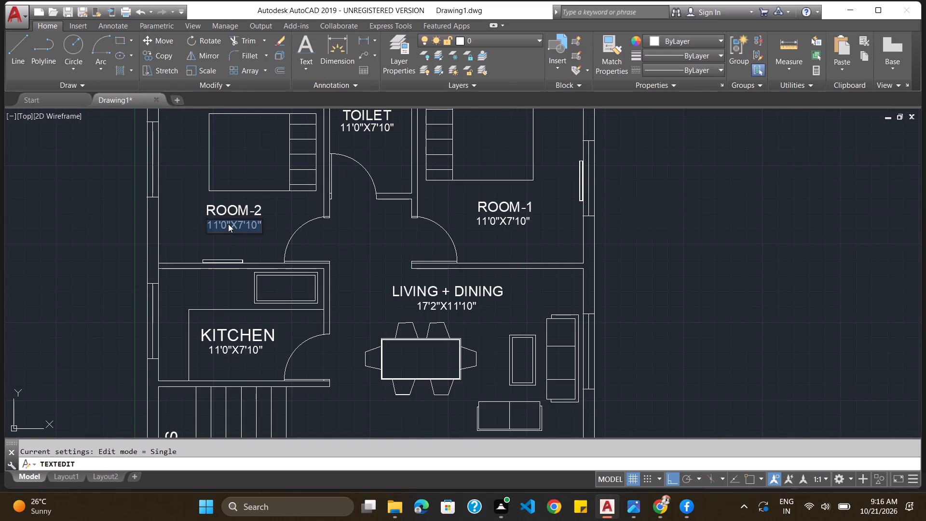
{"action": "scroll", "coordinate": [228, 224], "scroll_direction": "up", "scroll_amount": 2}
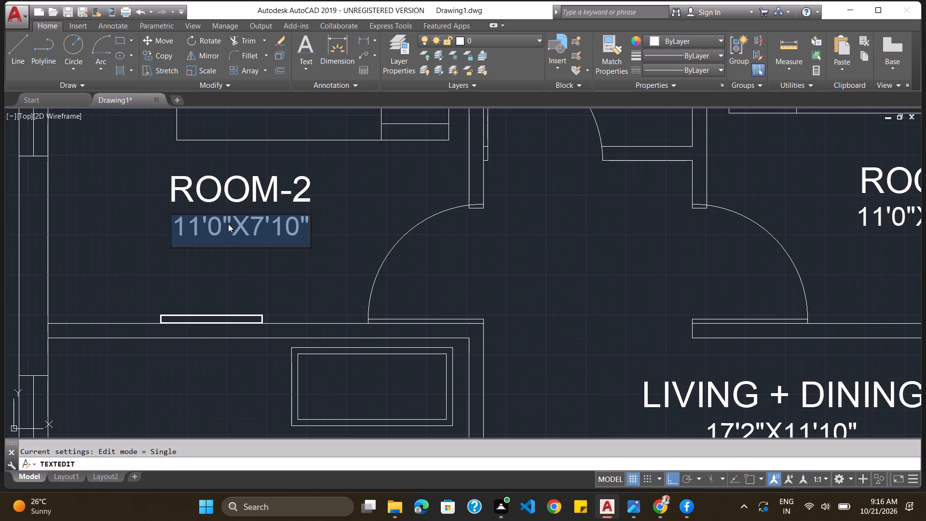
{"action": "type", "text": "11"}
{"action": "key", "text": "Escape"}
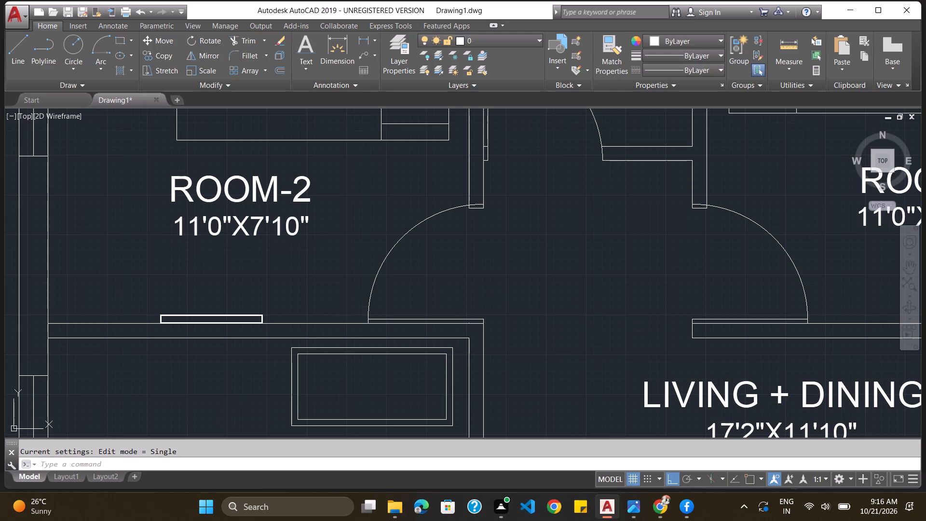
Change the size text under the ROOM-2 label to 11'0"X12'0".
{"action": "scroll", "coordinate": [219, 219], "scroll_direction": "down", "scroll_amount": 1}
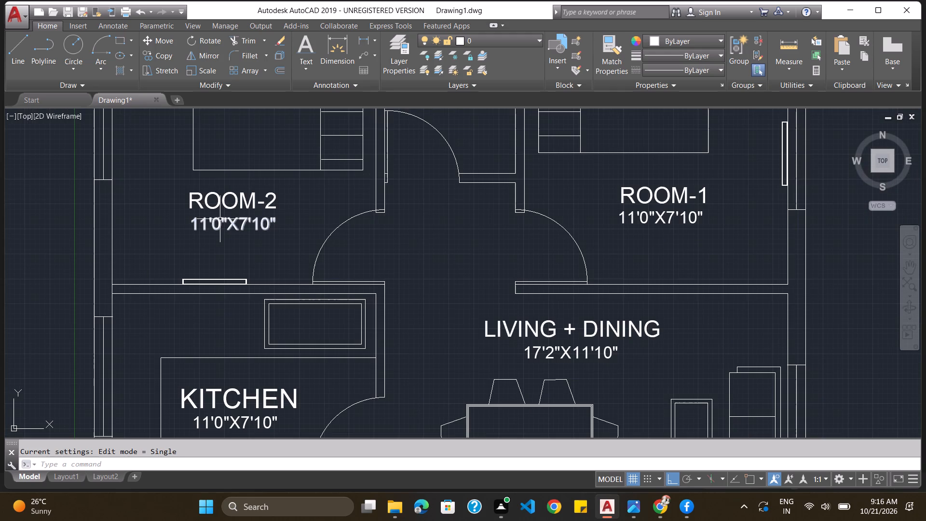
{"action": "scroll", "coordinate": [215, 205], "scroll_direction": "up", "scroll_amount": 1}
{"action": "left_click", "coordinate": [262, 236]}
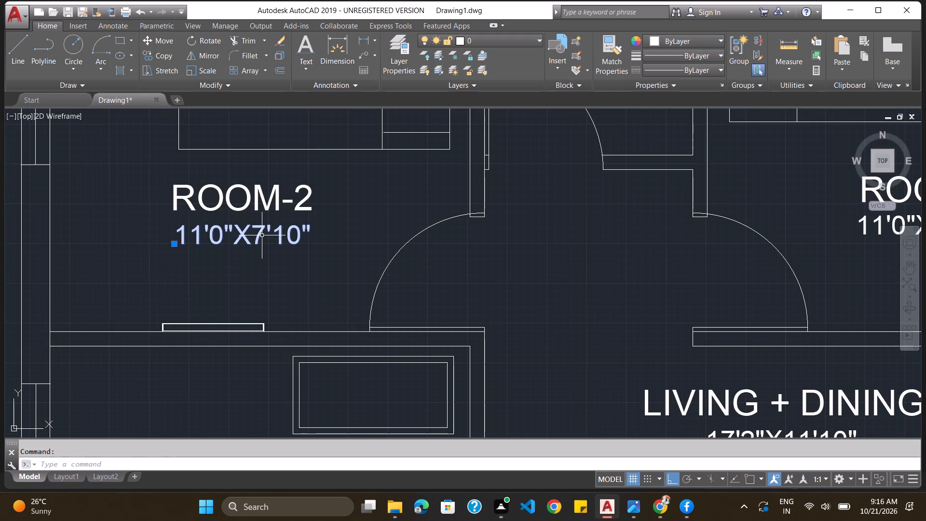
{"action": "left_click", "coordinate": [262, 234]}
{"action": "left_click", "coordinate": [262, 234]}
{"action": "double_click", "coordinate": [267, 227]}
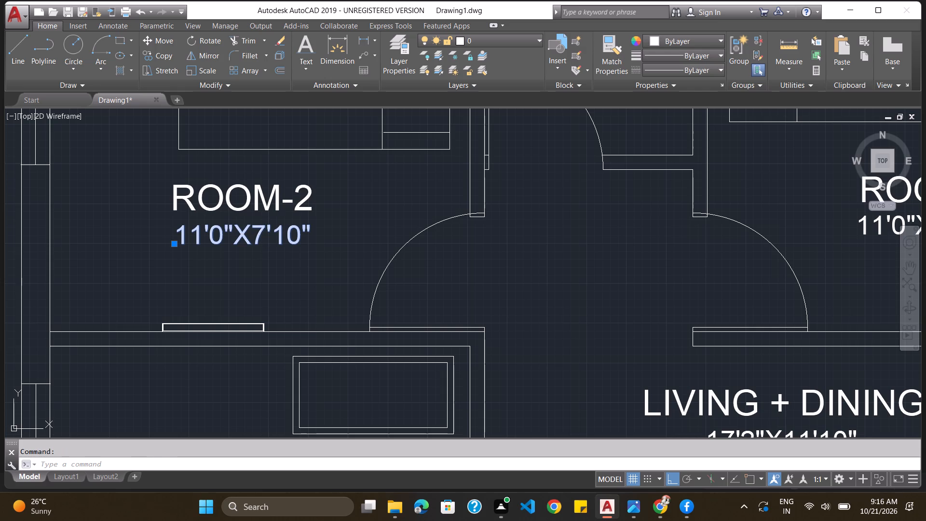
{"action": "left_click", "coordinate": [266, 232]}
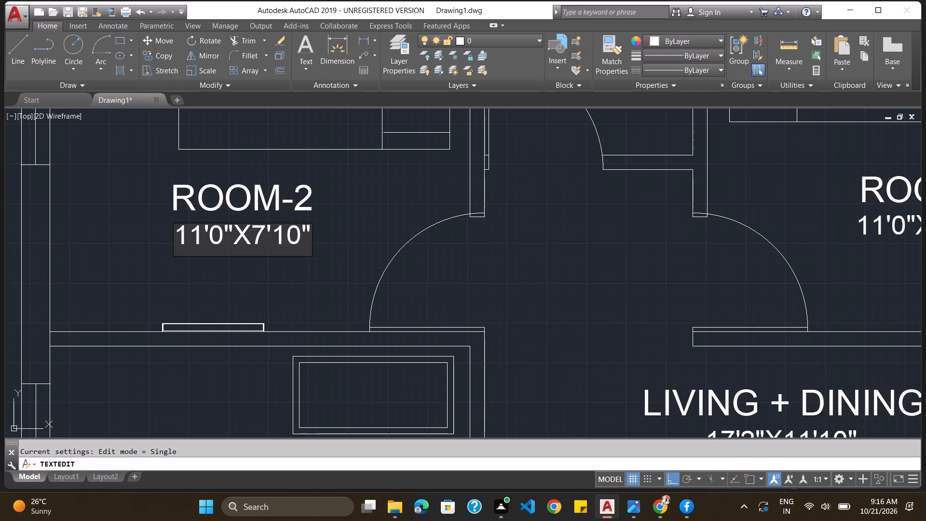
{"action": "key", "text": "BackSpace"}
{"action": "type", "text": "12"}
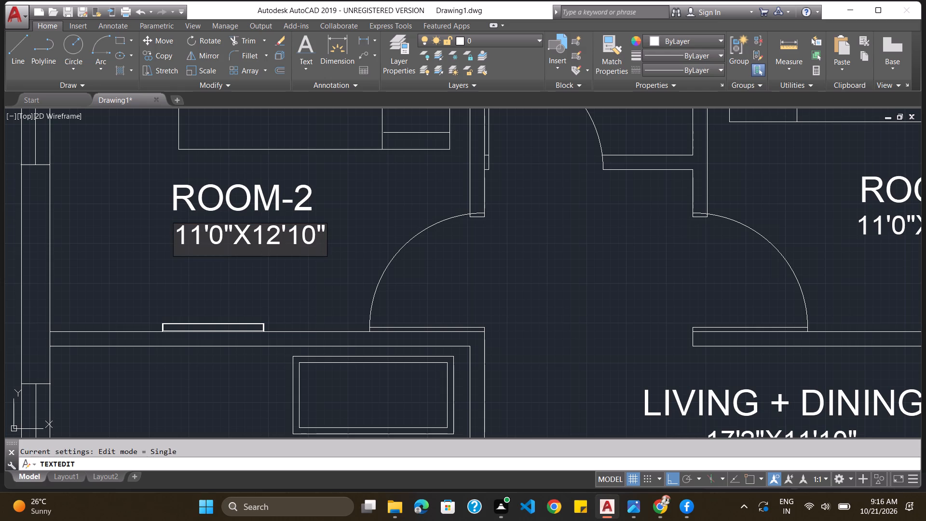
{"action": "left_click", "coordinate": [303, 233]}
{"action": "key", "text": "BackSpace"}
{"action": "key", "text": "Return"}
Change the size text under the TOILET label to 5'10"X7'0".
{"action": "scroll", "coordinate": [304, 232], "scroll_direction": "down", "scroll_amount": 3}
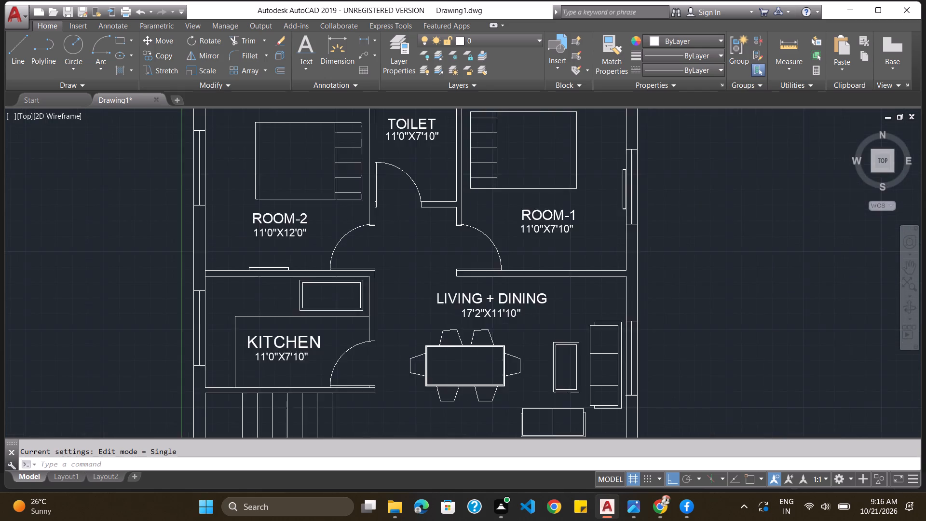
{"action": "scroll", "coordinate": [385, 167], "scroll_direction": "up", "scroll_amount": 3}
{"action": "left_click", "coordinate": [305, 185]}
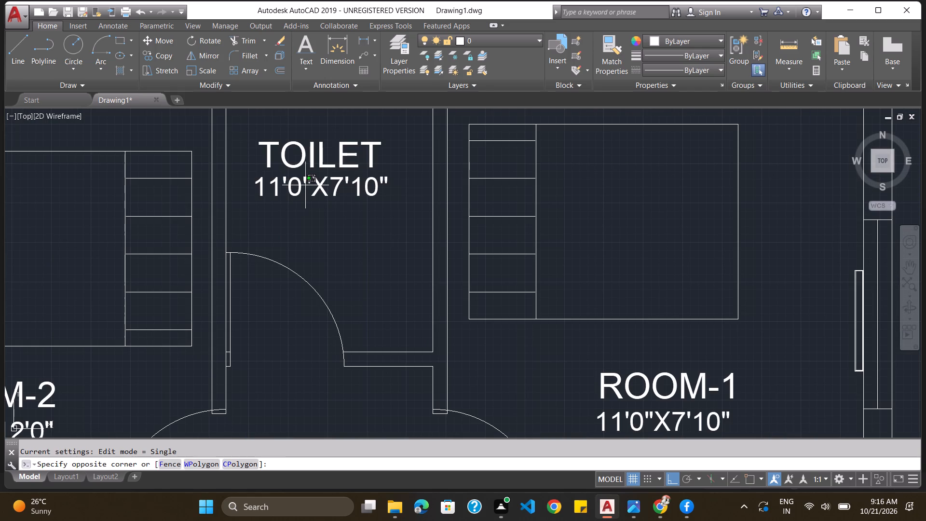
{"action": "double_click", "coordinate": [318, 182]}
{"action": "left_click", "coordinate": [319, 185]}
{"action": "left_click", "coordinate": [319, 185]}
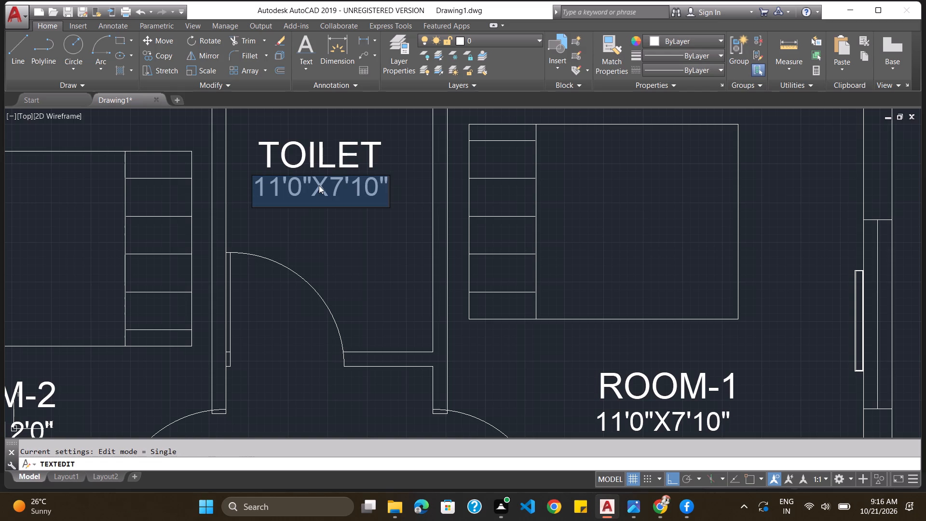
{"action": "type", "text": "5;"}
{"action": "key", "text": "BackSpace"}
{"action": "type", "text": "'10"}
{"action": "key", "text": "shift+quotedbl"}
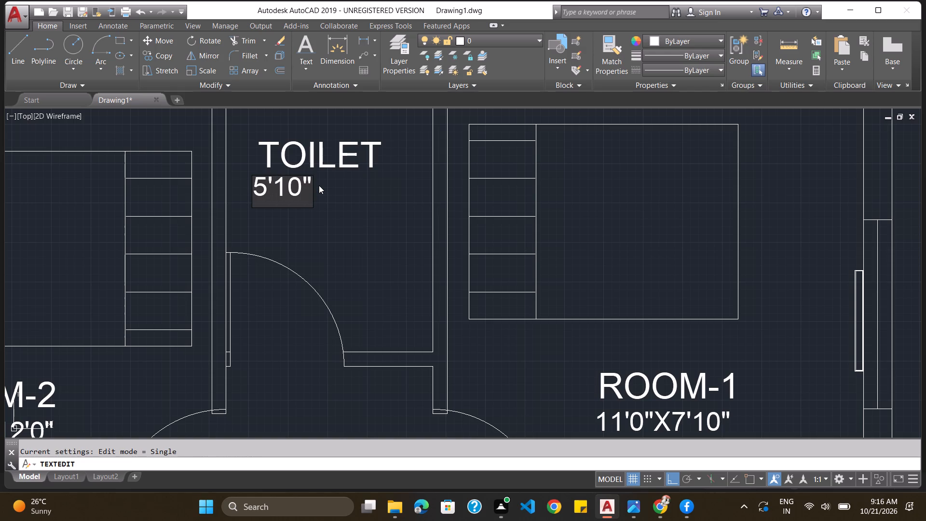
{"action": "key", "text": "x"}
{"action": "key", "text": "7"}
{"action": "type", "text": "'0\""}
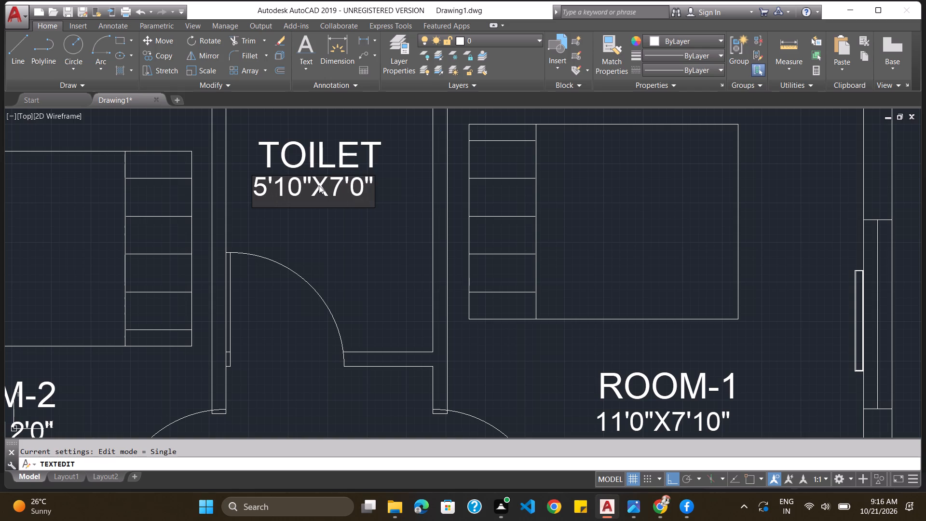
{"action": "key", "text": "Return"}
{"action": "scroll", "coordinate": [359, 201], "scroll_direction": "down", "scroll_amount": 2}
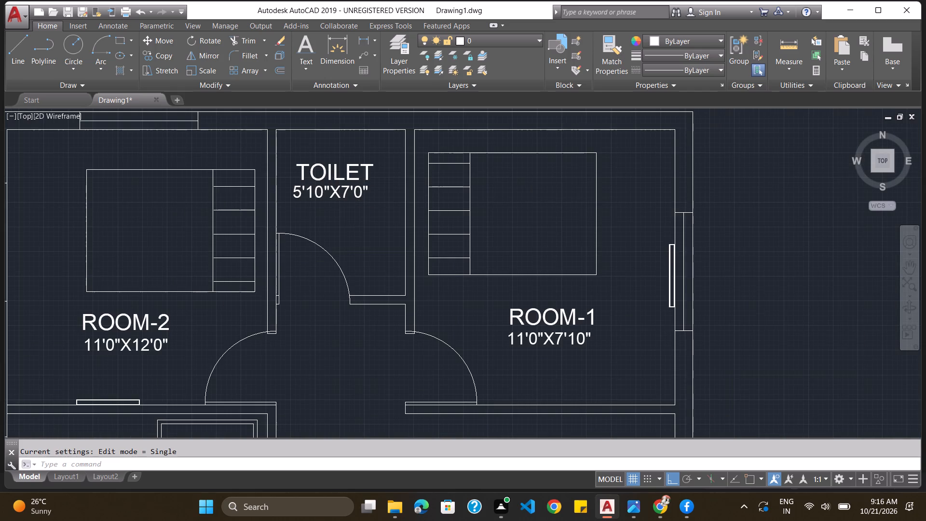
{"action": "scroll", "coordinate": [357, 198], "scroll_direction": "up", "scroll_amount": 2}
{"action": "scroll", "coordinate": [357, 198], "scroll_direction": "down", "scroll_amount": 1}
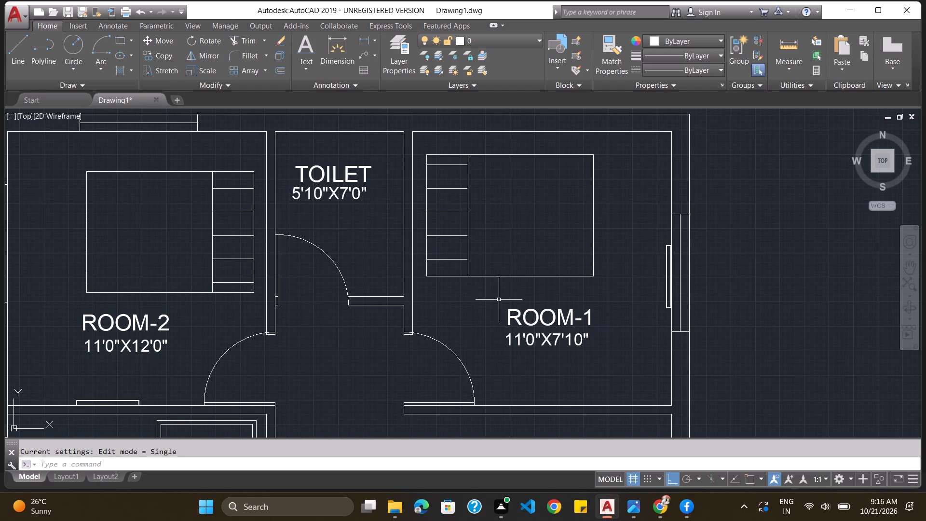
Change the size text under the ROOM-1 label to 11'0"X12'0".
{"action": "left_click", "coordinate": [566, 338]}
{"action": "left_click", "coordinate": [566, 338]}
{"action": "left_click", "coordinate": [566, 338]}
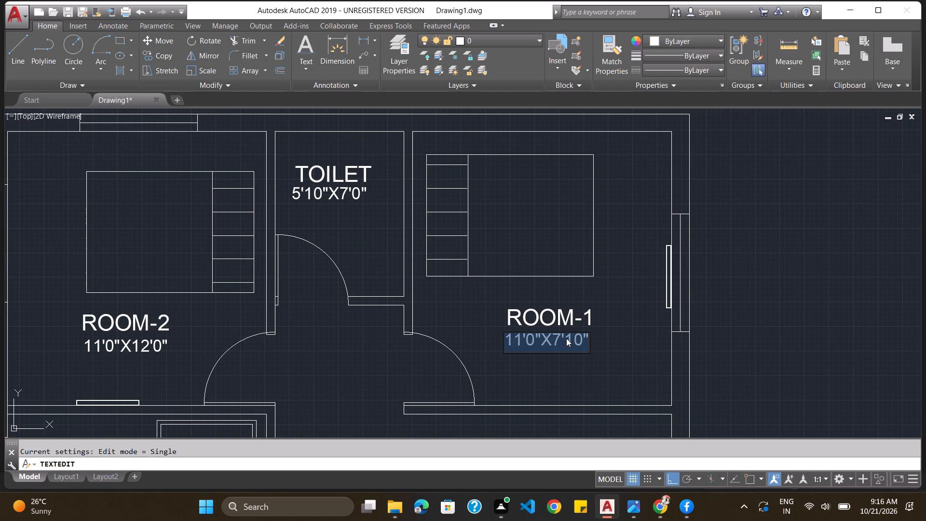
{"action": "key", "text": "Left"}
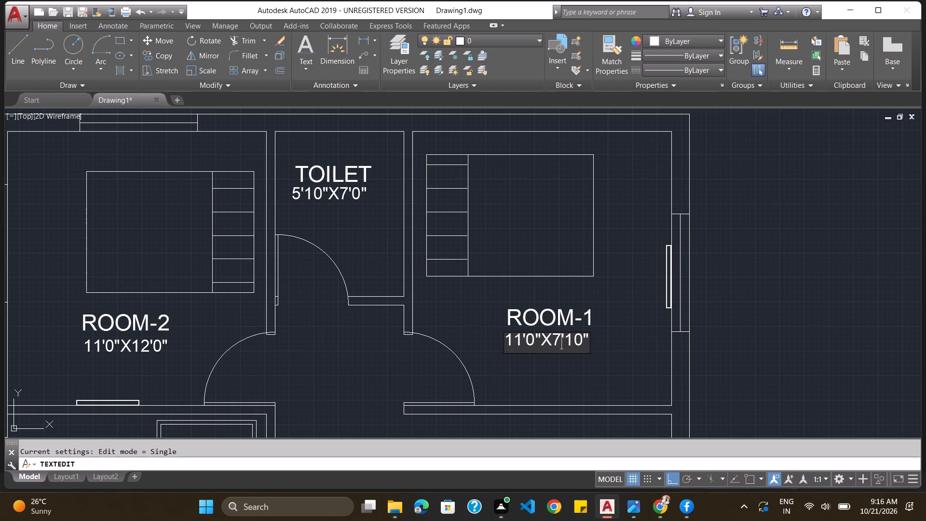
{"action": "key", "text": "backslash"}
{"action": "key", "text": "BackSpace"}
{"action": "key", "text": "BackSpace"}
{"action": "type", "text": "12"}
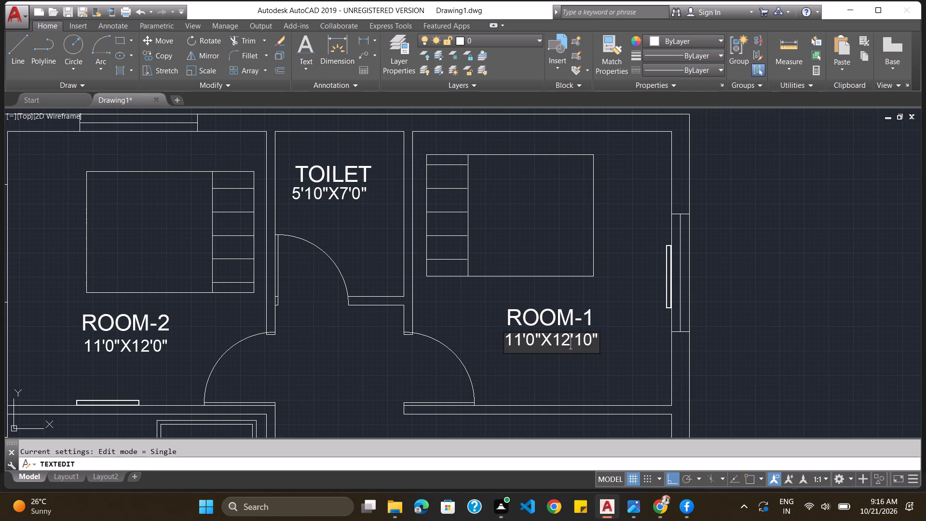
{"action": "key", "text": "Right"}
{"action": "key", "text": "Right"}
{"action": "key", "text": "BackSpace"}
{"action": "key", "text": "Return"}
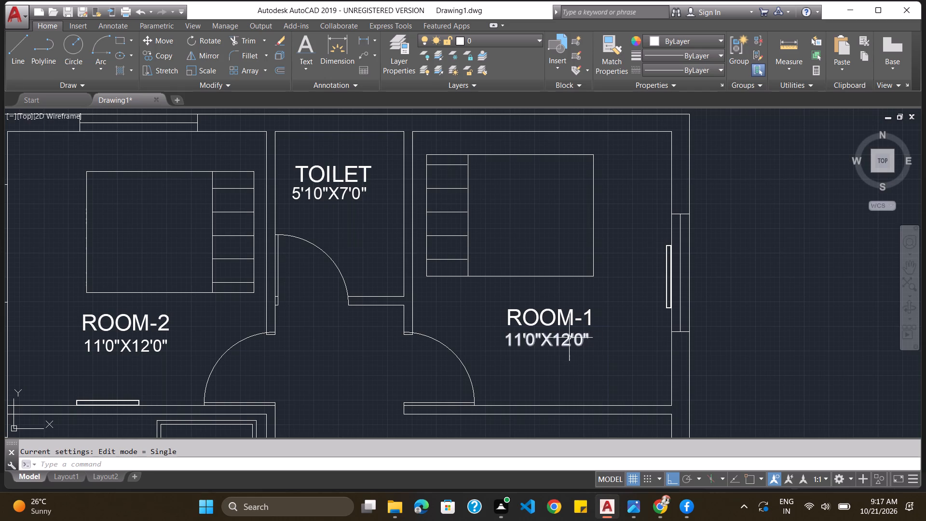
Review the whole floor plan, checking the room labels, size texts and furniture in every space.
{"action": "scroll", "coordinate": [570, 336], "scroll_direction": "down", "scroll_amount": 3}
{"action": "scroll", "coordinate": [512, 354], "scroll_direction": "down", "scroll_amount": 2}
{"action": "scroll", "coordinate": [514, 383], "scroll_direction": "up", "scroll_amount": 3}
{"action": "scroll", "coordinate": [514, 400], "scroll_direction": "down", "scroll_amount": 2}
{"action": "scroll", "coordinate": [519, 420], "scroll_direction": "up", "scroll_amount": 2}
{"action": "scroll", "coordinate": [519, 420], "scroll_direction": "down", "scroll_amount": 1}
{"action": "scroll", "coordinate": [519, 420], "scroll_direction": "up", "scroll_amount": 1}
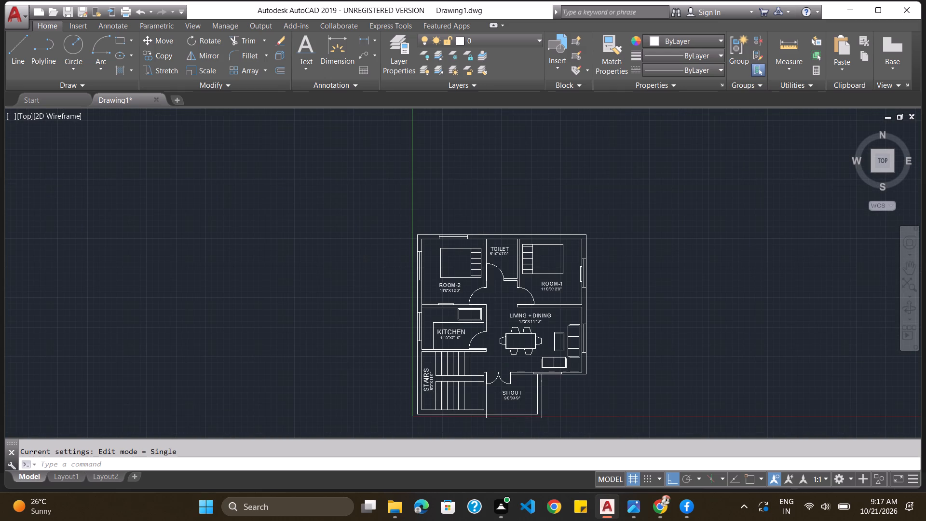
{"action": "left_click", "coordinate": [519, 420]}
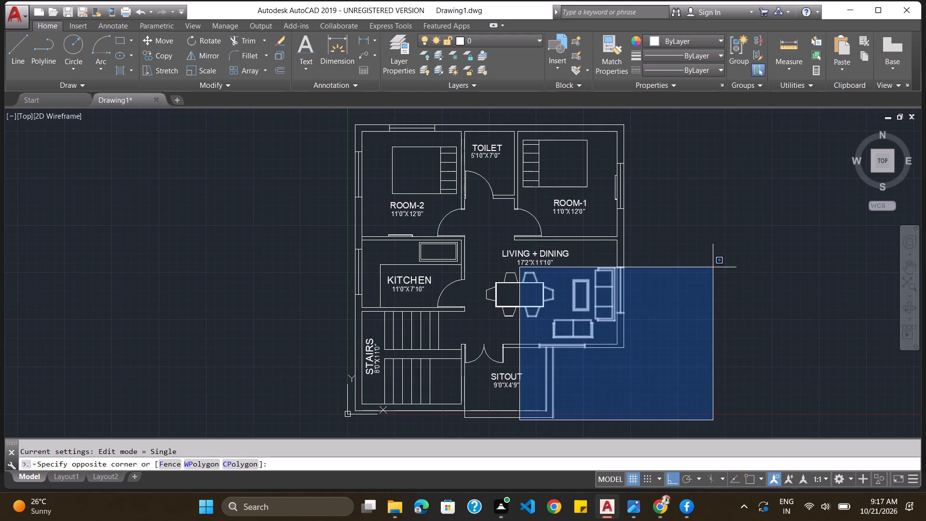
{"action": "key", "text": "Escape"}
{"action": "scroll", "coordinate": [654, 278], "scroll_direction": "down", "scroll_amount": 1}
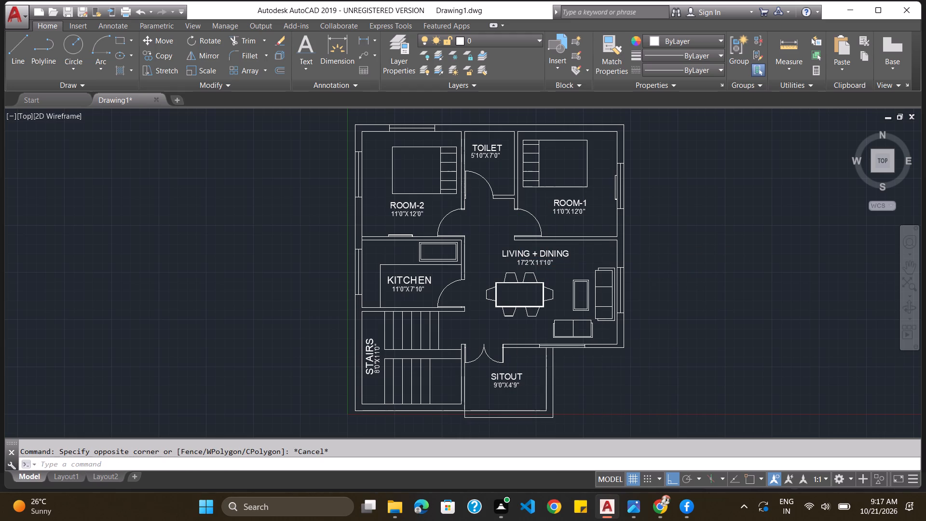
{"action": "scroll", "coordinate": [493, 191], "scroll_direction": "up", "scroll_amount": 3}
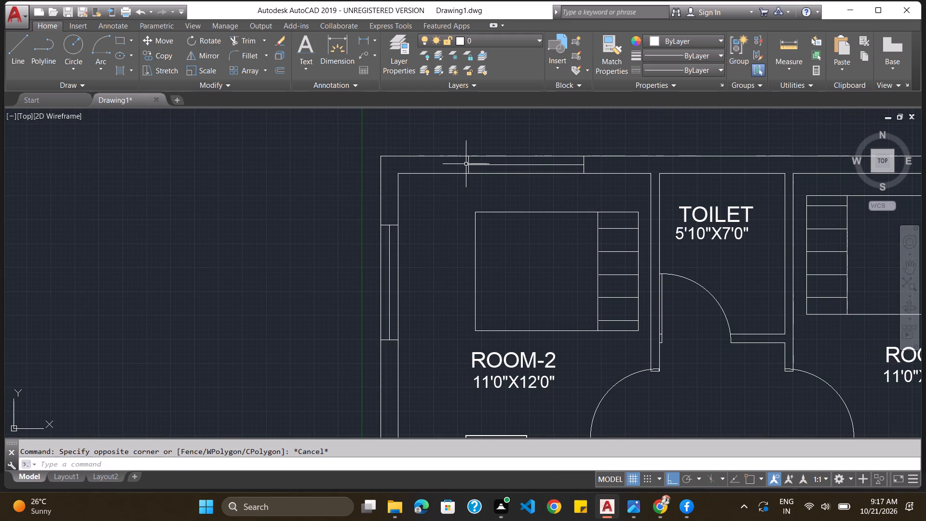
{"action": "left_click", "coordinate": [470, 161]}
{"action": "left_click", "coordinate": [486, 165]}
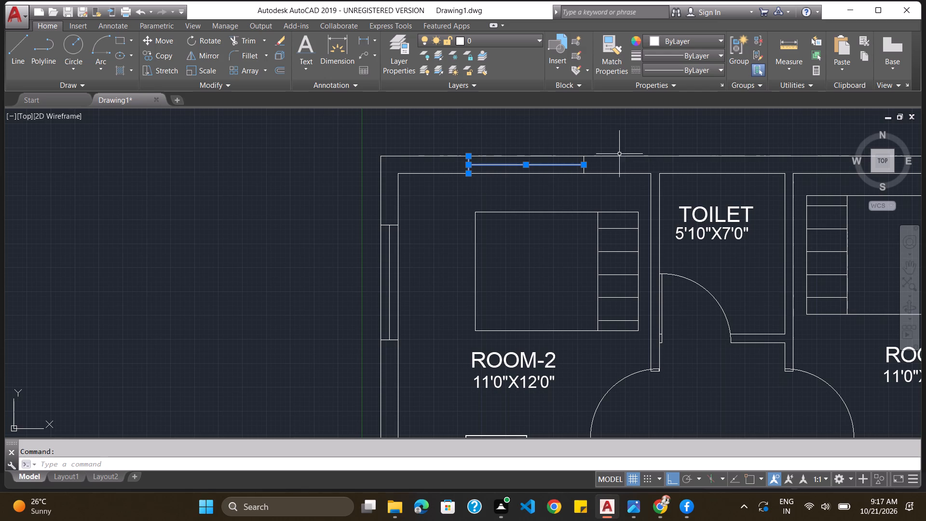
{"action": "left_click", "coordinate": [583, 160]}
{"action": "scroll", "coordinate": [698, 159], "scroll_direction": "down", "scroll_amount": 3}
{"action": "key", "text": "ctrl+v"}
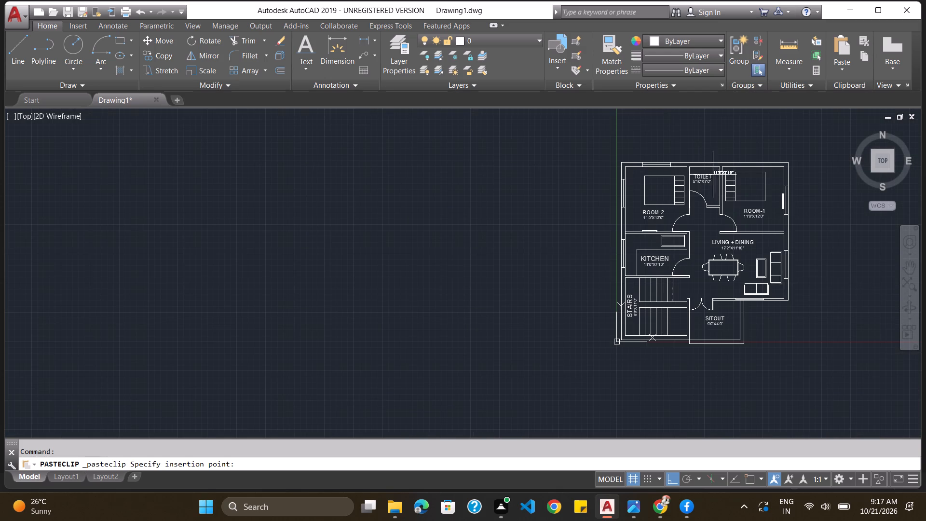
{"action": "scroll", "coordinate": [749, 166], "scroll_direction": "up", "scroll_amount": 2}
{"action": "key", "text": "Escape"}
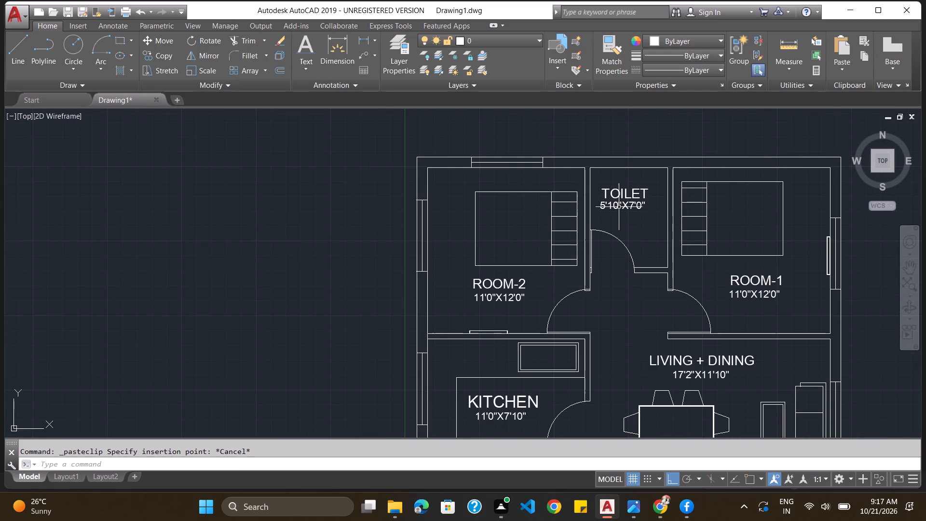
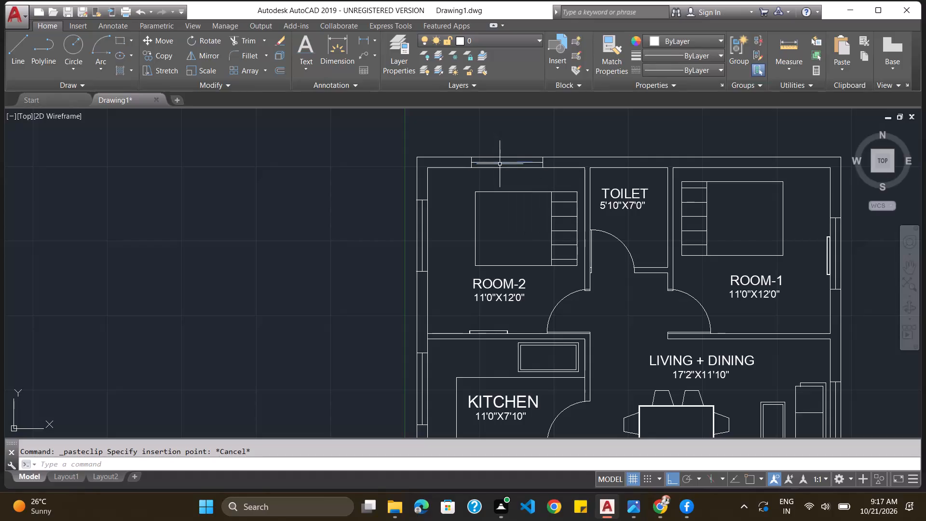
Copy the three-line window from ROOM-2's top wall into ROOM-1's top wall, above the bed.
{"action": "left_click", "coordinate": [500, 164]}
{"action": "scroll", "coordinate": [541, 159], "scroll_direction": "up", "scroll_amount": 3}
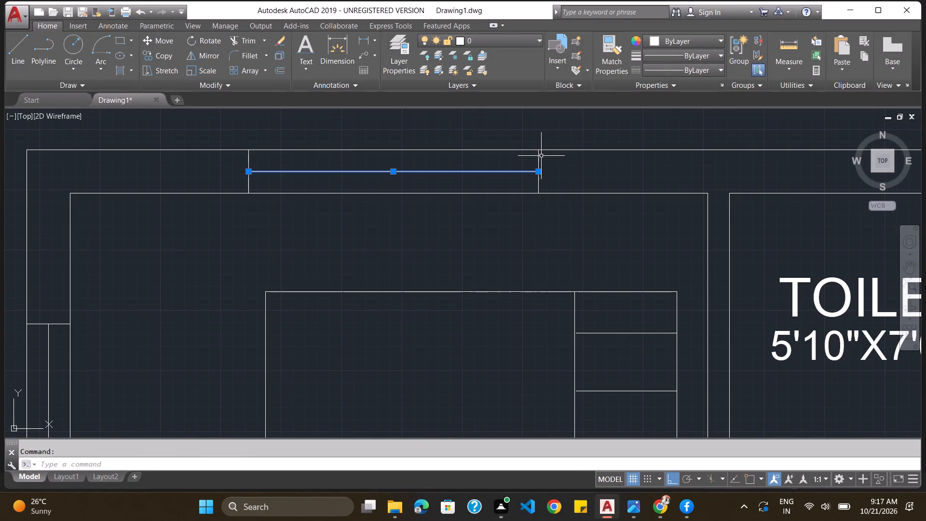
{"action": "left_click", "coordinate": [537, 157]}
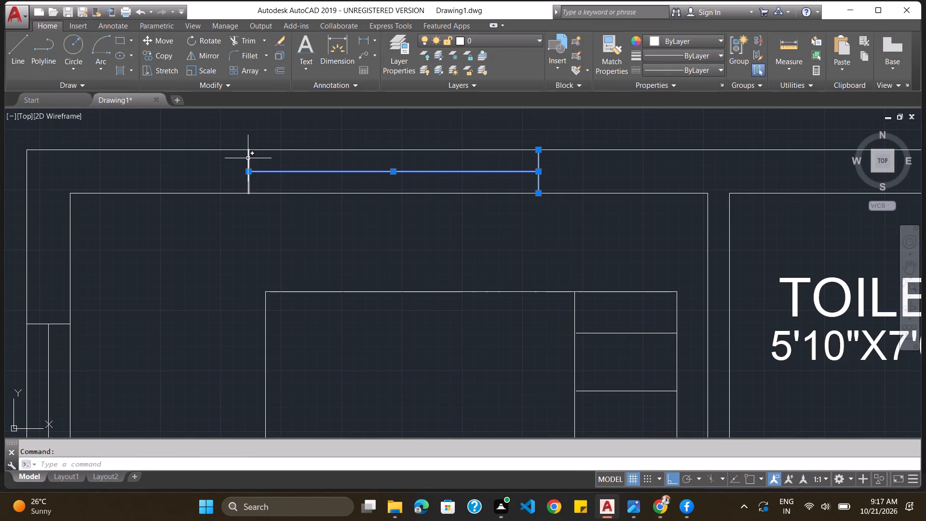
{"action": "left_click", "coordinate": [248, 158]}
{"action": "key", "text": "ctrl+c"}
{"action": "scroll", "coordinate": [462, 200], "scroll_direction": "down", "scroll_amount": 4}
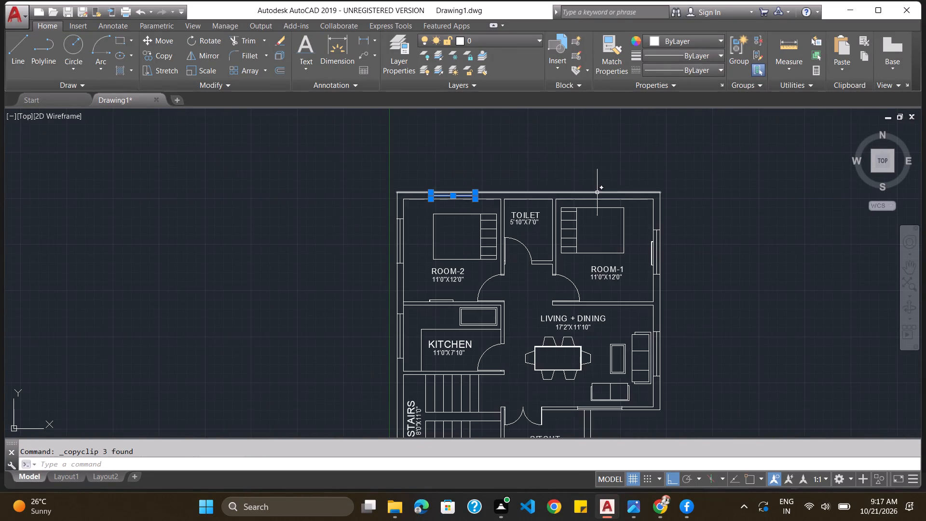
{"action": "scroll", "coordinate": [644, 191], "scroll_direction": "up", "scroll_amount": 3}
{"action": "key", "text": "ctrl+v"}
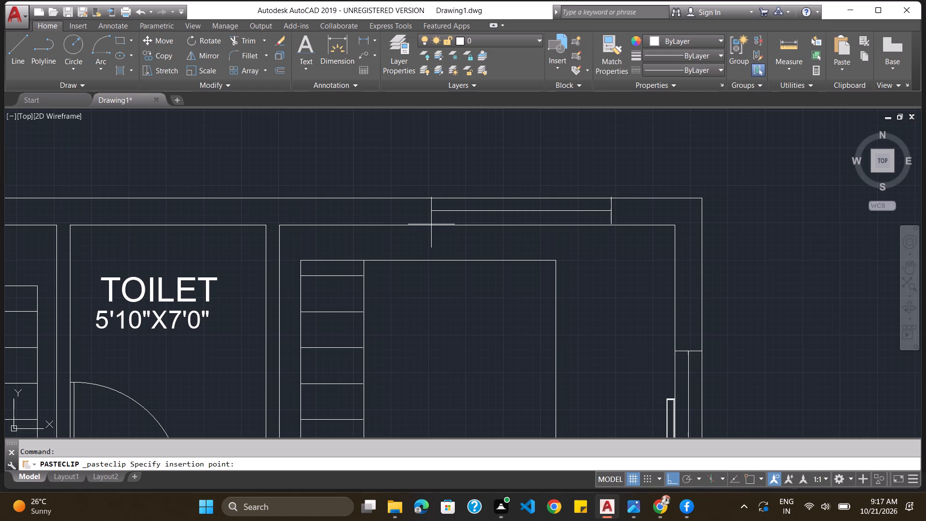
{"action": "scroll", "coordinate": [426, 224], "scroll_direction": "up", "scroll_amount": 2}
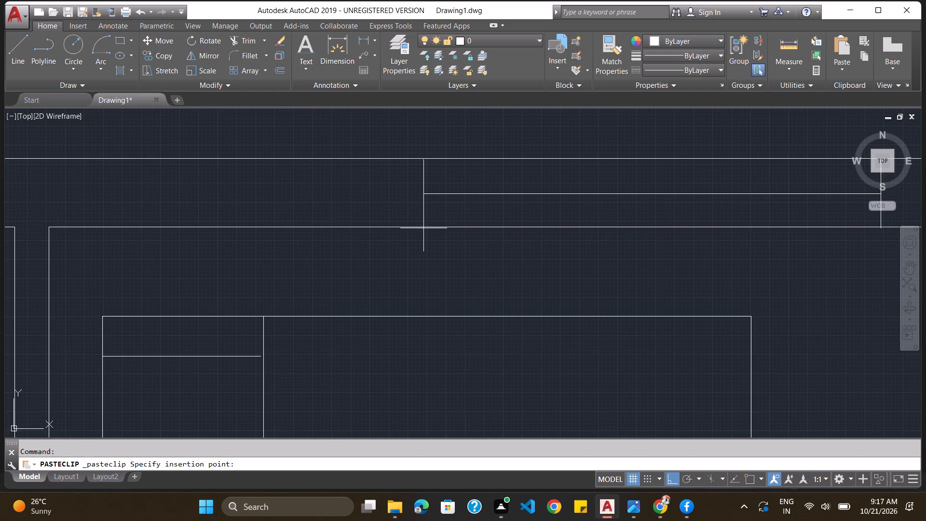
{"action": "left_click", "coordinate": [423, 228]}
{"action": "scroll", "coordinate": [423, 228], "scroll_direction": "down", "scroll_amount": 4}
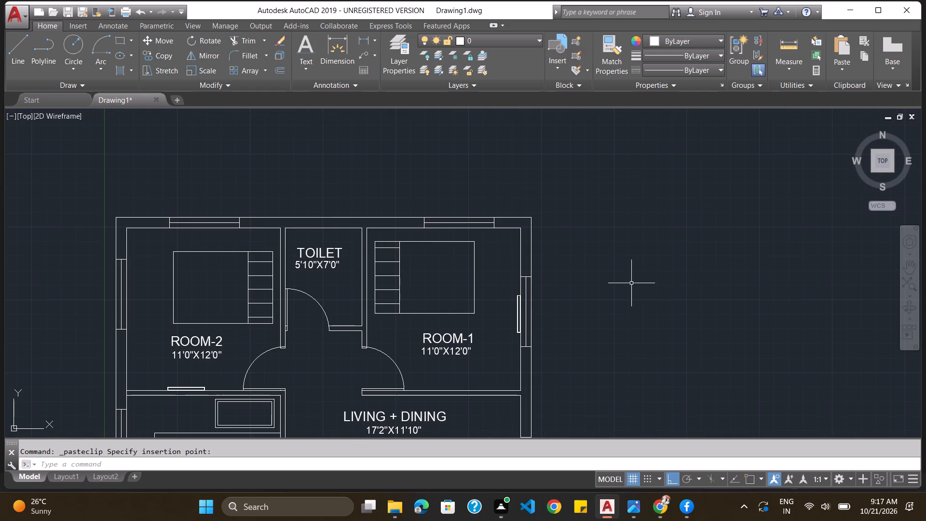
Add the single-line text W1 in the empty area above the plan, about 1'-11" high with rotation 0.
{"action": "scroll", "coordinate": [629, 283], "scroll_direction": "down", "scroll_amount": 2}
{"action": "scroll", "coordinate": [624, 282], "scroll_direction": "up", "scroll_amount": 2}
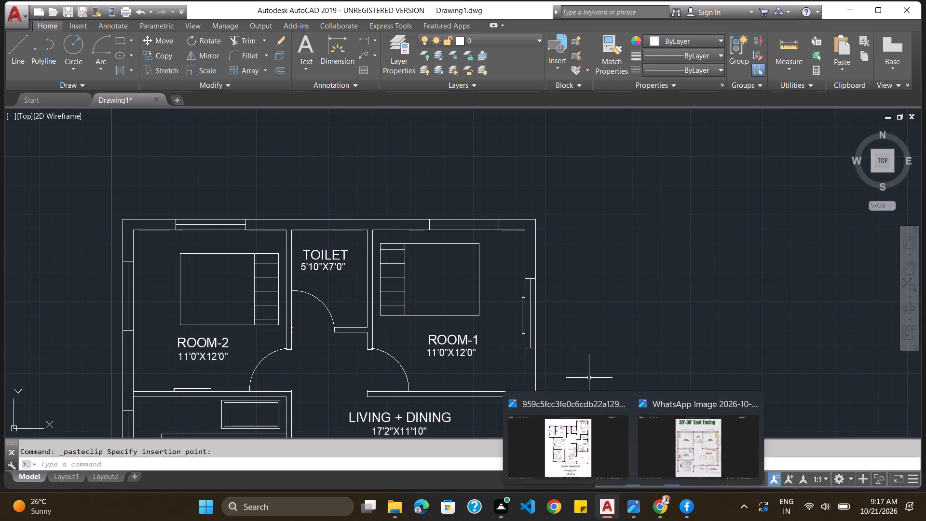
{"action": "scroll", "coordinate": [513, 287], "scroll_direction": "down", "scroll_amount": 2}
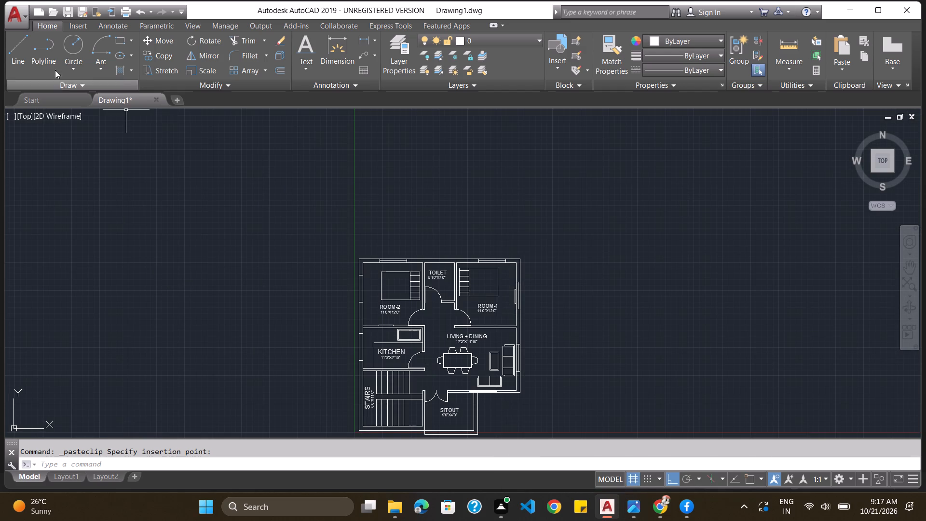
{"action": "left_click", "coordinate": [309, 68]}
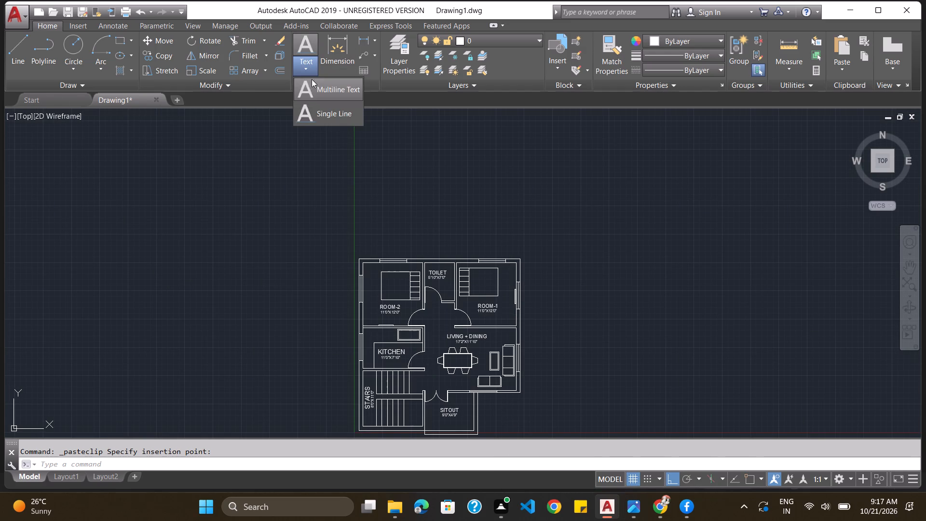
{"action": "left_click", "coordinate": [313, 116]}
{"action": "left_click", "coordinate": [323, 197]}
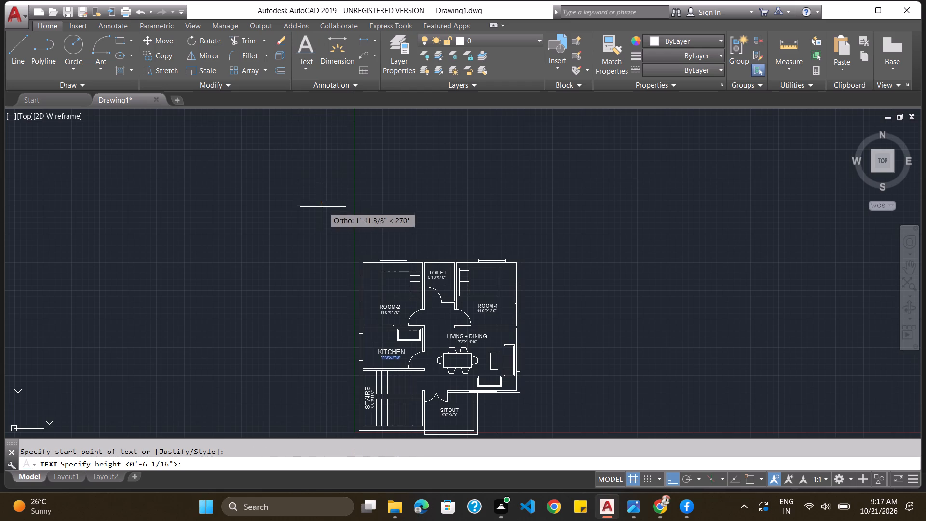
{"action": "left_click", "coordinate": [322, 206]}
{"action": "key", "text": "0"}
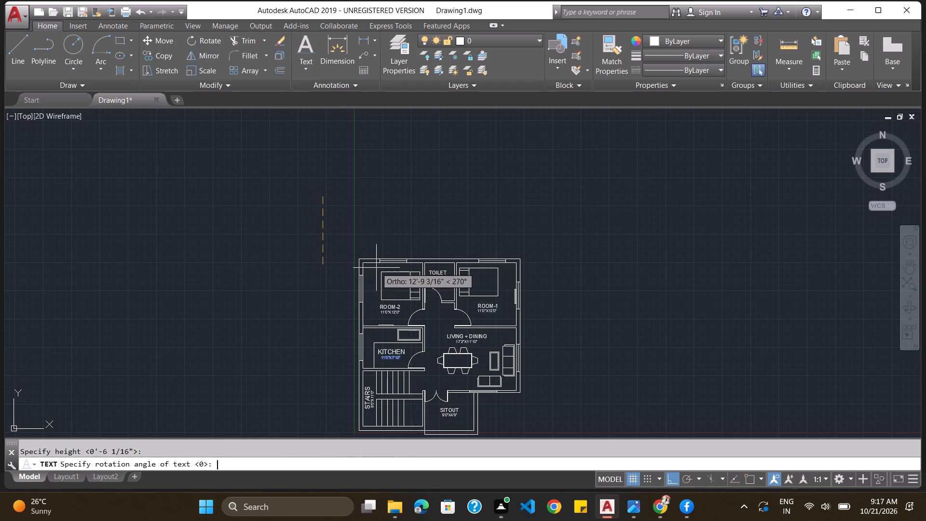
{"action": "key", "text": "Return"}
{"action": "key", "text": "w"}
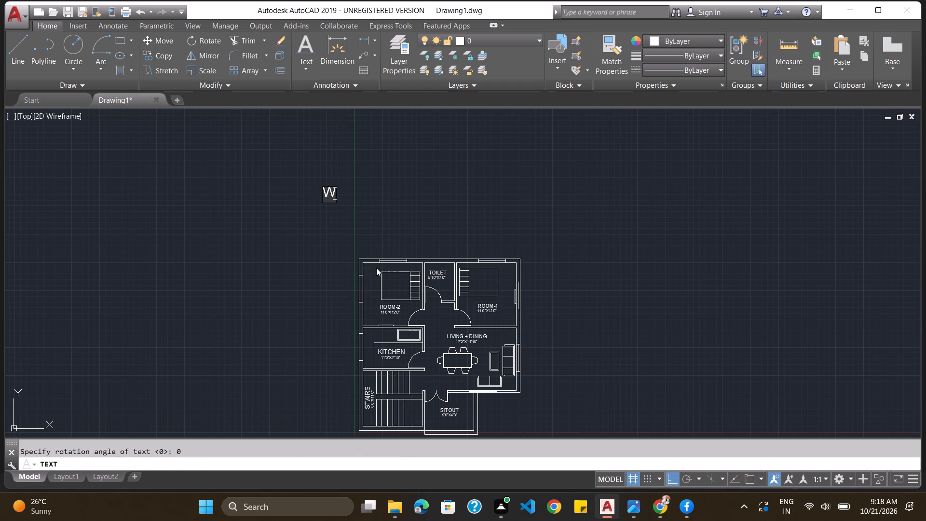
{"action": "key", "text": "1"}
{"action": "key", "text": "Return"}
{"action": "key", "text": "Return"}
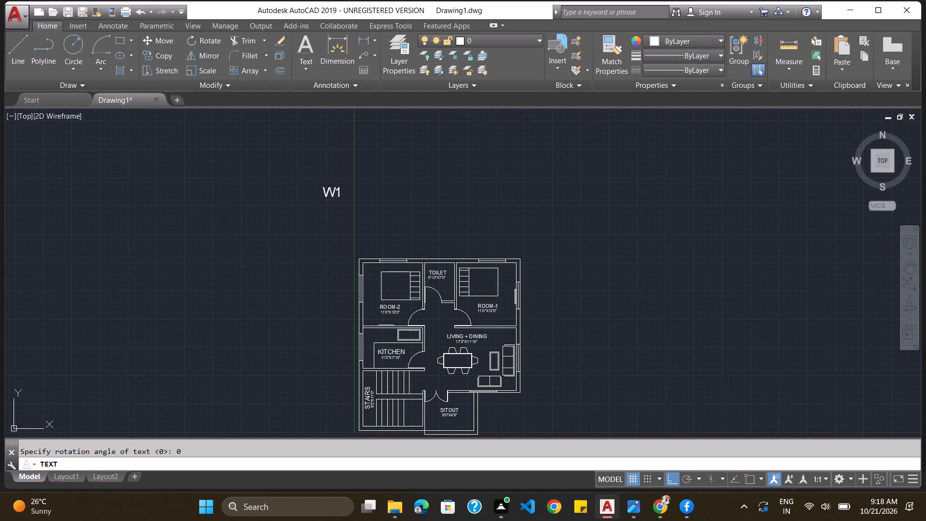
Move the W1 label to just above the window in ROOM-1's top wall.
{"action": "left_click", "coordinate": [331, 191]}
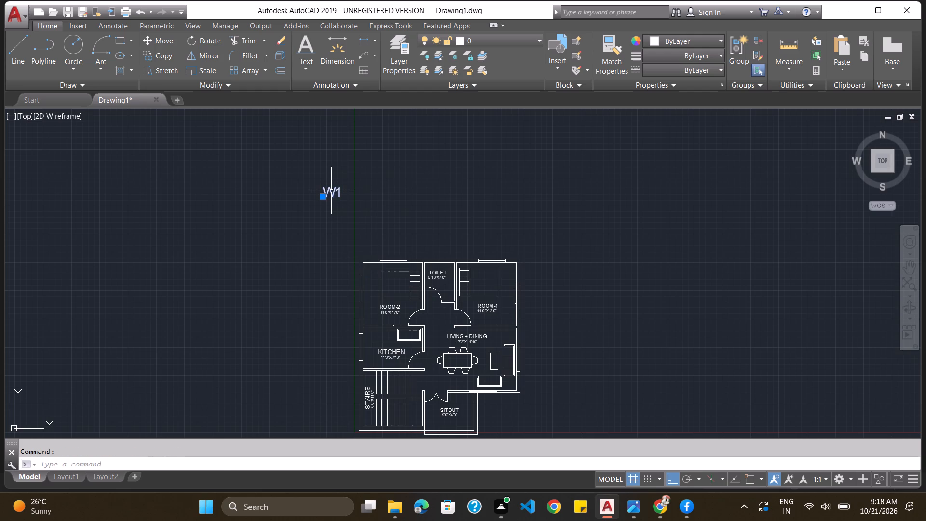
{"action": "left_click_drag", "start_coordinate": [327, 192], "coordinate": [486, 249]}
{"action": "left_click_drag", "start_coordinate": [486, 249], "coordinate": [487, 249]}
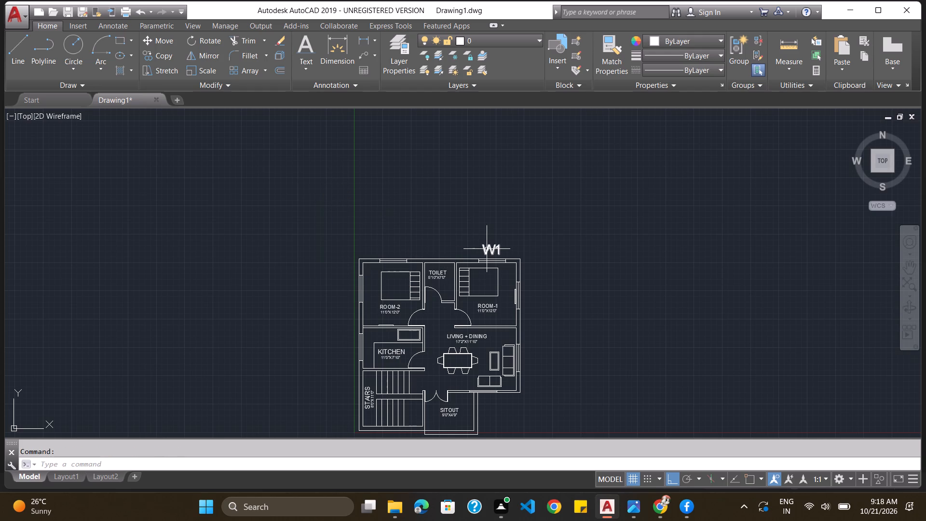
{"action": "left_click", "coordinate": [487, 249]}
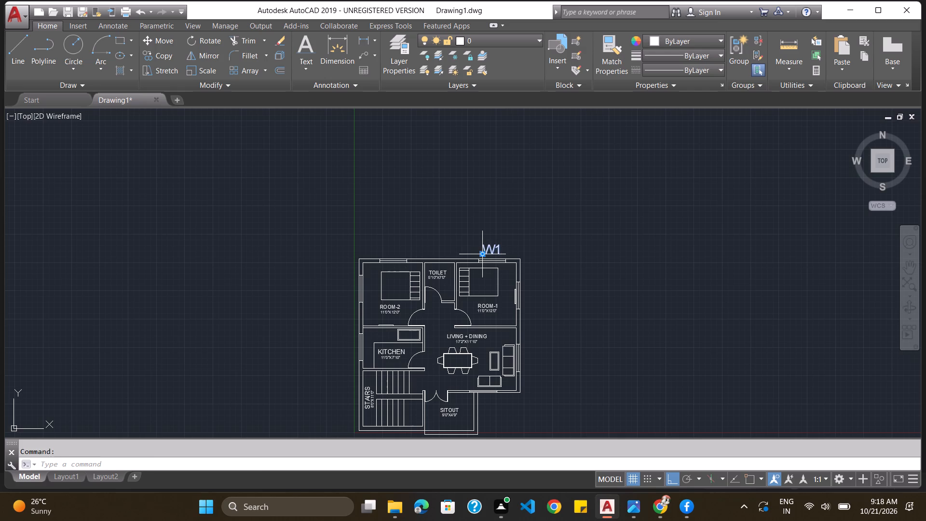
{"action": "left_click", "coordinate": [481, 254]}
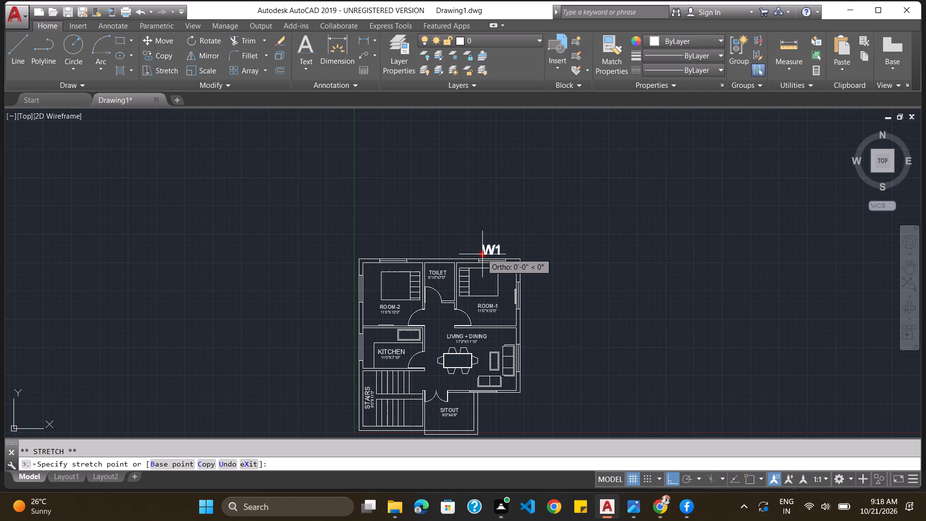
{"action": "left_click", "coordinate": [481, 254]}
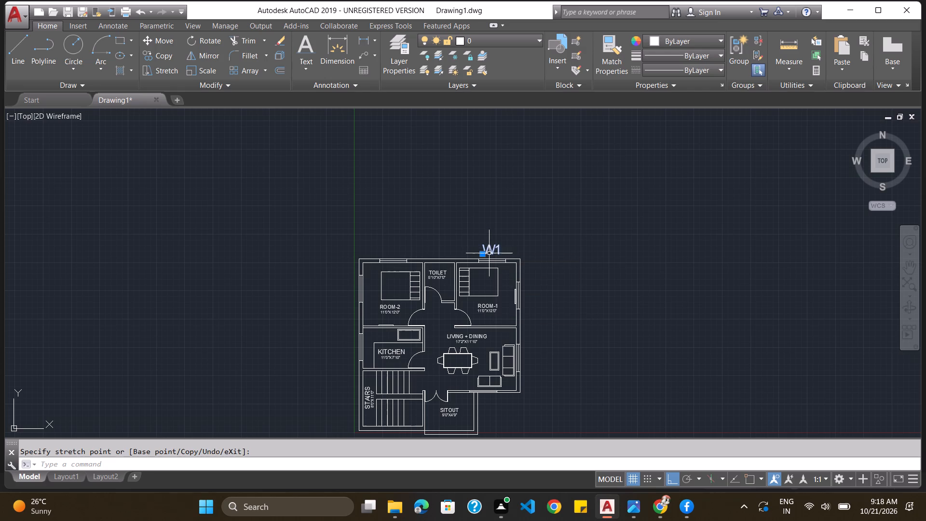
Scale the W1 label above ROOM-1's window down to about half its size.
{"action": "scroll", "coordinate": [490, 253], "scroll_direction": "up", "scroll_amount": 5}
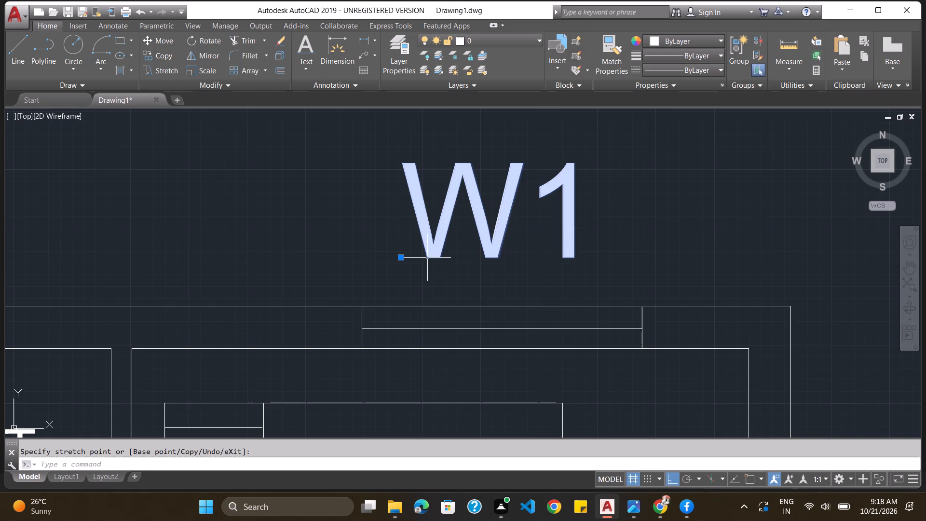
{"action": "left_click", "coordinate": [427, 259]}
{"action": "left_click", "coordinate": [434, 250]}
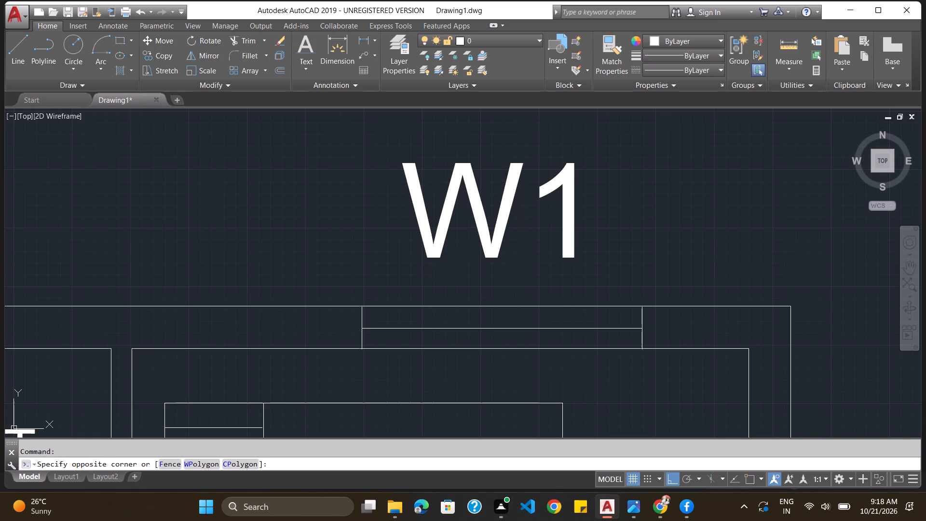
{"action": "left_click", "coordinate": [431, 256]}
{"action": "left_click", "coordinate": [427, 253]}
{"action": "type", "text": "SC"}
{"action": "key", "text": "backslash"}
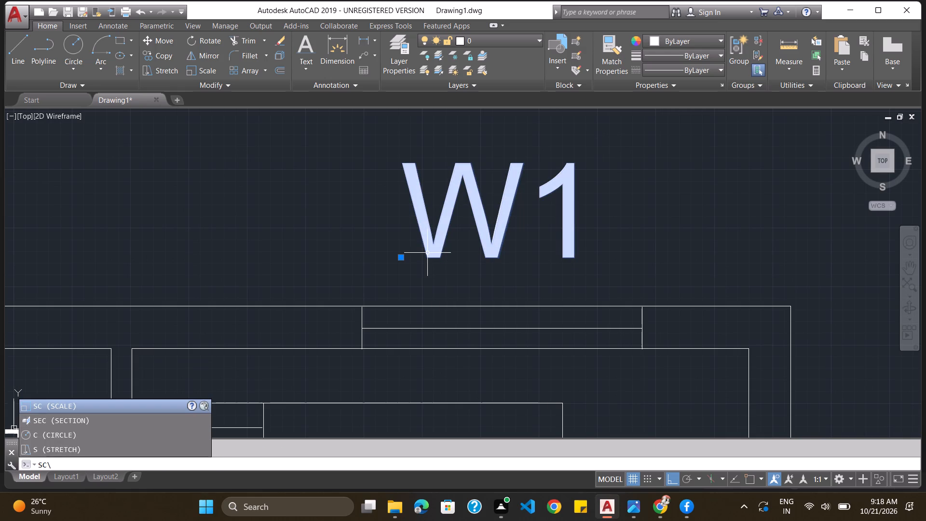
{"action": "key", "text": "BackSpace"}
{"action": "key", "text": "Return"}
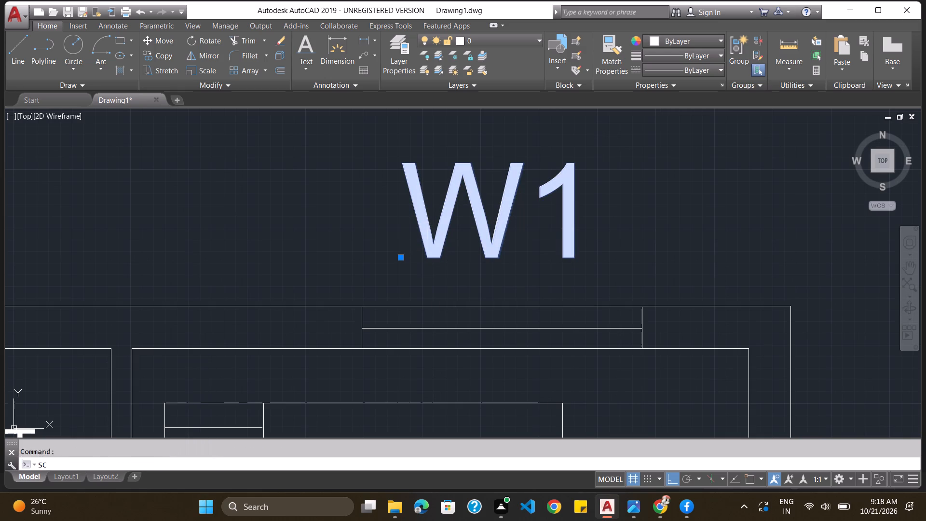
{"action": "left_click", "coordinate": [427, 255]}
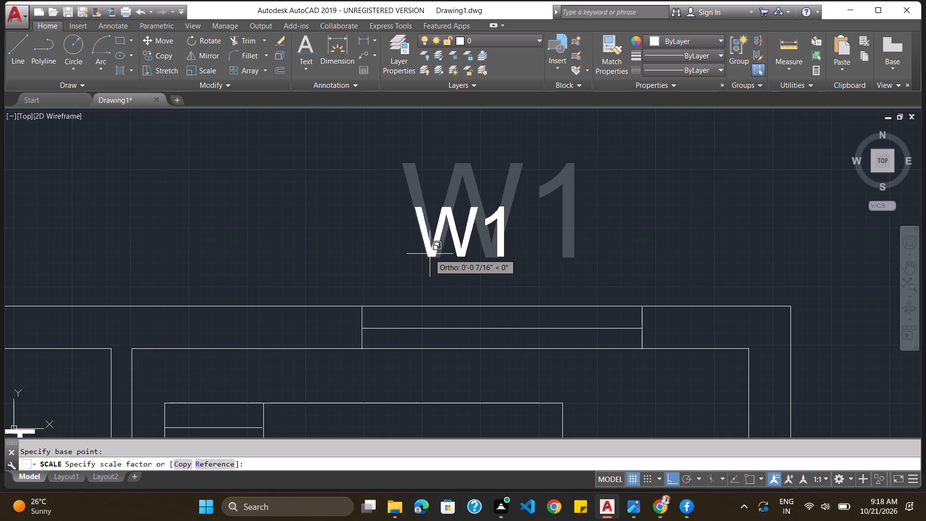
{"action": "left_click", "coordinate": [430, 254]}
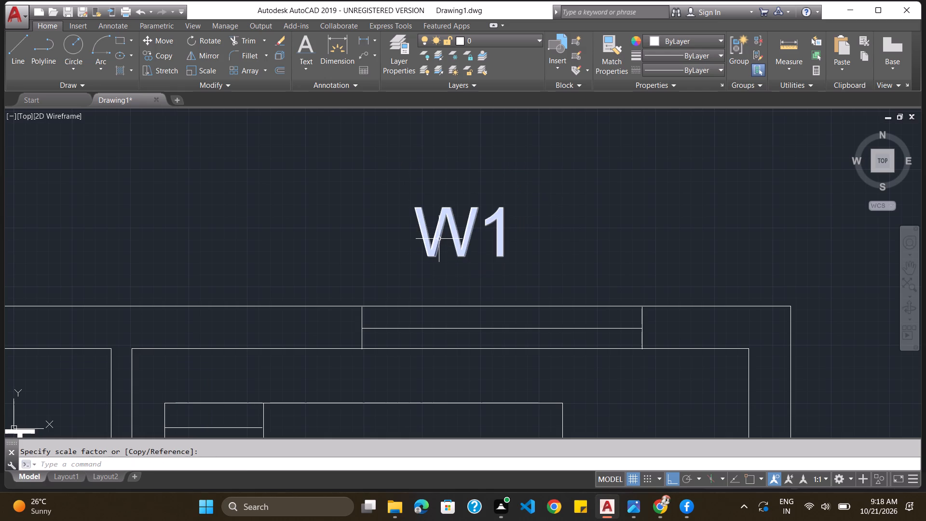
Move the reduced W1 label closer to ROOM-1's top window, roughly centred over it.
{"action": "left_click", "coordinate": [438, 238]}
{"action": "left_click_drag", "start_coordinate": [438, 238], "coordinate": [470, 273]}
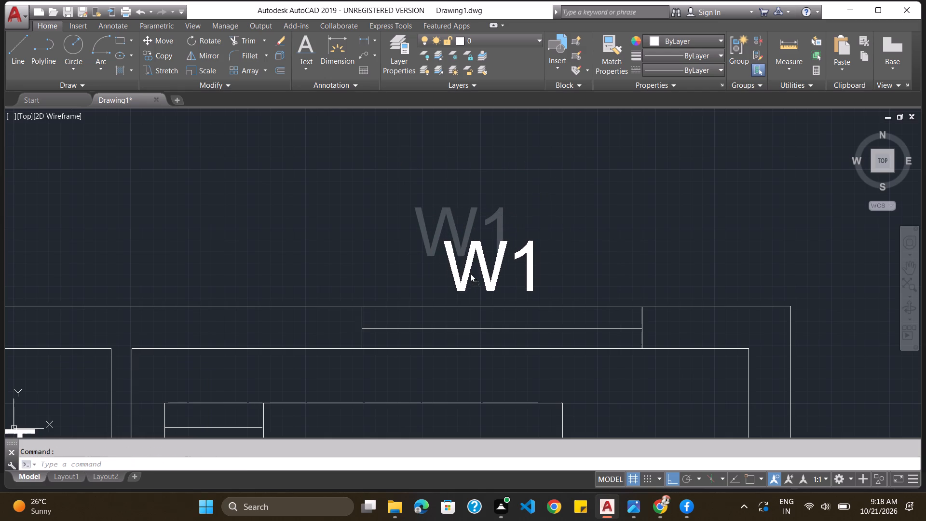
{"action": "left_click_drag", "start_coordinate": [470, 273], "coordinate": [486, 274]}
Copy the W1 label and place the copy above the window in ROOM-2's top wall.
{"action": "left_click", "coordinate": [486, 269]}
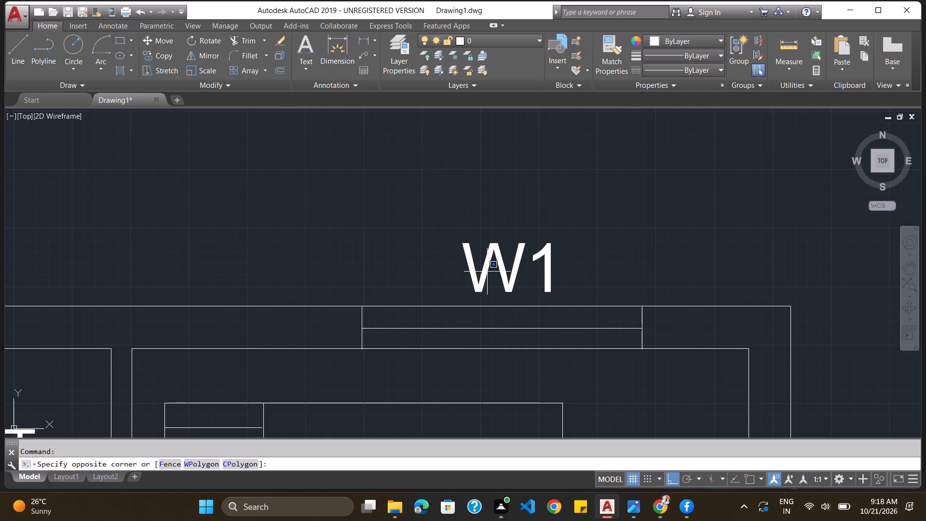
{"action": "left_click", "coordinate": [488, 272]}
{"action": "left_click", "coordinate": [486, 272]}
{"action": "key", "text": "ctrl+c"}
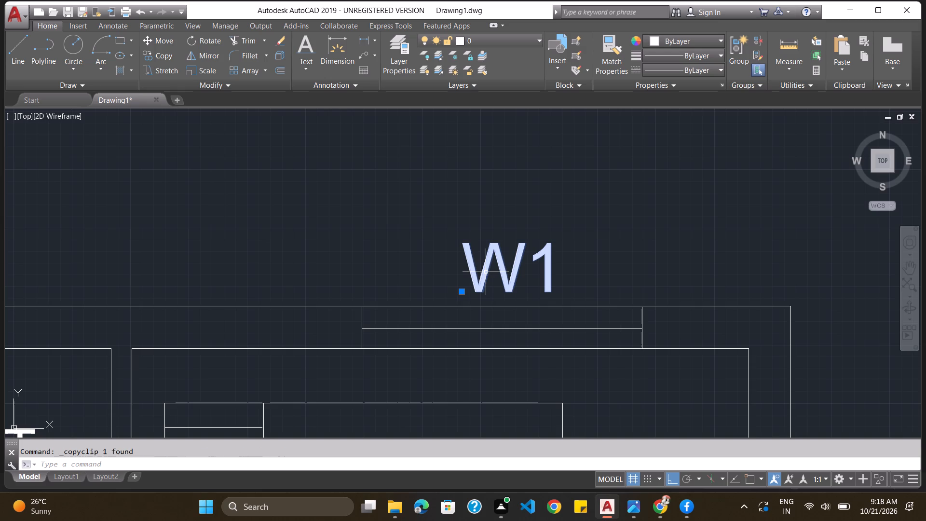
{"action": "scroll", "coordinate": [284, 235], "scroll_direction": "down", "scroll_amount": 6}
{"action": "scroll", "coordinate": [233, 217], "scroll_direction": "up", "scroll_amount": 4}
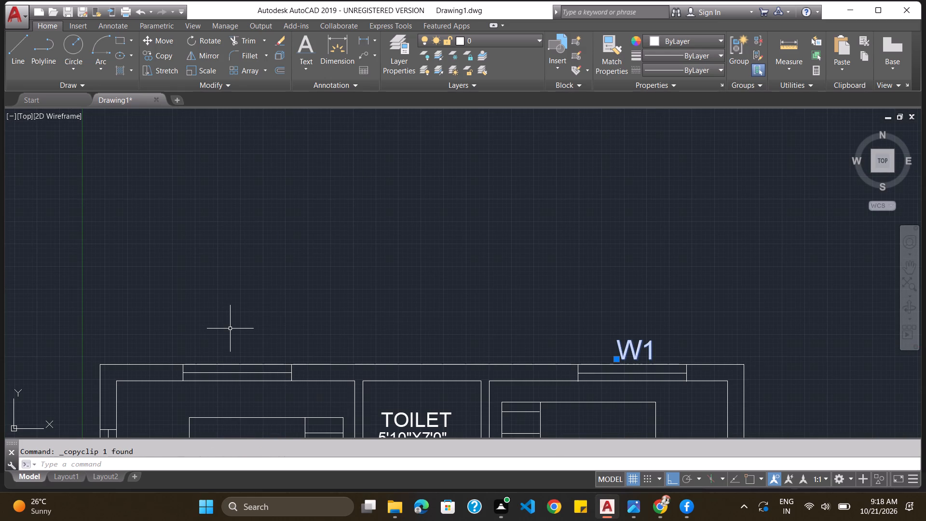
{"action": "key", "text": "ctrl+v"}
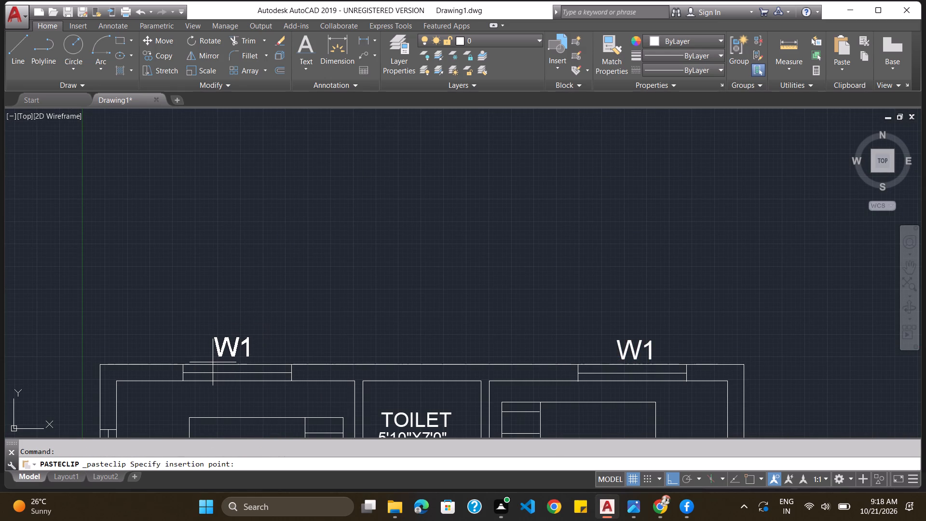
{"action": "left_click", "coordinate": [213, 362]}
Place another copy of the W1 label outside the window in ROOM-1's right-hand wall.
{"action": "scroll", "coordinate": [514, 267], "scroll_direction": "down", "scroll_amount": 4}
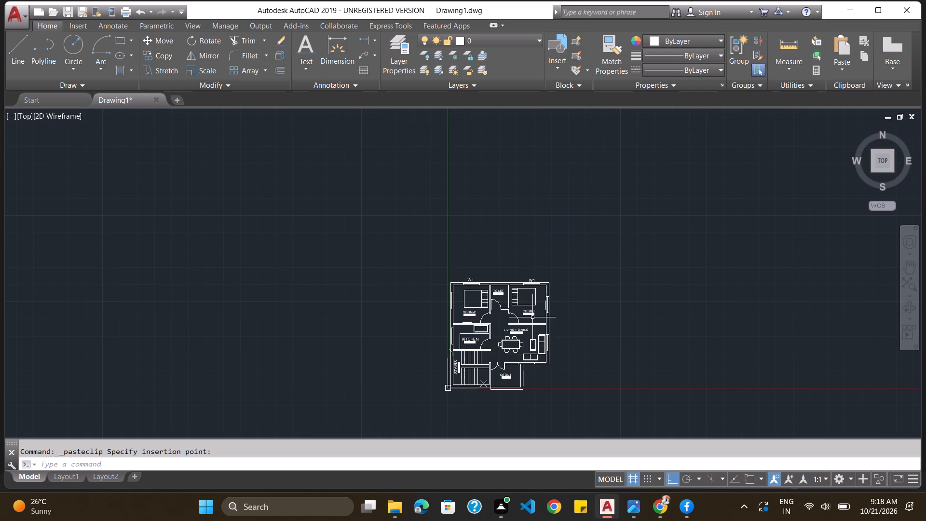
{"action": "key", "text": "ctrl+v"}
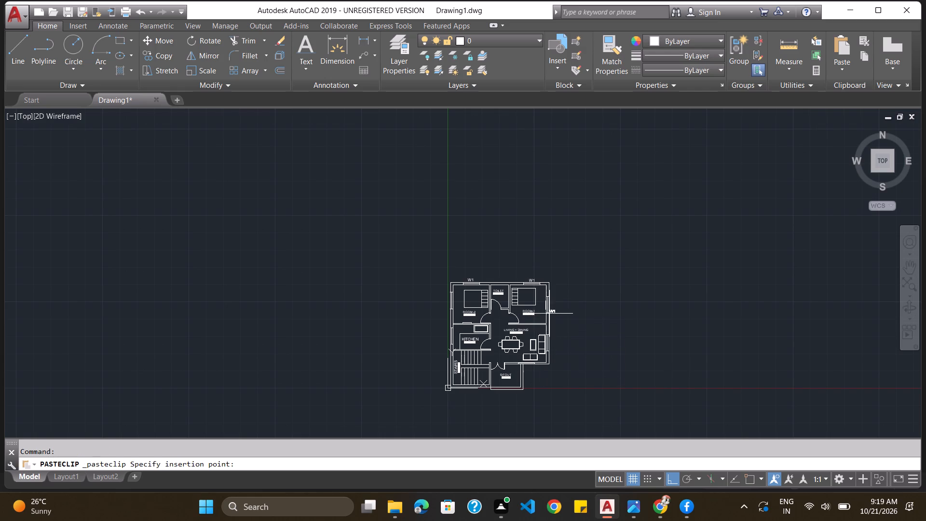
{"action": "left_click", "coordinate": [550, 307]}
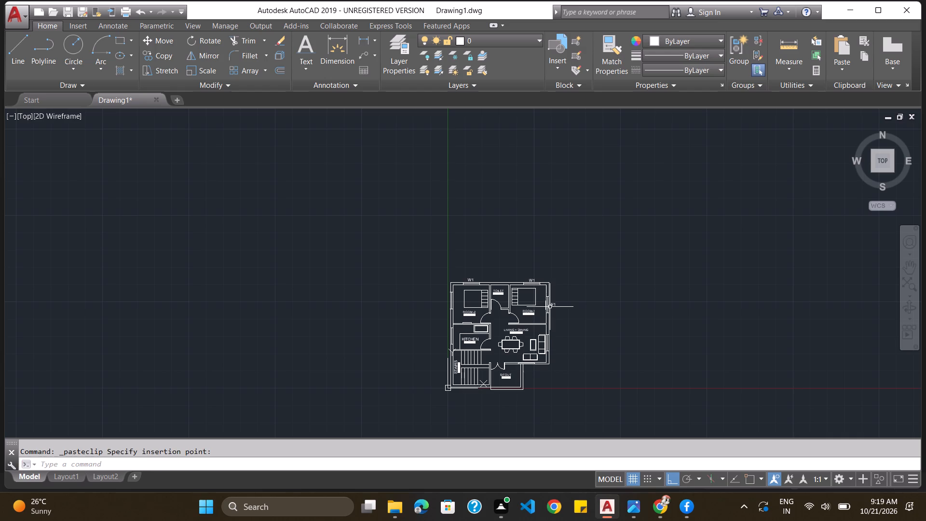
{"action": "scroll", "coordinate": [557, 329], "scroll_direction": "down", "scroll_amount": 1}
{"action": "scroll", "coordinate": [557, 329], "scroll_direction": "up", "scroll_amount": 3}
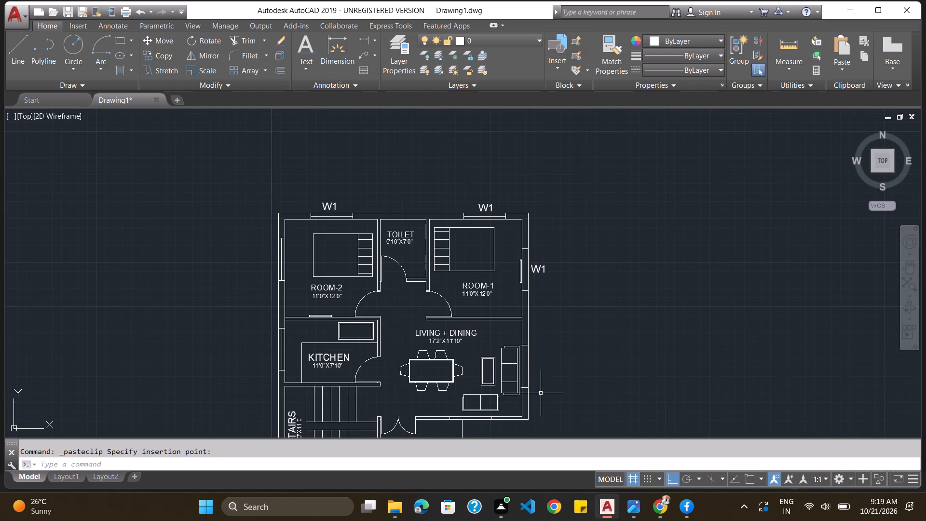
Place a copy of the W1 label outside the window in the LIVING + DINING room's right-hand wall.
{"action": "key", "text": "ctrl+v"}
{"action": "scroll", "coordinate": [540, 393], "scroll_direction": "down", "scroll_amount": 1}
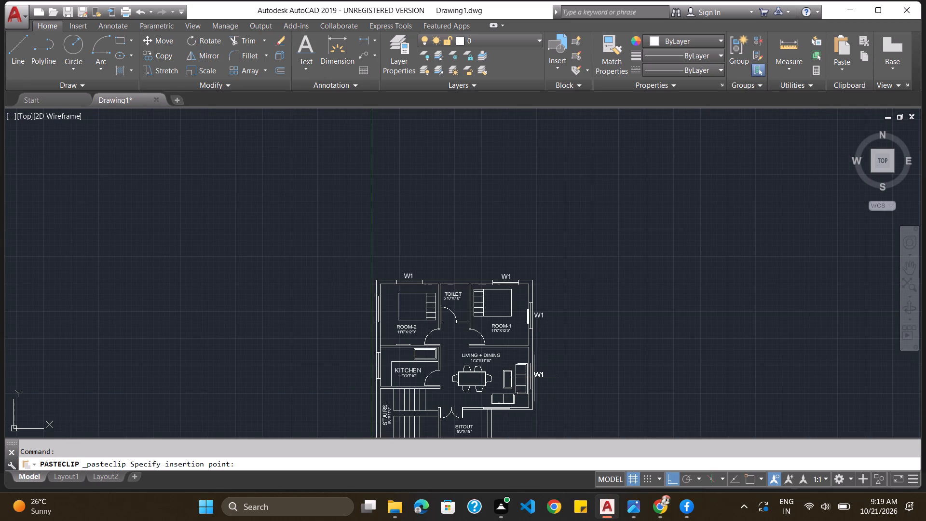
{"action": "left_click", "coordinate": [534, 378]}
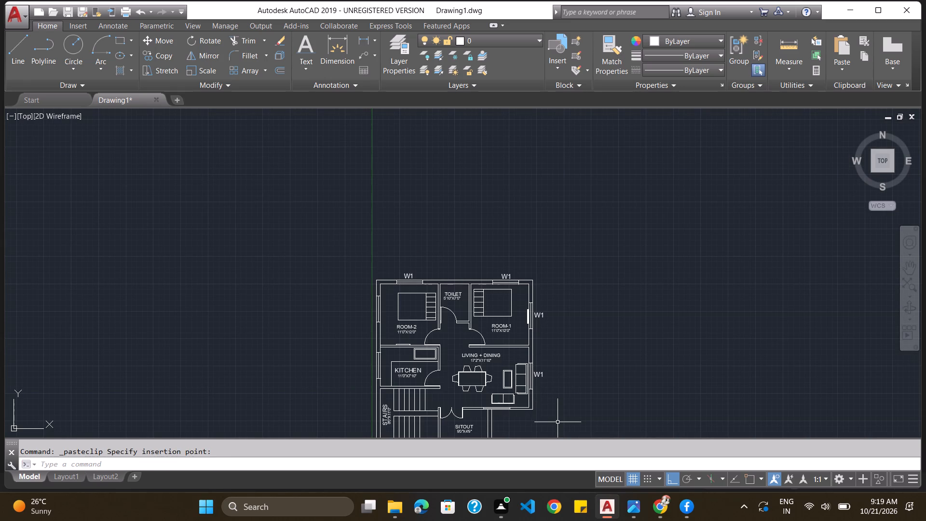
Place another copy of the W1 label just below the window in the LIVING + DINING room's bottom wall.
{"action": "scroll", "coordinate": [474, 385], "scroll_direction": "up", "scroll_amount": 2}
{"action": "scroll", "coordinate": [517, 434], "scroll_direction": "down", "scroll_amount": 1}
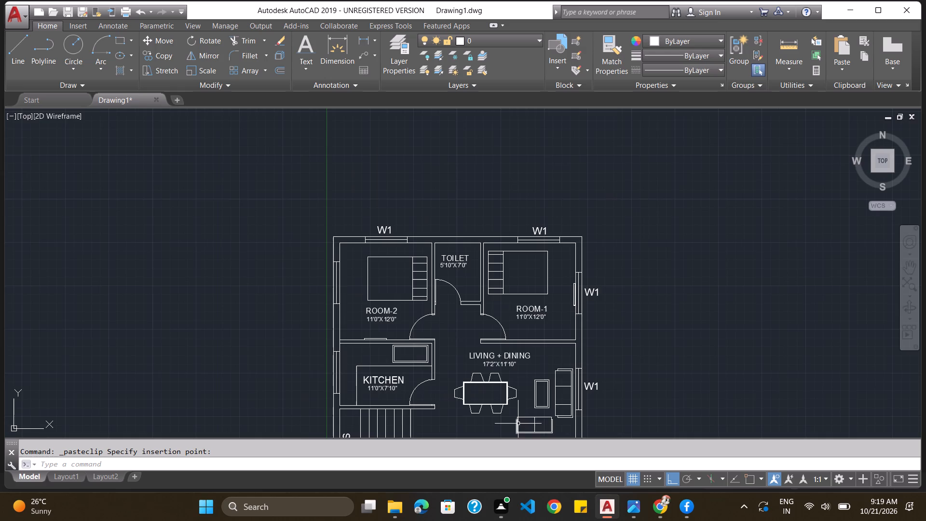
{"action": "scroll", "coordinate": [520, 411], "scroll_direction": "down", "scroll_amount": 2}
{"action": "scroll", "coordinate": [524, 433], "scroll_direction": "up", "scroll_amount": 4}
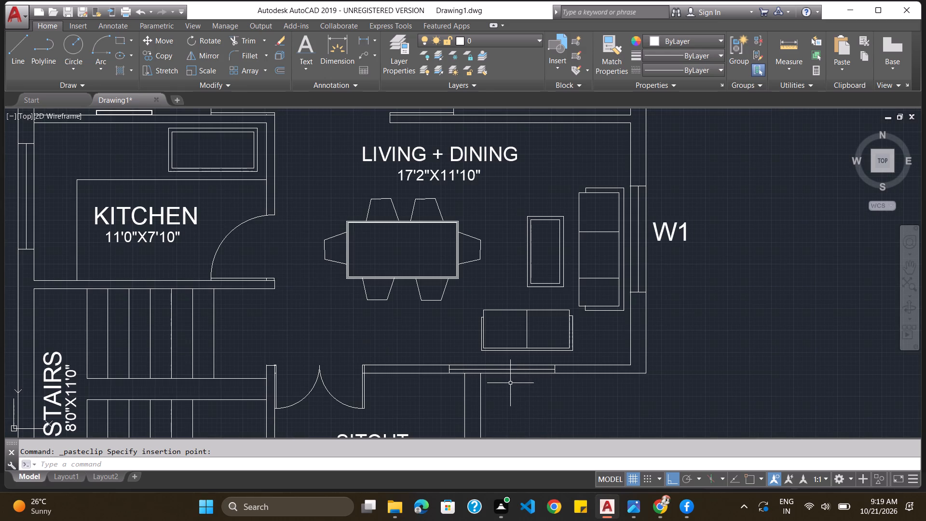
{"action": "key", "text": "ctrl+v"}
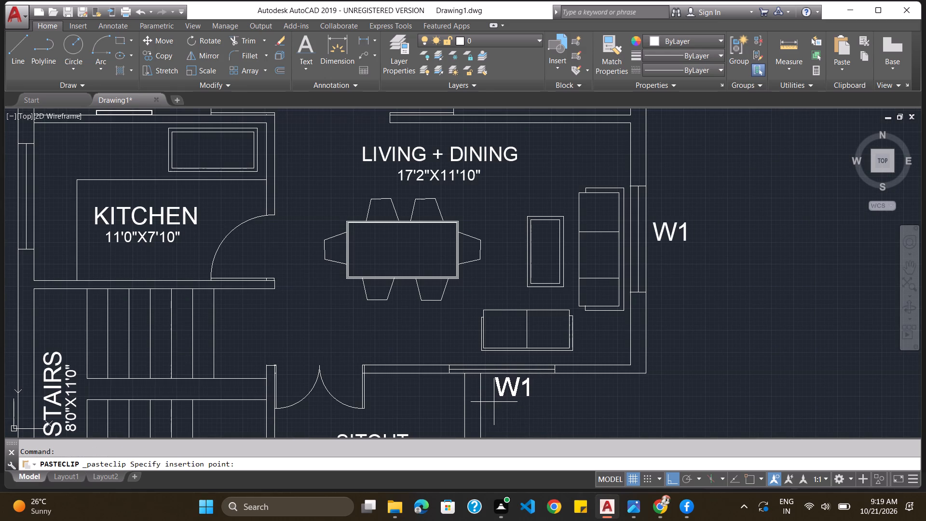
{"action": "left_click", "coordinate": [494, 402]}
Place another copy of the W1 label outside the window in ROOM-2's left-hand wall.
{"action": "scroll", "coordinate": [512, 408], "scroll_direction": "down", "scroll_amount": 5}
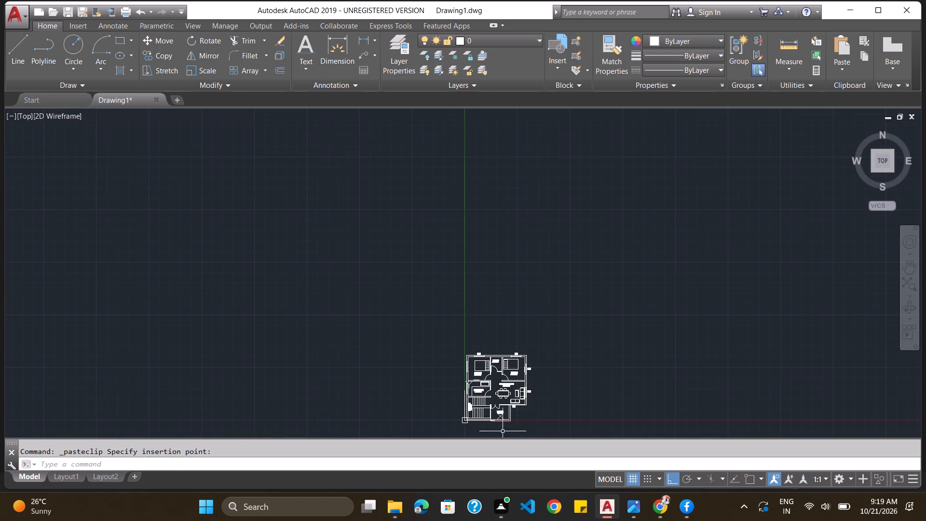
{"action": "scroll", "coordinate": [491, 427], "scroll_direction": "up", "scroll_amount": 2}
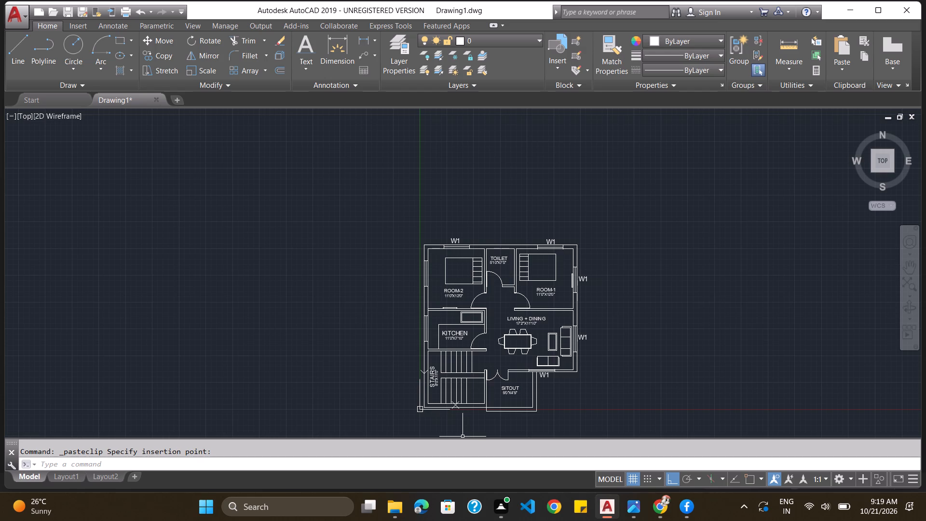
{"action": "key", "text": "ctrl+v"}
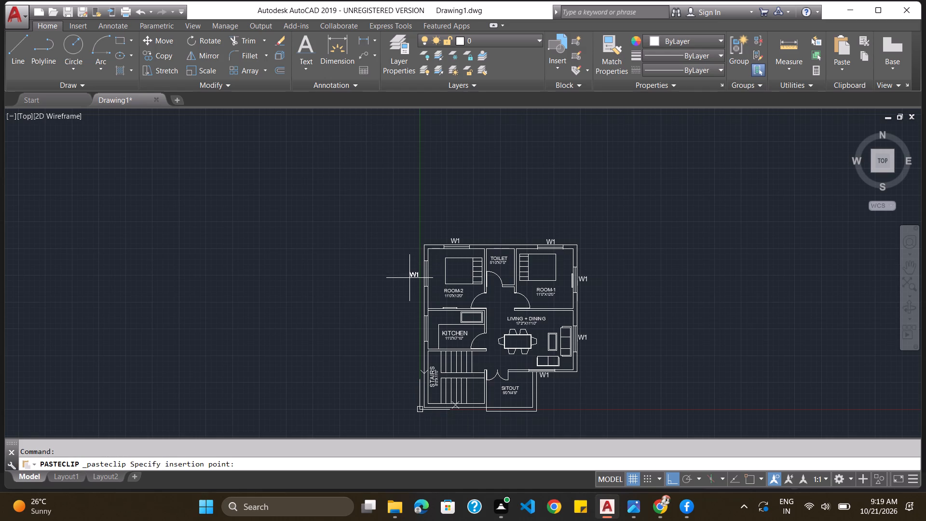
{"action": "left_click", "coordinate": [413, 276]}
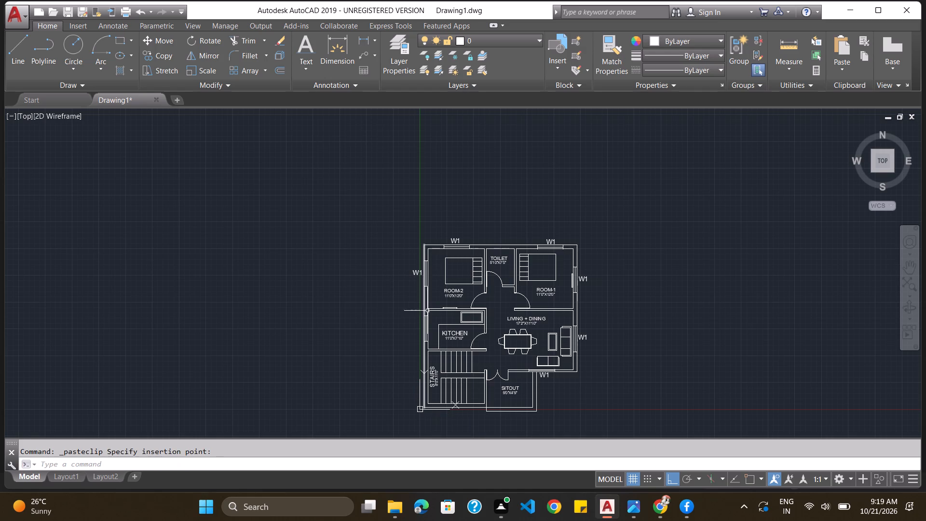
Place another copy of the W1 label outside the window in the KITCHEN's left-hand wall.
{"action": "key", "text": "ctrl+v"}
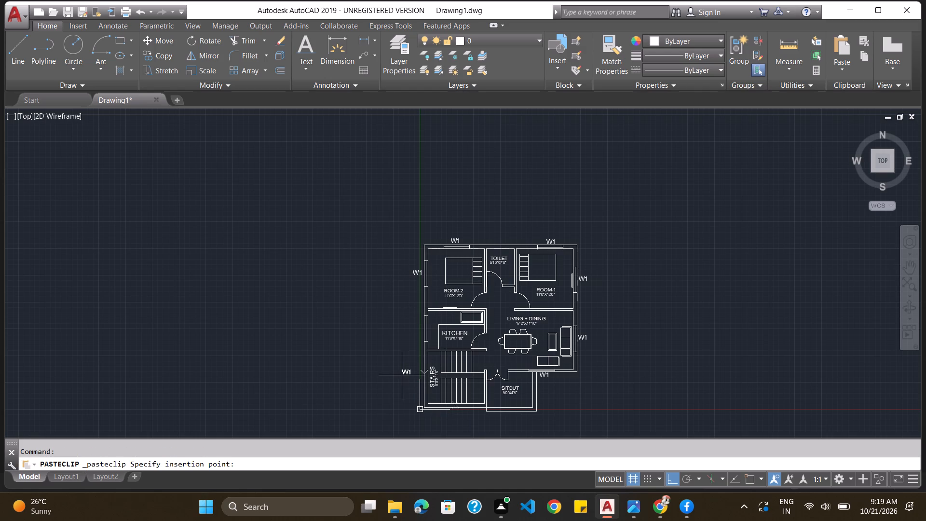
{"action": "left_click", "coordinate": [411, 333]}
Change the text of the label outside the KITCHEN window to W2.
{"action": "left_click", "coordinate": [420, 332]}
{"action": "left_click", "coordinate": [420, 332]}
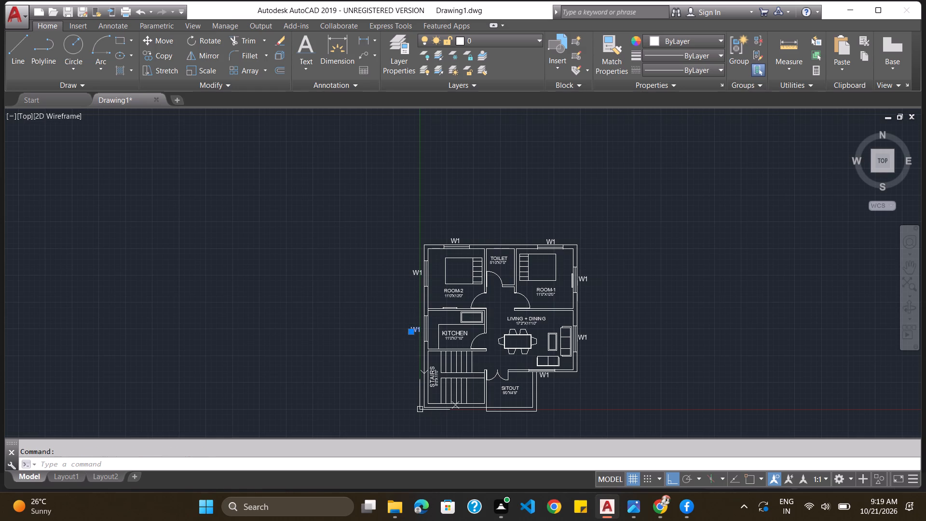
{"action": "left_click", "coordinate": [420, 332]}
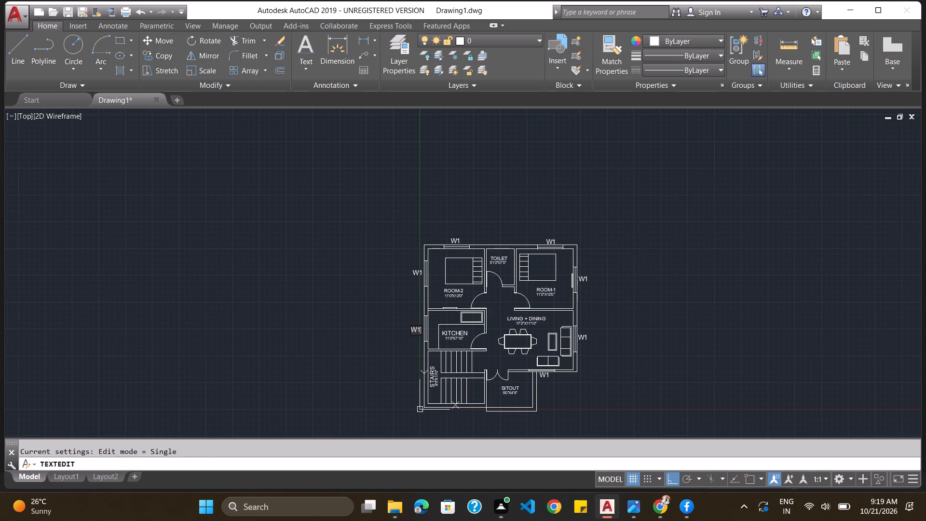
{"action": "key", "text": "BackSpace"}
{"action": "key", "text": "2"}
{"action": "key", "text": "Return"}
Draw a 9" vertical line in the empty area above ROOM-2's top wall.
{"action": "scroll", "coordinate": [463, 227], "scroll_direction": "up", "scroll_amount": 5}
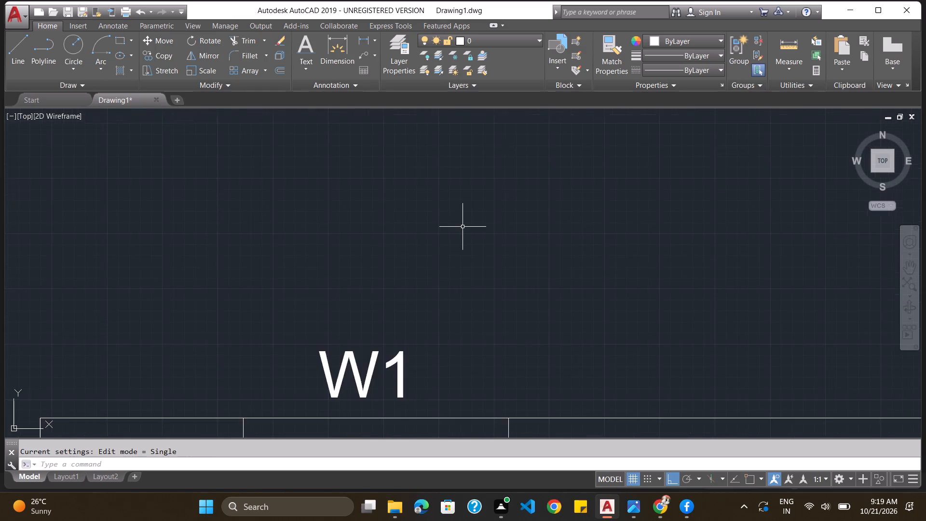
{"action": "scroll", "coordinate": [463, 230], "scroll_direction": "down", "scroll_amount": 2}
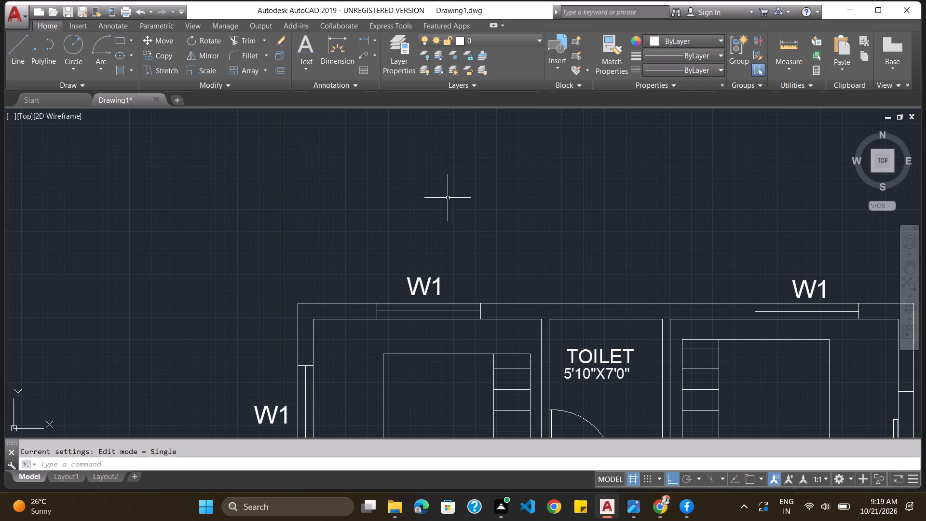
{"action": "left_click", "coordinate": [14, 51]}
{"action": "left_click", "coordinate": [332, 157]}
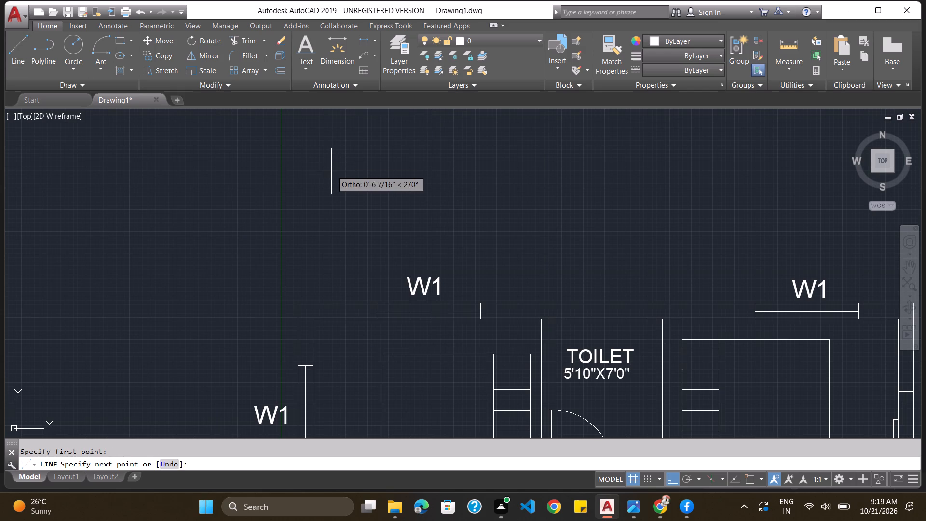
{"action": "key", "text": "9"}
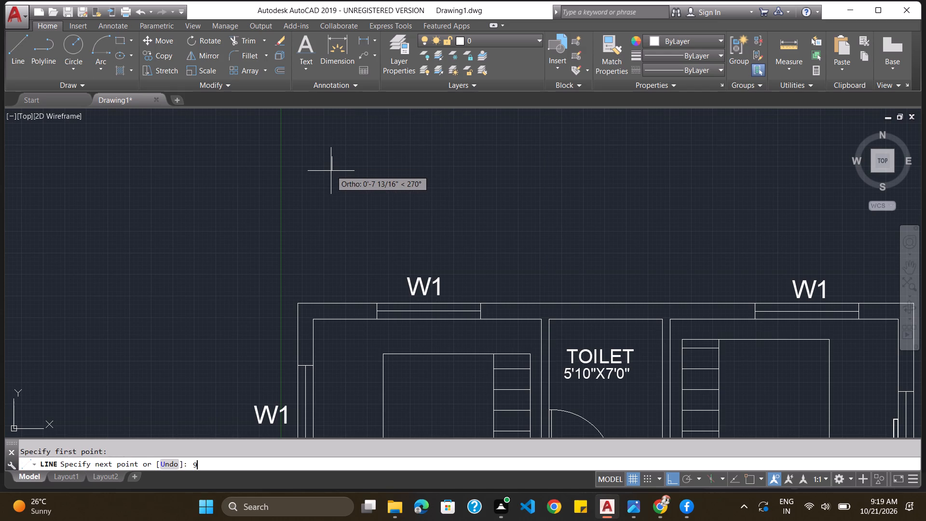
{"action": "key", "text": "shift+quotedbl"}
{"action": "key", "text": "Return"}
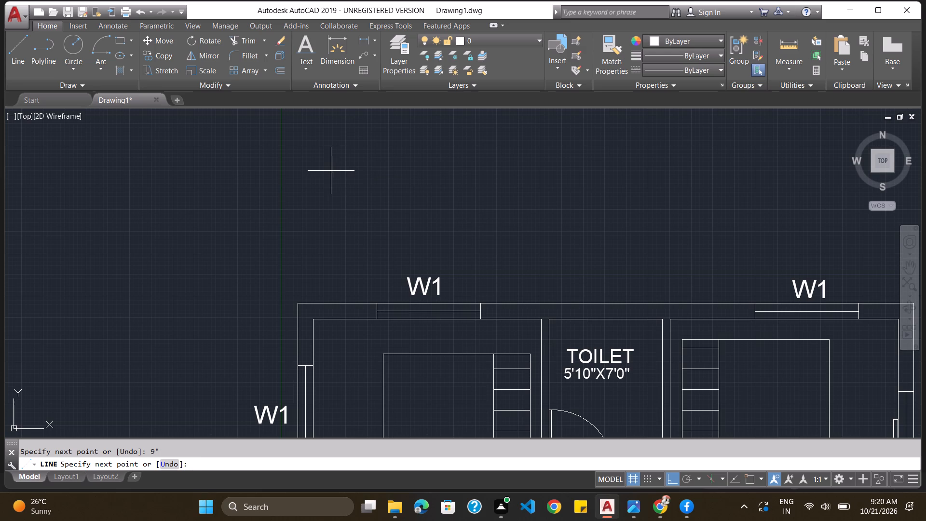
{"action": "key", "text": "Escape"}
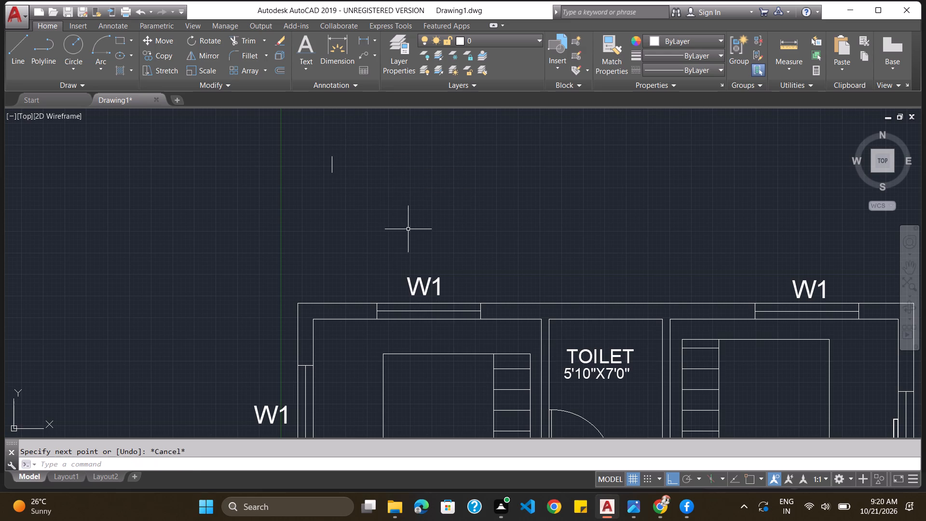
Turn on object snap and draw a 2' horizontal line rightwards from the midpoint of the 9" vertical line.
{"action": "left_click", "coordinate": [758, 485]}
{"action": "left_click", "coordinate": [753, 482]}
{"action": "left_click", "coordinate": [749, 477]}
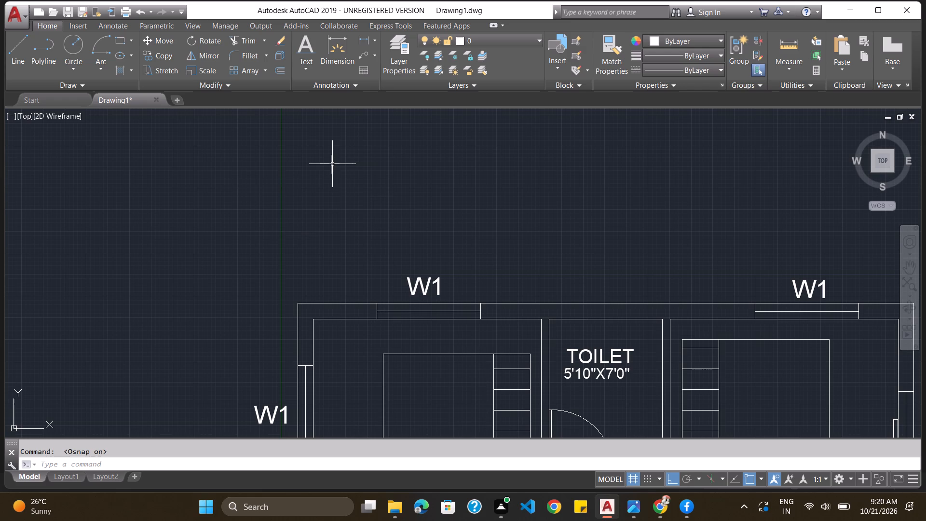
{"action": "left_click", "coordinate": [22, 47]}
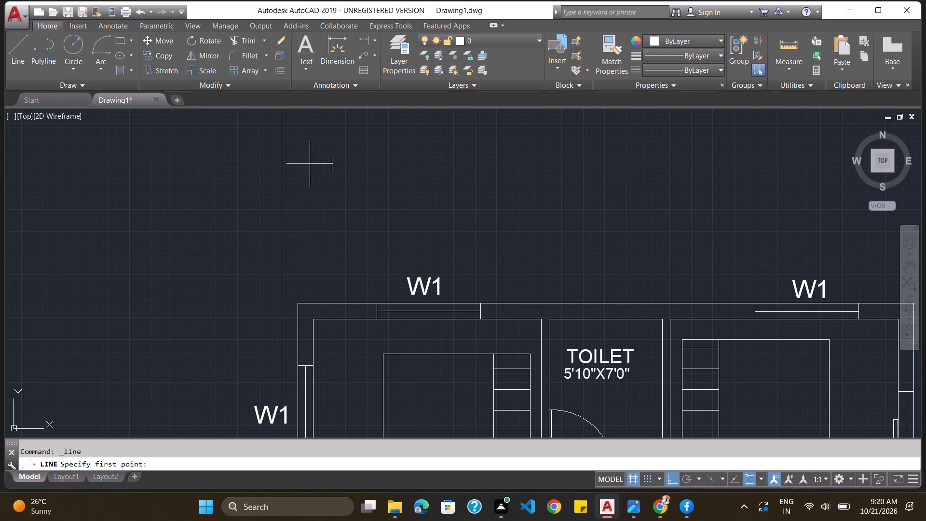
{"action": "left_click", "coordinate": [330, 166]}
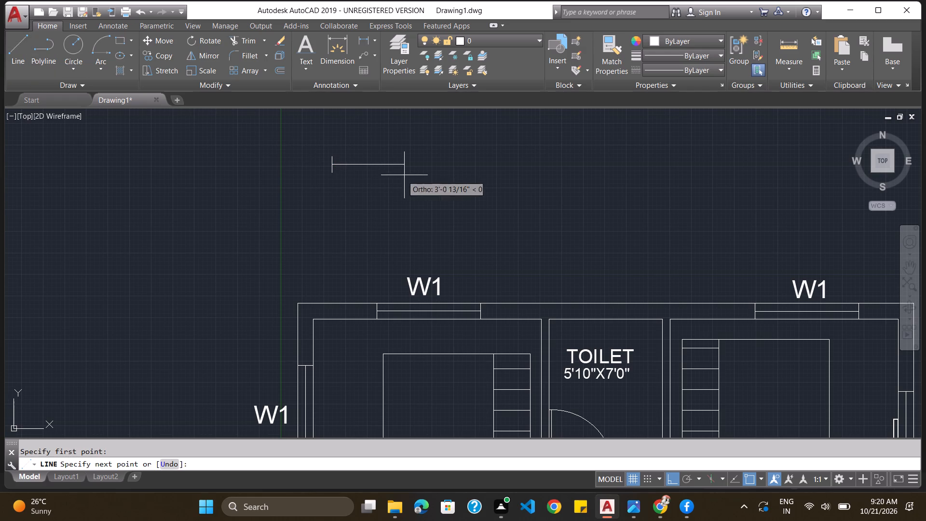
{"action": "key", "text": "2"}
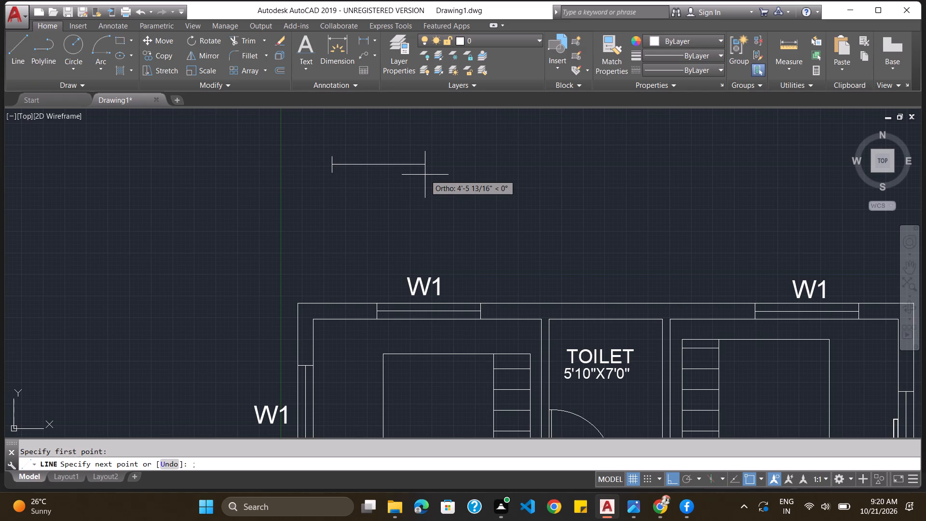
{"action": "key", "text": "apostrophe"}
{"action": "key", "text": "Return"}
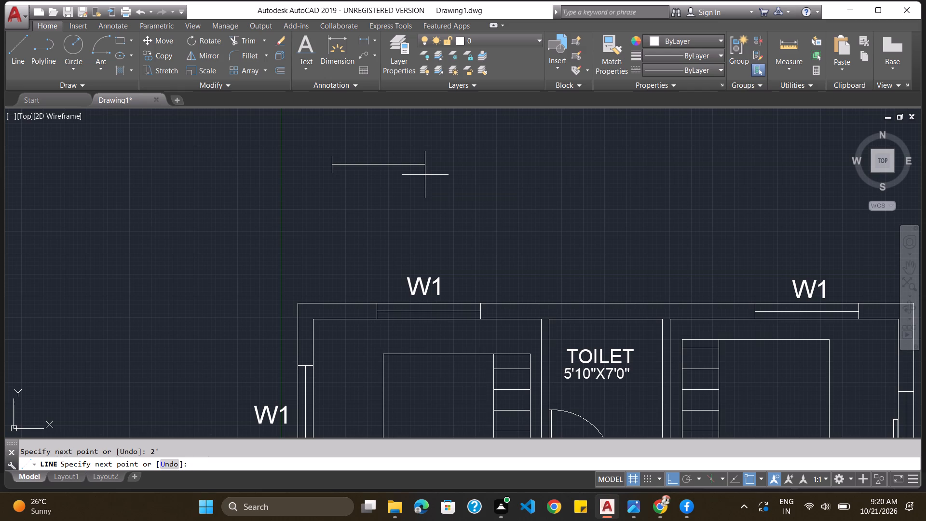
{"action": "key", "text": "Escape"}
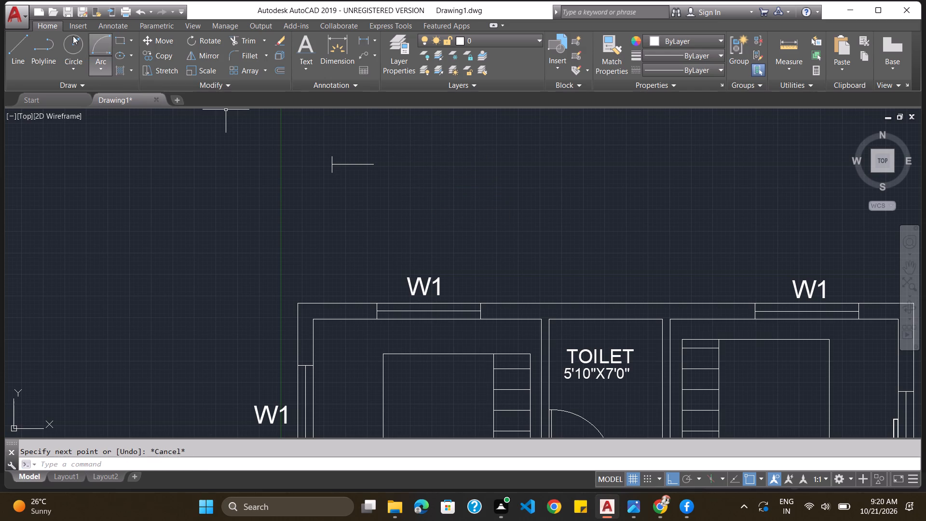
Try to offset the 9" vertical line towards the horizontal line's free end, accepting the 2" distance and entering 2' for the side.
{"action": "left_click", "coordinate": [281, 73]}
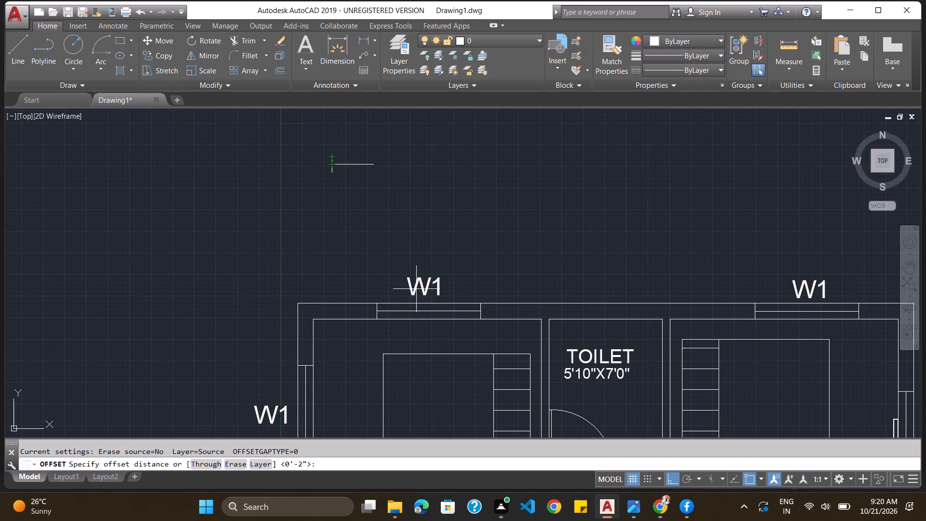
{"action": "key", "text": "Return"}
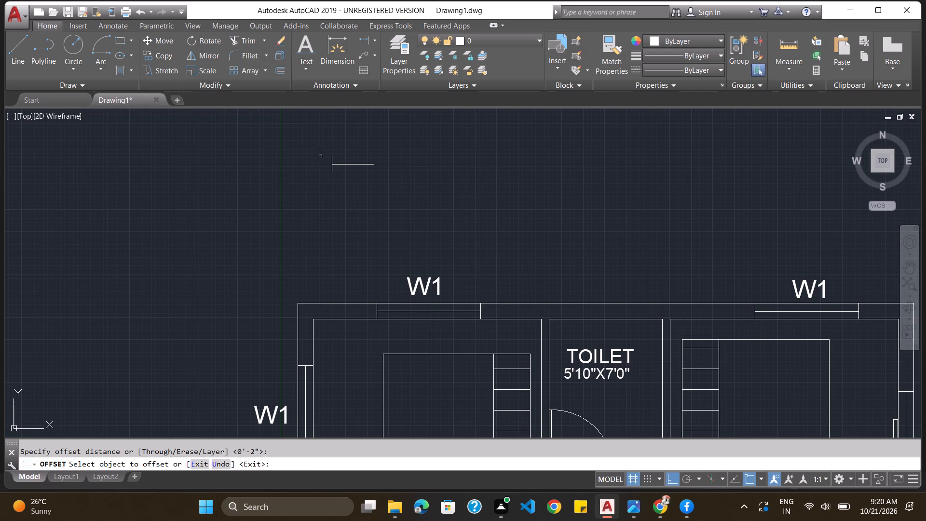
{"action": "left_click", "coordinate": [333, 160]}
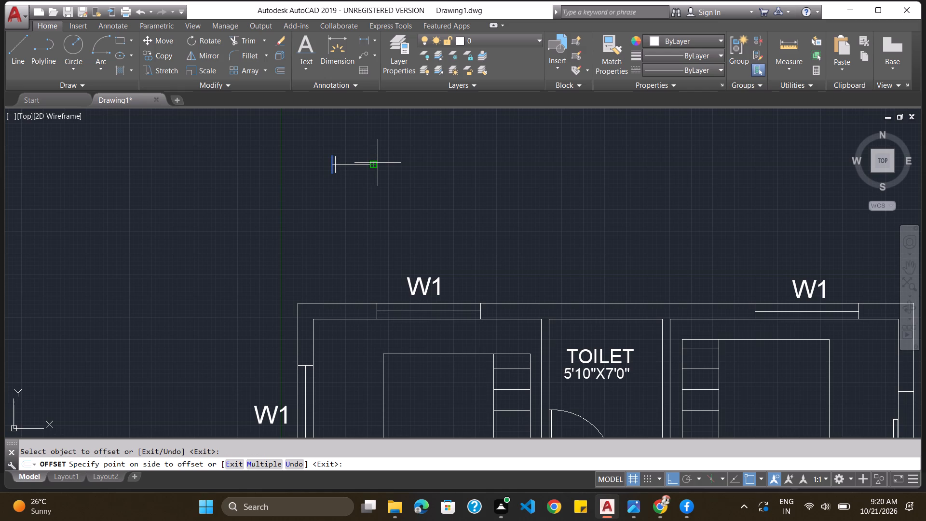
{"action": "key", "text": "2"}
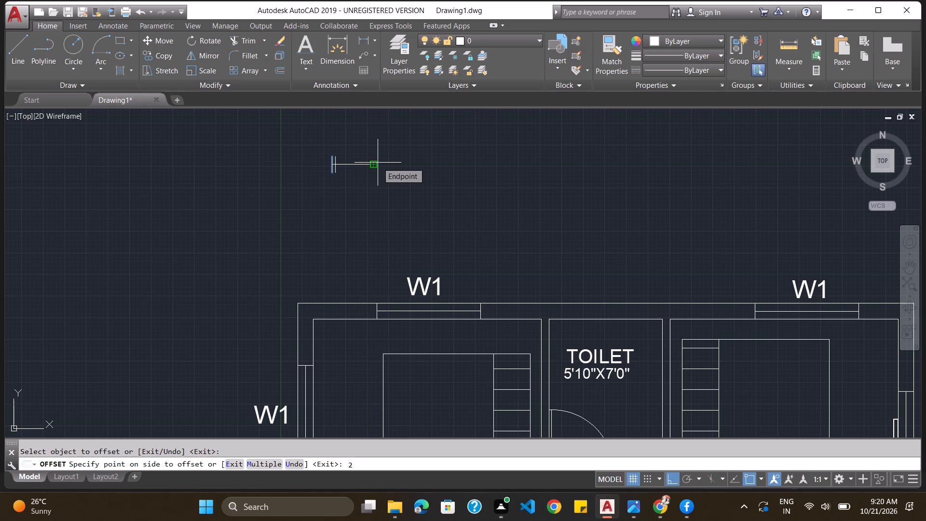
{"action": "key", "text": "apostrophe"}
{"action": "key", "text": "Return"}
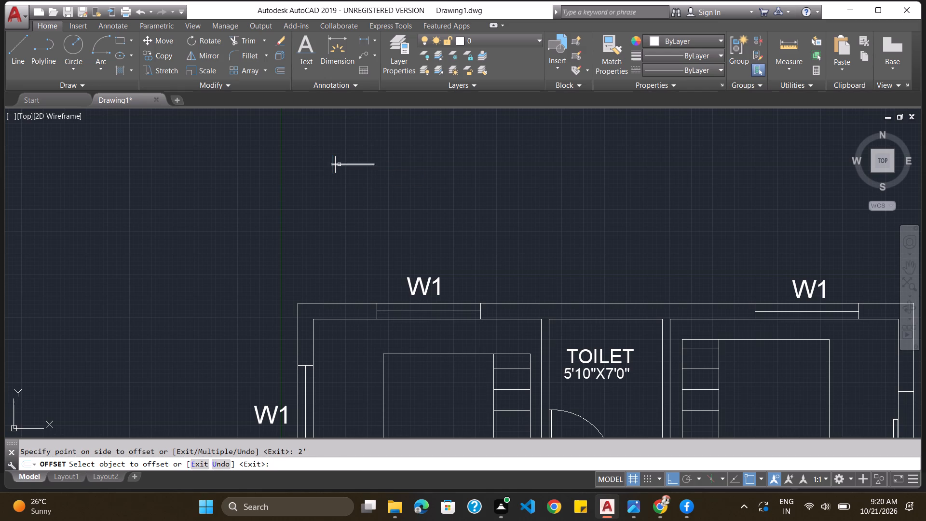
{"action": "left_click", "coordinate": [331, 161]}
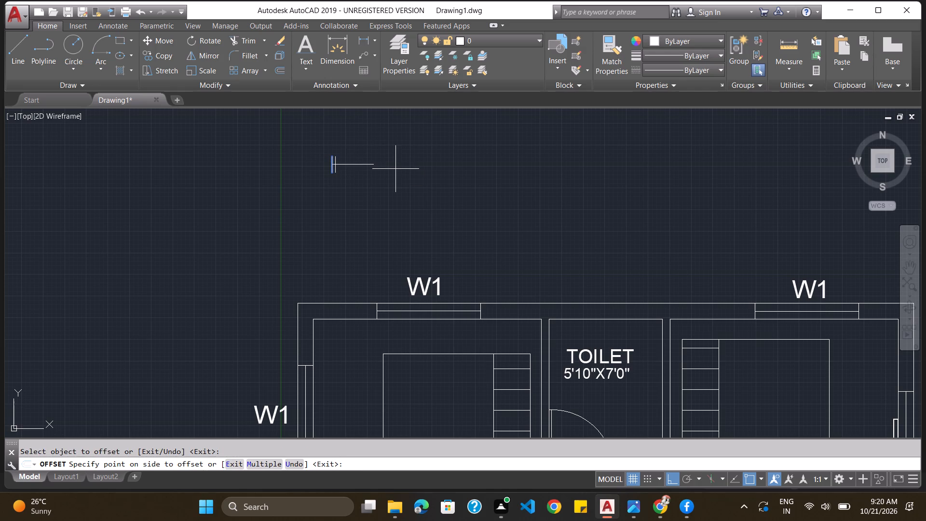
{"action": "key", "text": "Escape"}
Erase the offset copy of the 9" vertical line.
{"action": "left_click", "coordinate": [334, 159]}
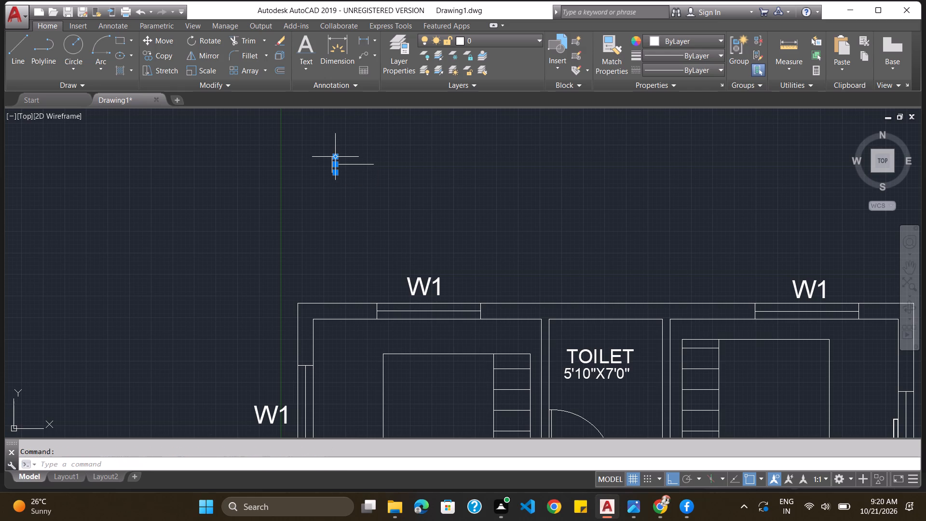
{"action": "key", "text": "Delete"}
Offset the 9" vertical line 2' towards the free end of the horizontal line to close the window symbol.
{"action": "left_click", "coordinate": [278, 66]}
{"action": "type", "text": "2'"}
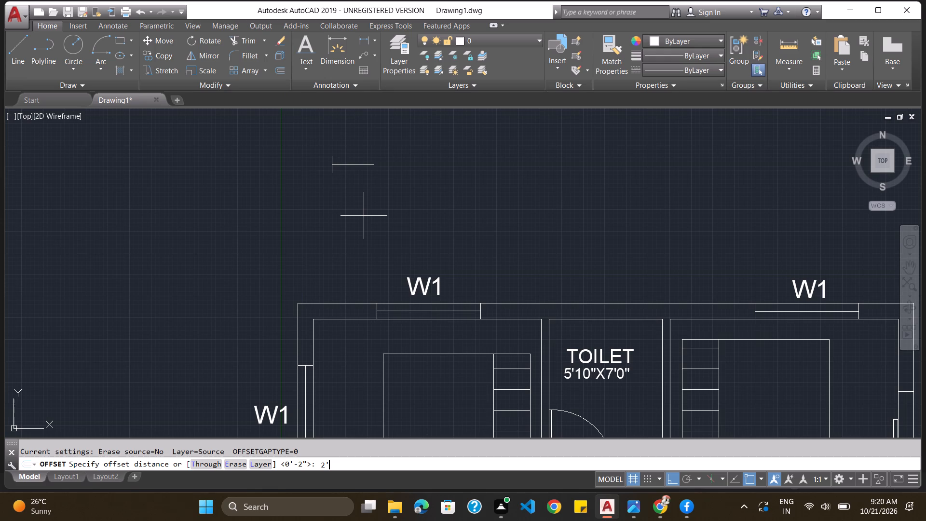
{"action": "key", "text": "Return"}
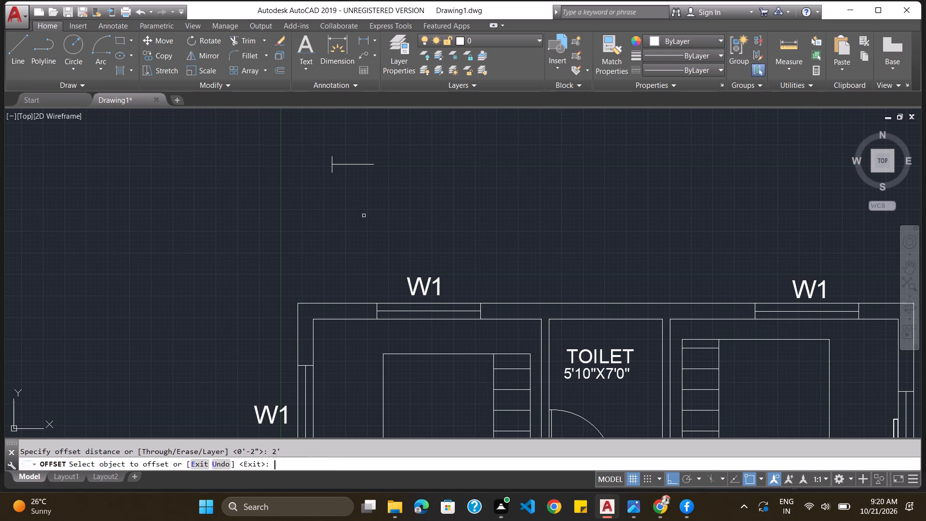
{"action": "left_click", "coordinate": [332, 159]}
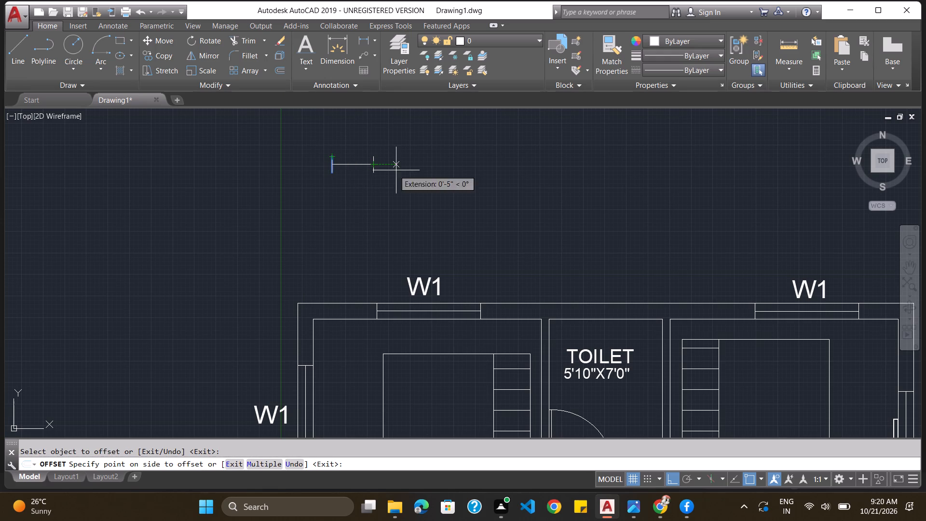
{"action": "left_click", "coordinate": [408, 171]}
{"action": "left_click_drag", "start_coordinate": [376, 143], "coordinate": [360, 138]}
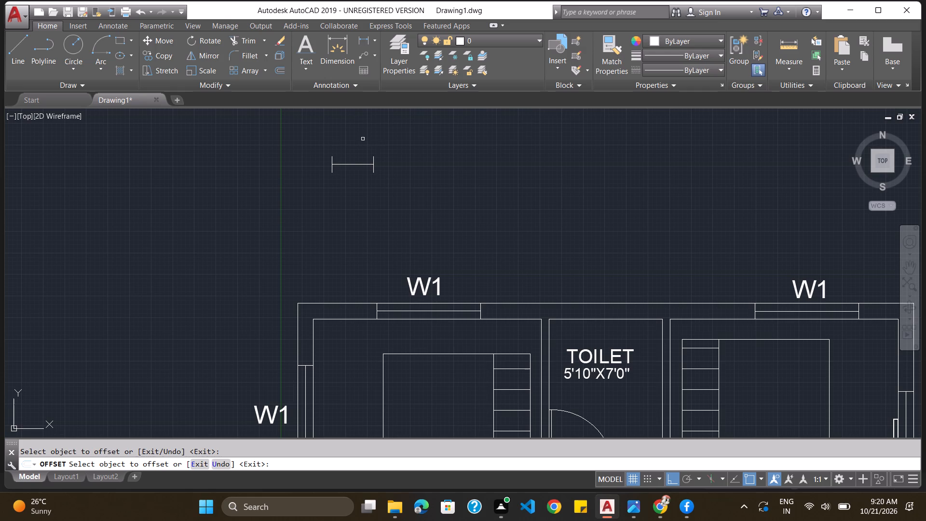
{"action": "left_click_drag", "start_coordinate": [360, 138], "coordinate": [327, 162]}
{"action": "key", "text": "Escape"}
Copy the three-line window symbol to the clipboard and paste it into the TOILET's top wall with object snap off.
{"action": "left_click_drag", "start_coordinate": [378, 133], "coordinate": [400, 197]}
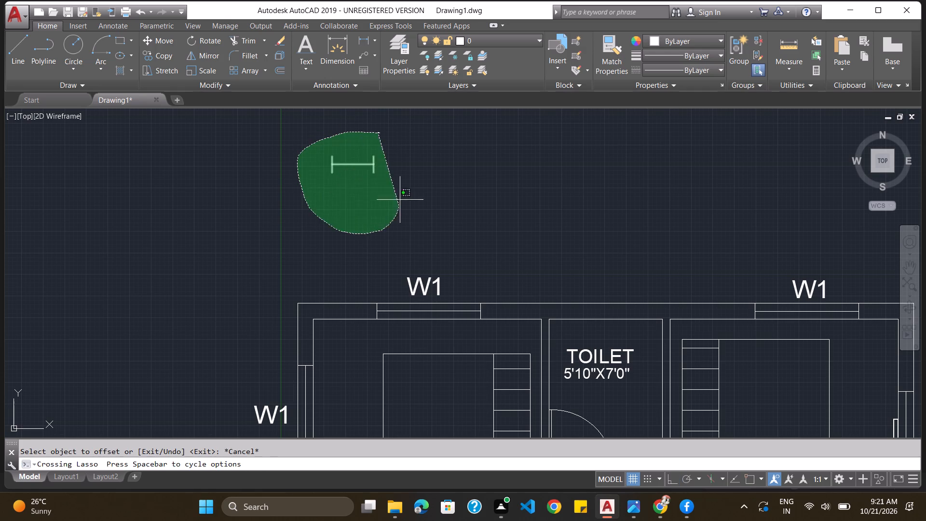
{"action": "left_click_drag", "start_coordinate": [400, 197], "coordinate": [398, 176]}
{"action": "key", "text": "ctrl+c"}
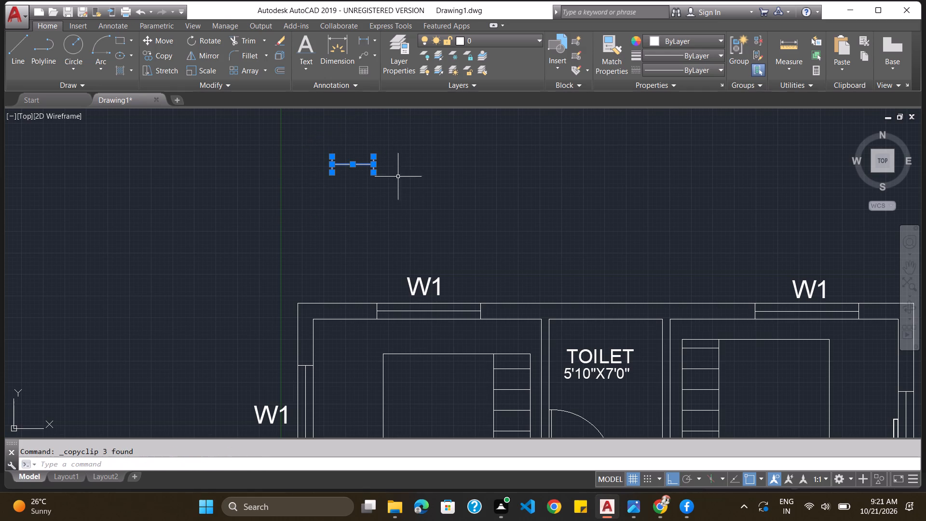
{"action": "key", "text": "ctrl+v"}
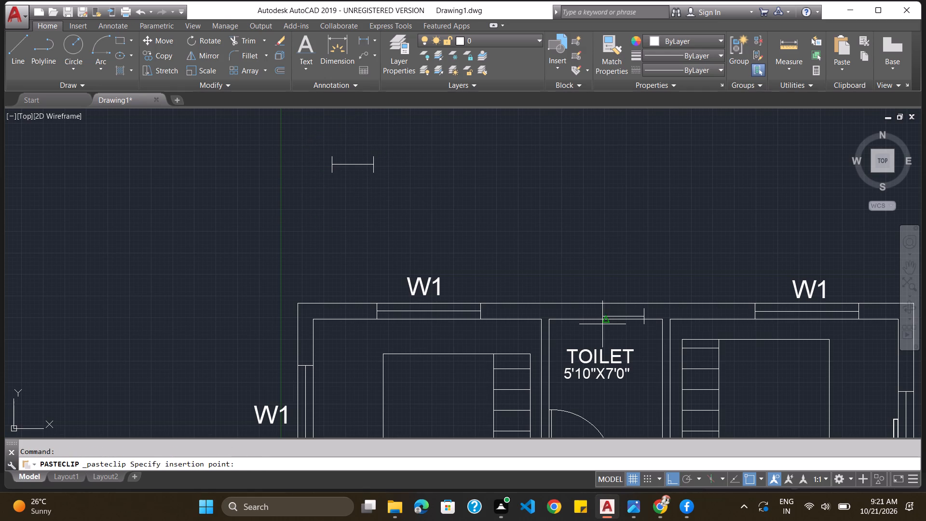
{"action": "scroll", "coordinate": [544, 309], "scroll_direction": "up", "scroll_amount": 3}
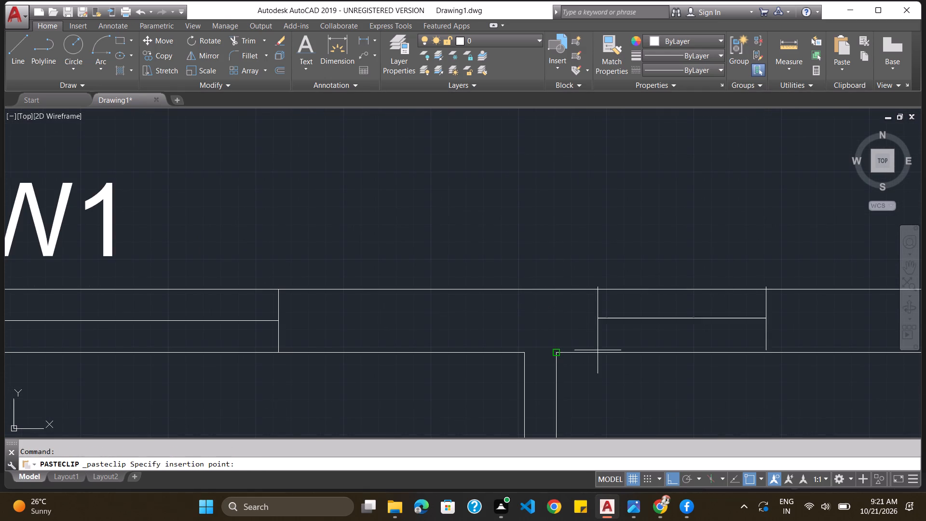
{"action": "scroll", "coordinate": [686, 352], "scroll_direction": "down", "scroll_amount": 2}
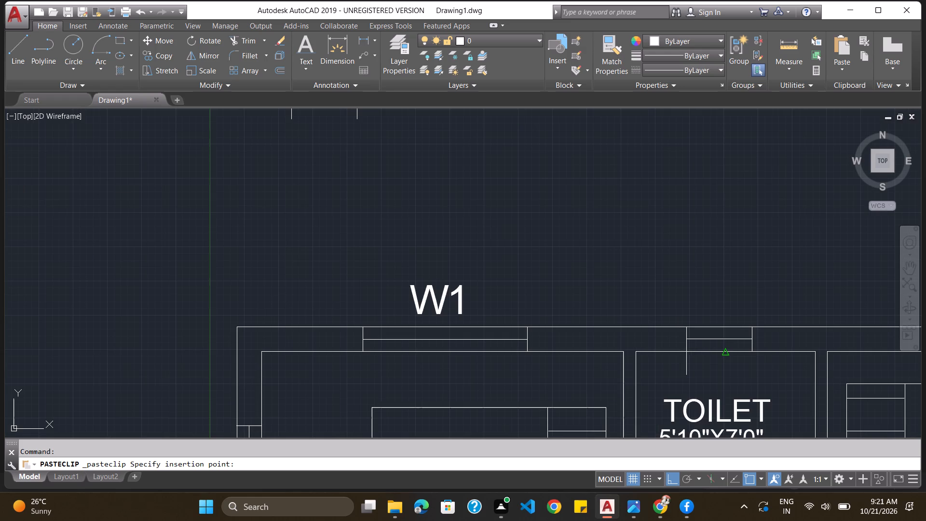
{"action": "scroll", "coordinate": [690, 352], "scroll_direction": "up", "scroll_amount": 1}
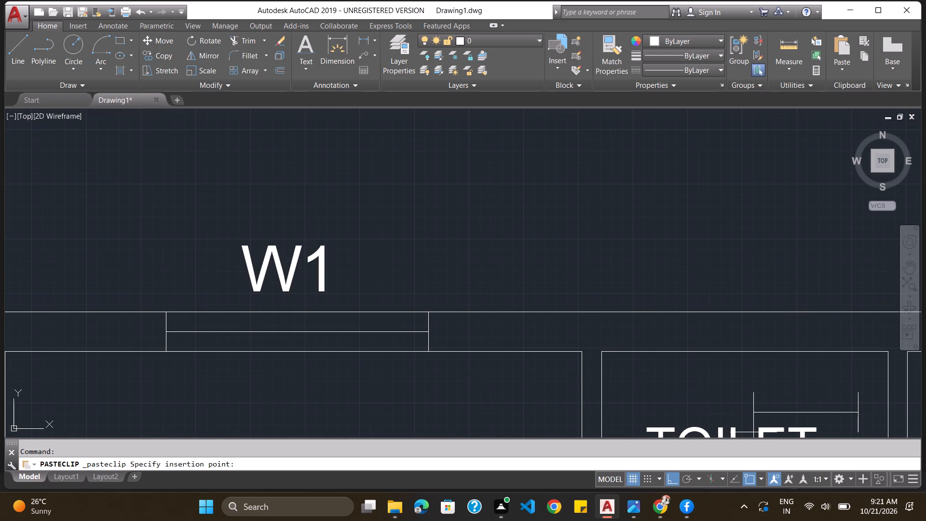
{"action": "left_click", "coordinate": [748, 480]}
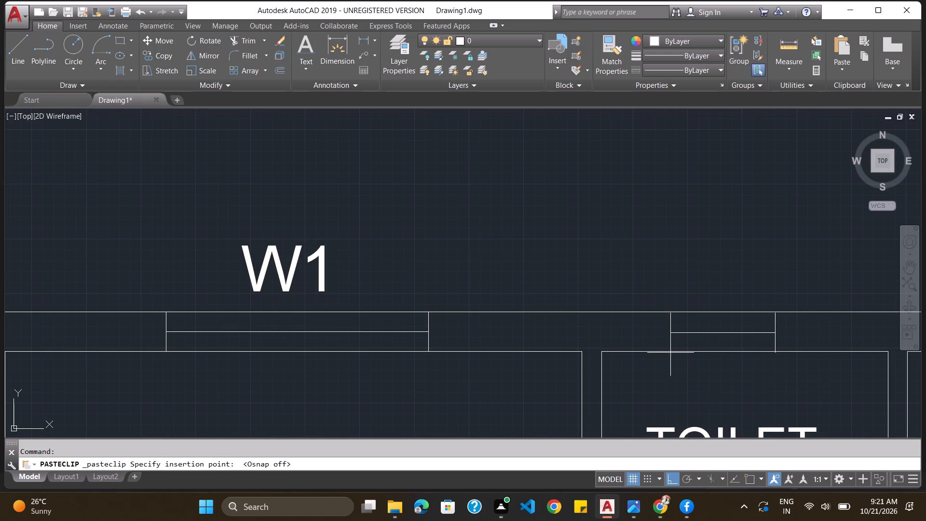
{"action": "scroll", "coordinate": [671, 351], "scroll_direction": "up", "scroll_amount": 2}
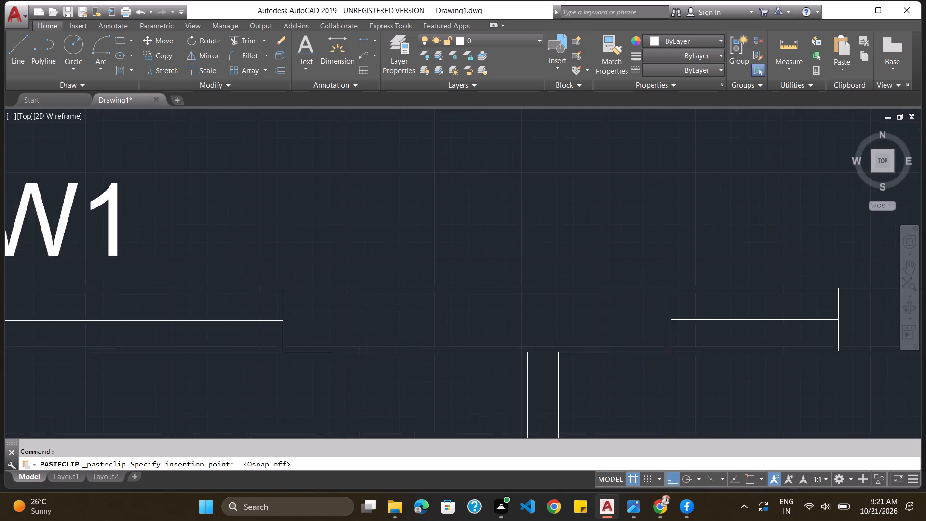
{"action": "scroll", "coordinate": [671, 351], "scroll_direction": "up", "scroll_amount": 1}
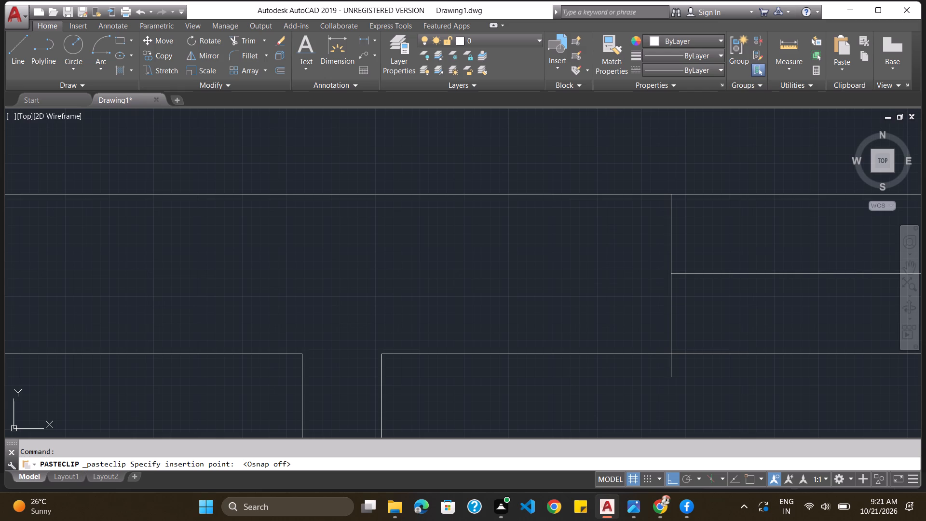
{"action": "left_click", "coordinate": [671, 354]}
Erase the original three-line window symbol in the empty area above ROOM-2.
{"action": "scroll", "coordinate": [671, 354], "scroll_direction": "down", "scroll_amount": 2}
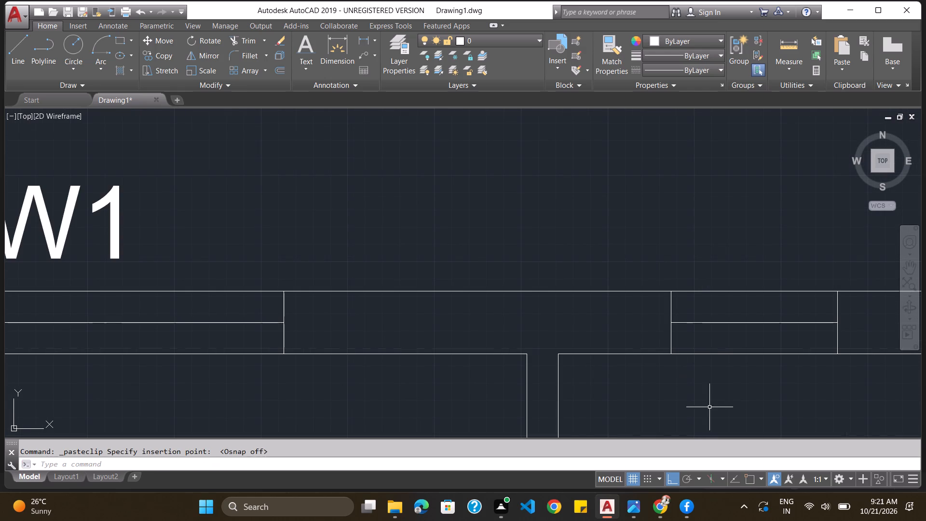
{"action": "scroll", "coordinate": [726, 309], "scroll_direction": "down", "scroll_amount": 12}
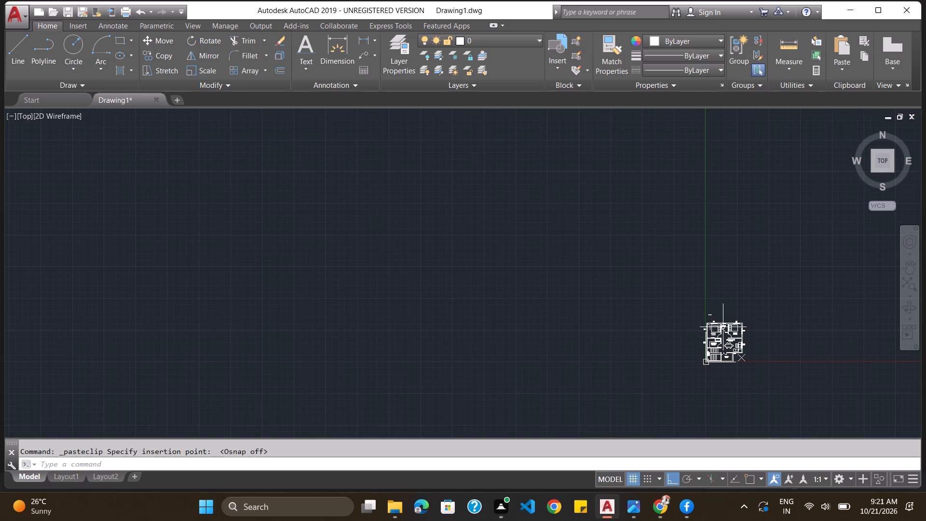
{"action": "scroll", "coordinate": [749, 365], "scroll_direction": "up", "scroll_amount": 3}
{"action": "left_click_drag", "start_coordinate": [579, 135], "coordinate": [576, 173]}
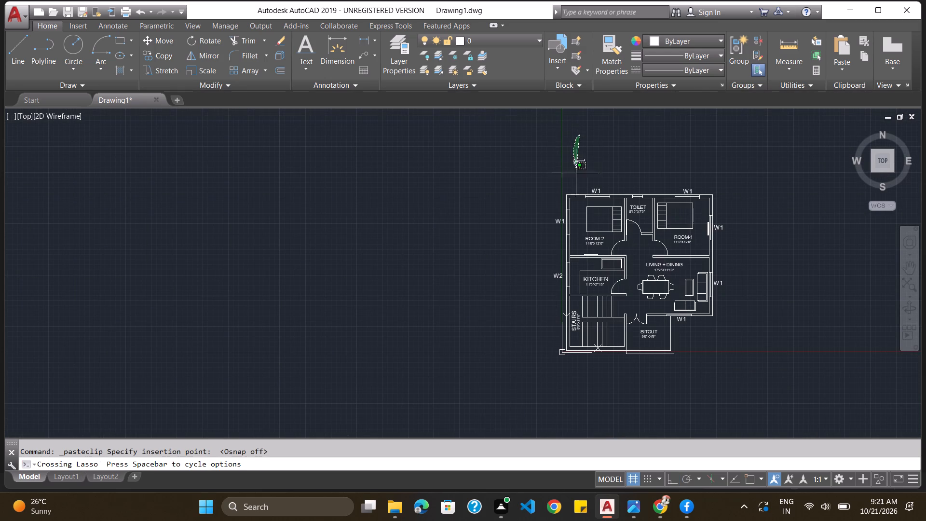
{"action": "left_click_drag", "start_coordinate": [576, 173], "coordinate": [590, 154]}
{"action": "key", "text": "Delete"}
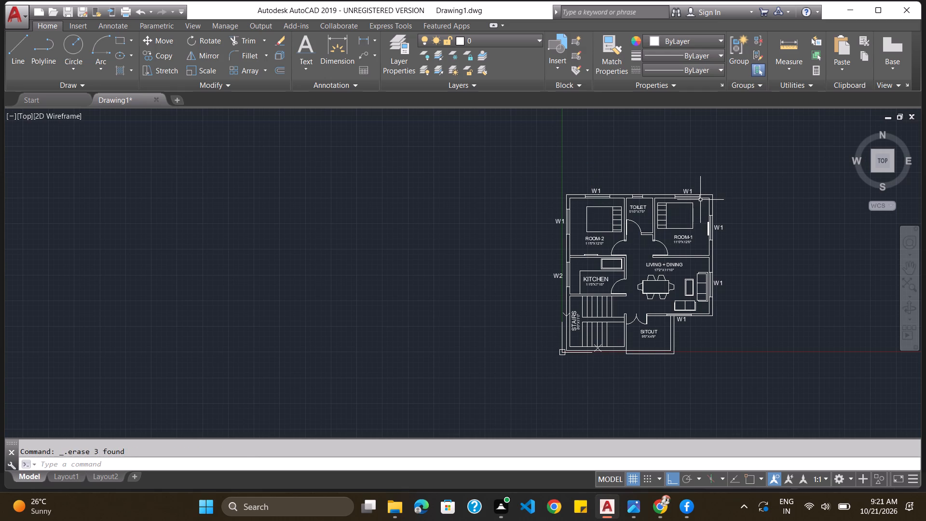
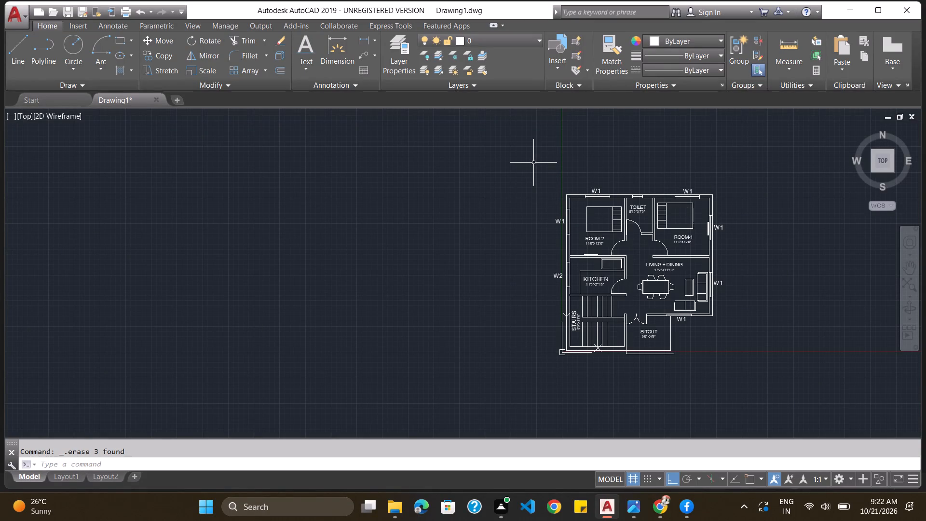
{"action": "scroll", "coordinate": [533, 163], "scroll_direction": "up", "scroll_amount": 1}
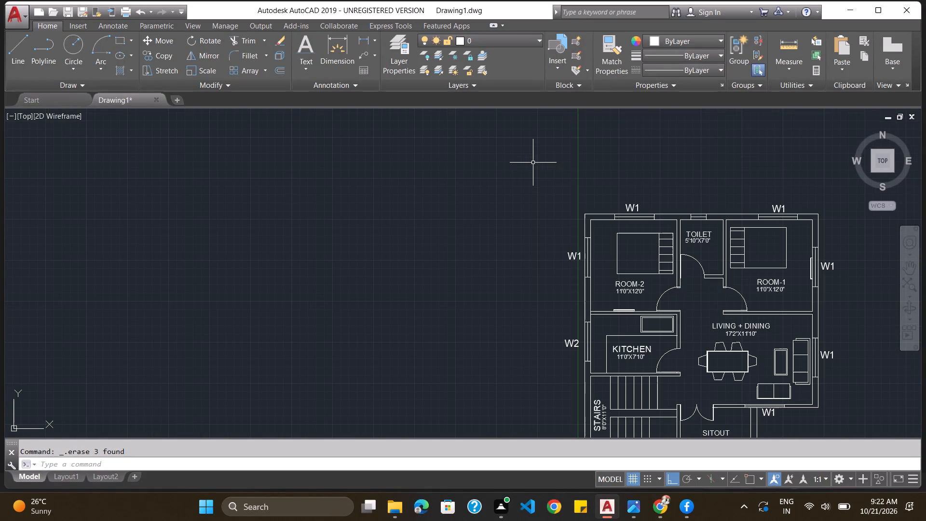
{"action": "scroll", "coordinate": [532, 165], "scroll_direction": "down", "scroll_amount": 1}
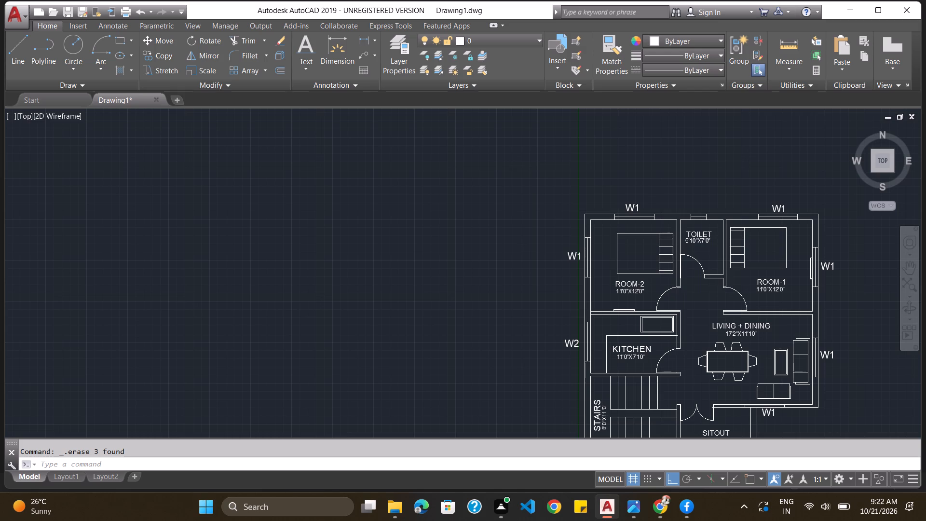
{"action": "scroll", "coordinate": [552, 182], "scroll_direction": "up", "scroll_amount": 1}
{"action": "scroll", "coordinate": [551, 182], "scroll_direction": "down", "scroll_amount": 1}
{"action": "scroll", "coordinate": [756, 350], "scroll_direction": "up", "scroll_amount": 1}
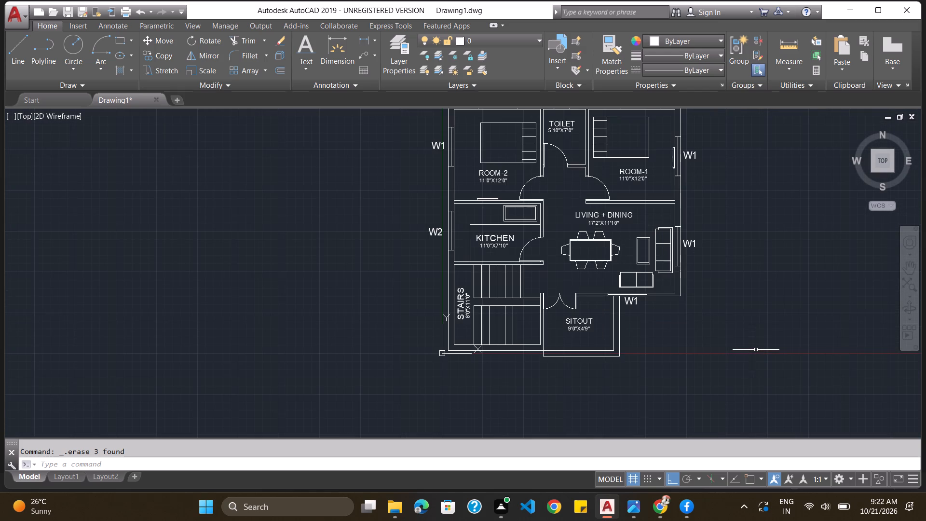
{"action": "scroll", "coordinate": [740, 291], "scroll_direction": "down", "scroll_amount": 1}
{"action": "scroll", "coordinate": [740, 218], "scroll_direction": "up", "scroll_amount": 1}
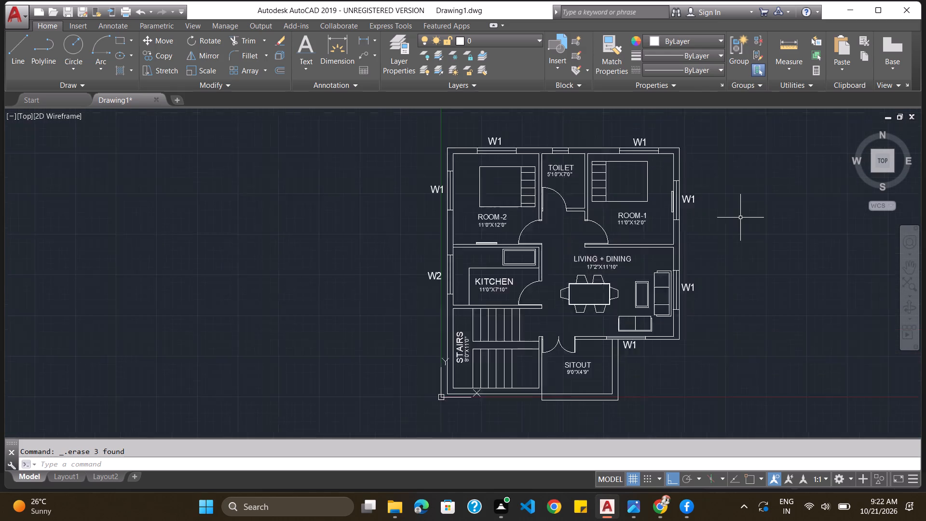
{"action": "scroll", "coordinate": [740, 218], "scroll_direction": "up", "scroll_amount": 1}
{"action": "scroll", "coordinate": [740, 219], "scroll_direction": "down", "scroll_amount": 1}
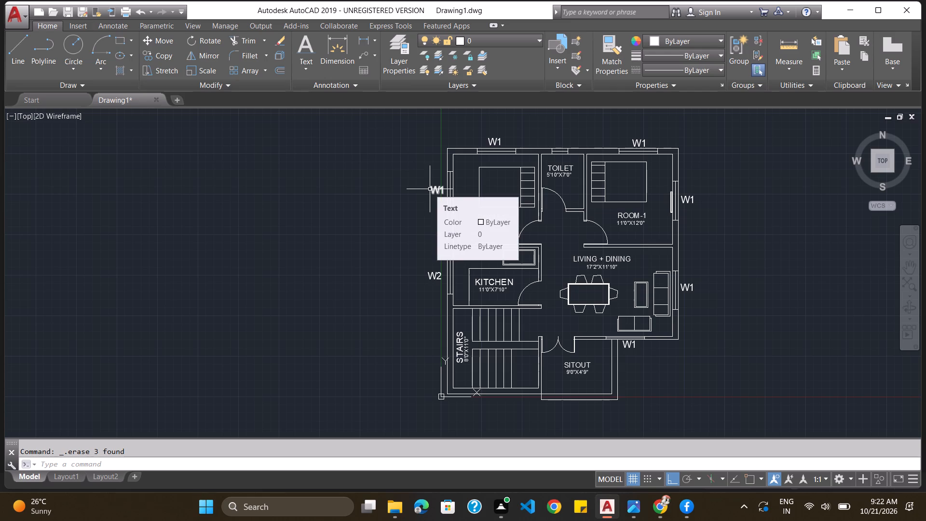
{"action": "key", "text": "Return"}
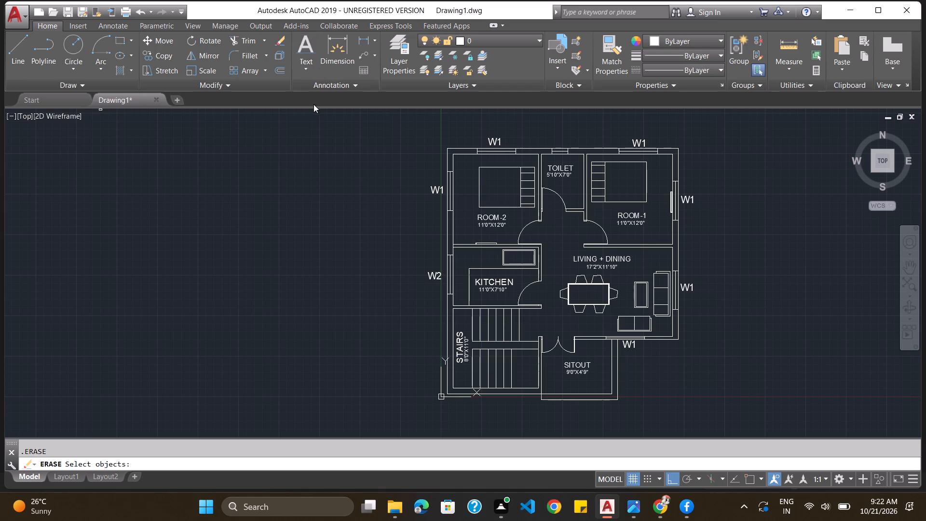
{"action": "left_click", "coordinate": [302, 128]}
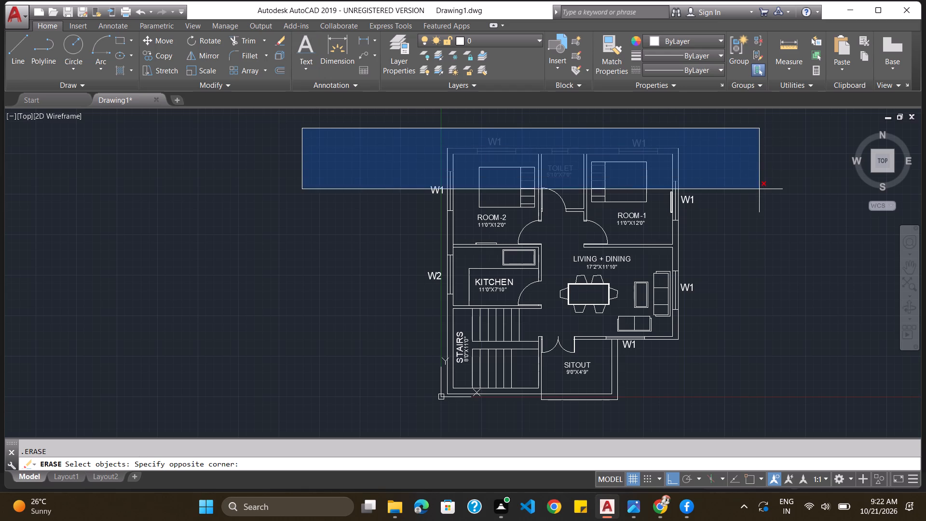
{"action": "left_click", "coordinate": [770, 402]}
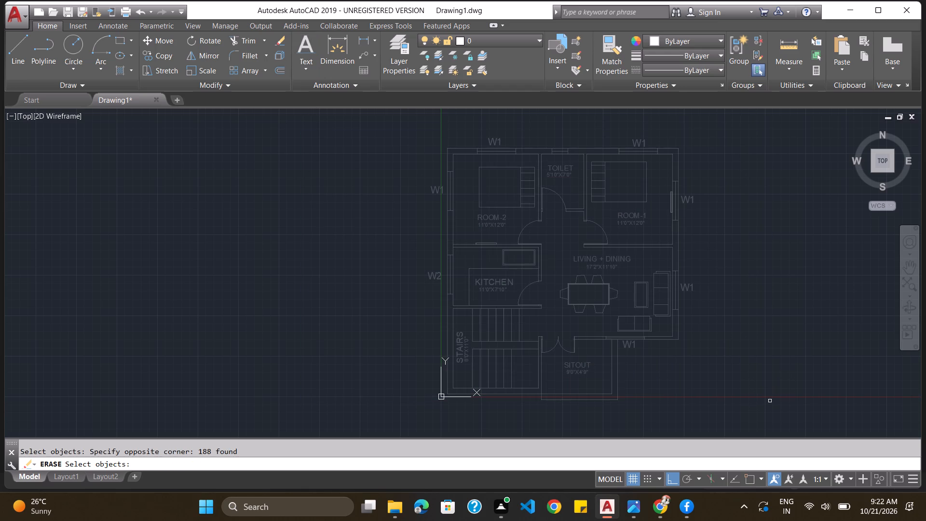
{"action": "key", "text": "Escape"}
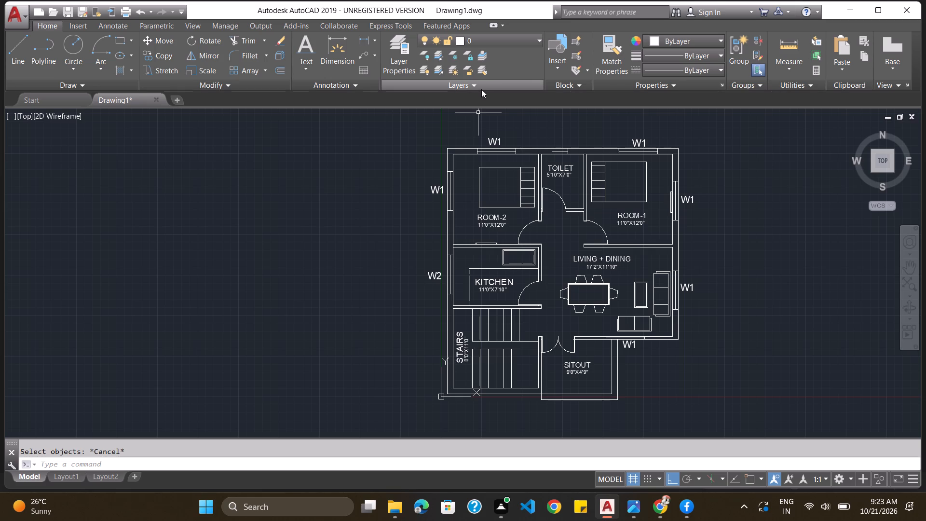
Add the single-line text V1 with 0 rotation just below the small window in the TOILET's top wall.
{"action": "left_click", "coordinate": [431, 462]}
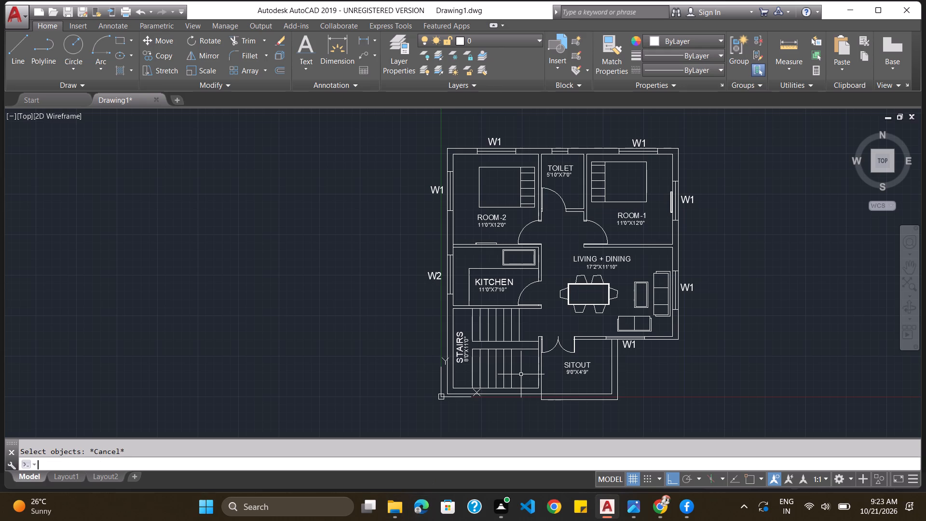
{"action": "left_click", "coordinate": [302, 63]}
{"action": "left_click", "coordinate": [307, 114]}
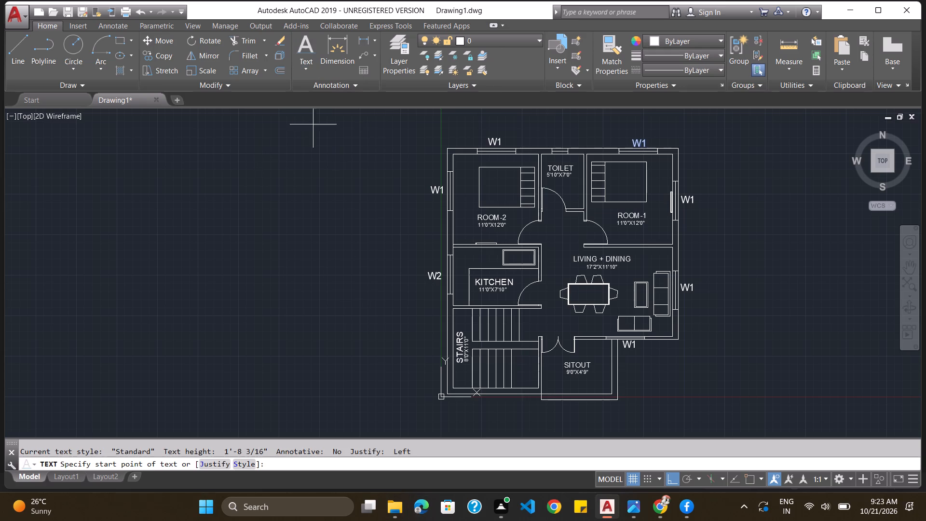
{"action": "scroll", "coordinate": [568, 159], "scroll_direction": "up", "scroll_amount": 3}
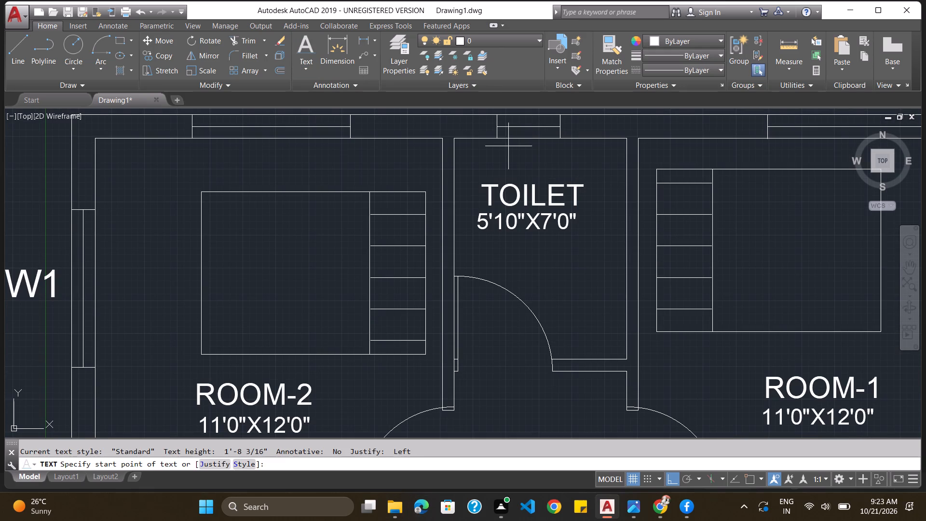
{"action": "left_click", "coordinate": [509, 143]}
{"action": "left_click", "coordinate": [509, 148]}
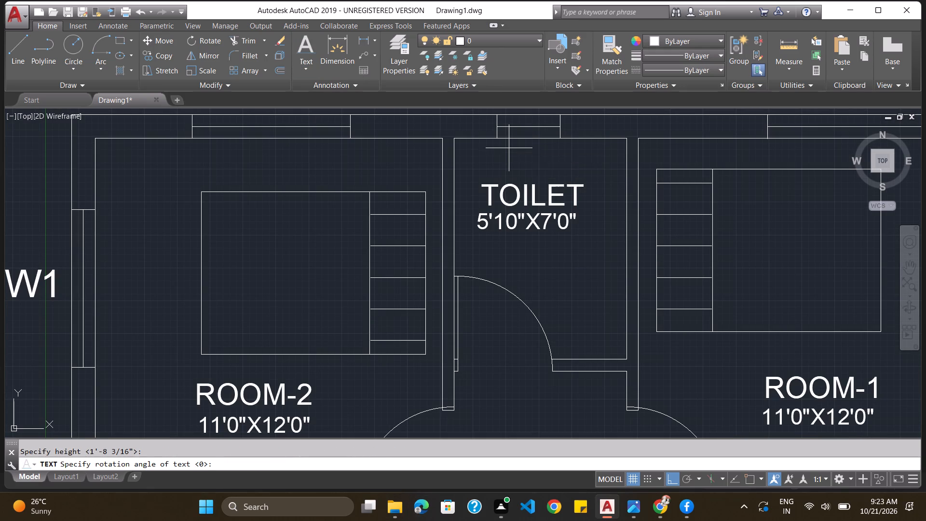
{"action": "key", "text": "0"}
{"action": "key", "text": "Return"}
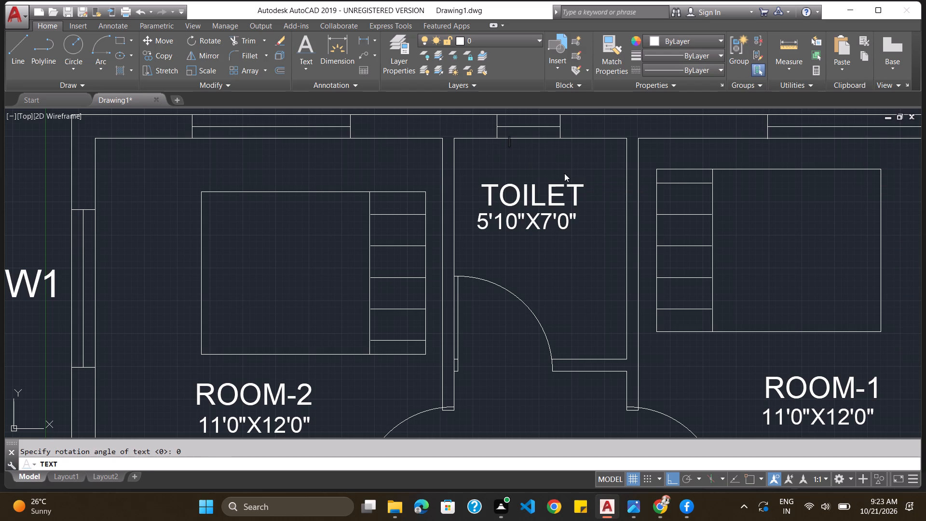
{"action": "key", "text": "v"}
{"action": "key", "text": "1"}
{"action": "key", "text": "Return"}
{"action": "key", "text": "Return"}
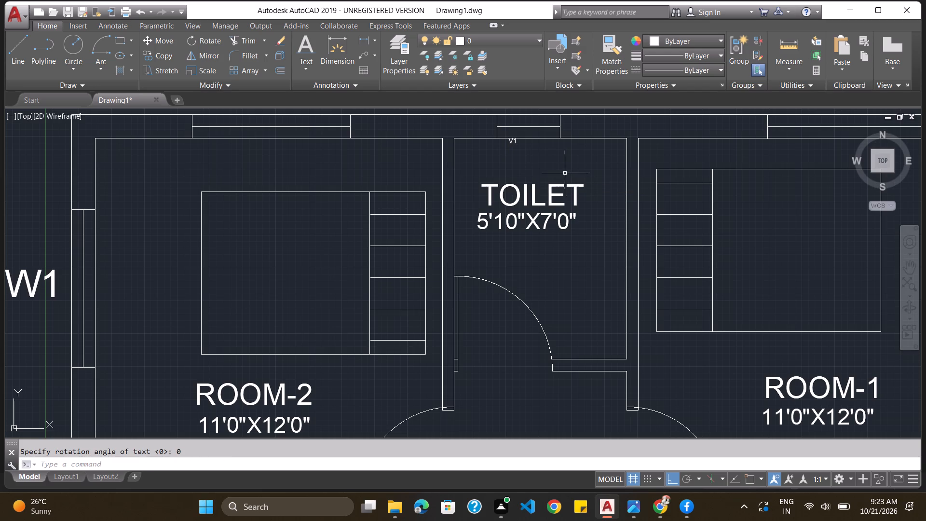
Move the V1 text slightly so it sits centred beneath the toilet window.
{"action": "left_click", "coordinate": [513, 142]}
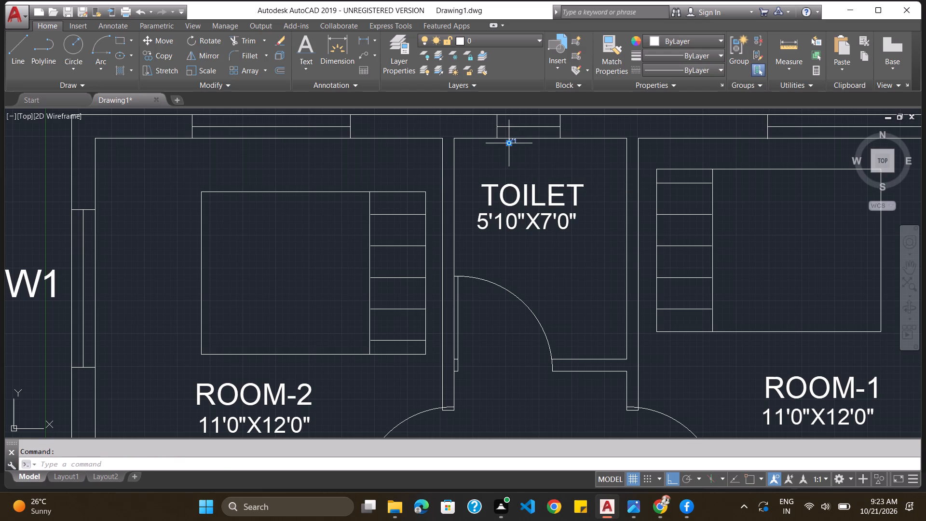
{"action": "left_click_drag", "start_coordinate": [512, 140], "coordinate": [530, 145]}
{"action": "left_click_drag", "start_coordinate": [530, 145], "coordinate": [529, 145]}
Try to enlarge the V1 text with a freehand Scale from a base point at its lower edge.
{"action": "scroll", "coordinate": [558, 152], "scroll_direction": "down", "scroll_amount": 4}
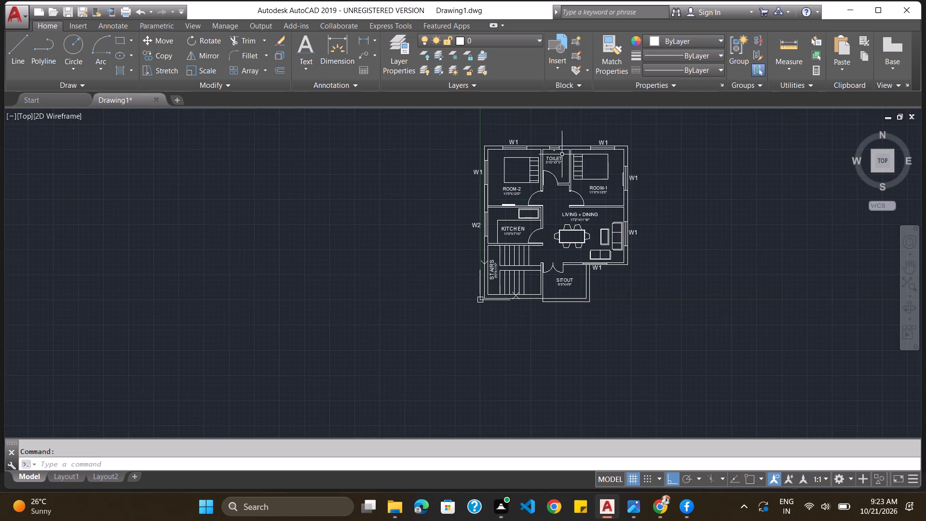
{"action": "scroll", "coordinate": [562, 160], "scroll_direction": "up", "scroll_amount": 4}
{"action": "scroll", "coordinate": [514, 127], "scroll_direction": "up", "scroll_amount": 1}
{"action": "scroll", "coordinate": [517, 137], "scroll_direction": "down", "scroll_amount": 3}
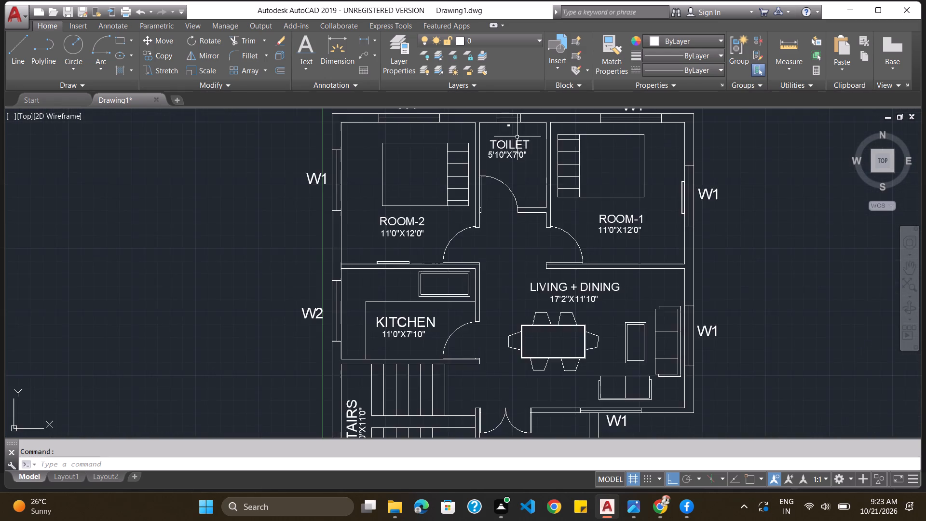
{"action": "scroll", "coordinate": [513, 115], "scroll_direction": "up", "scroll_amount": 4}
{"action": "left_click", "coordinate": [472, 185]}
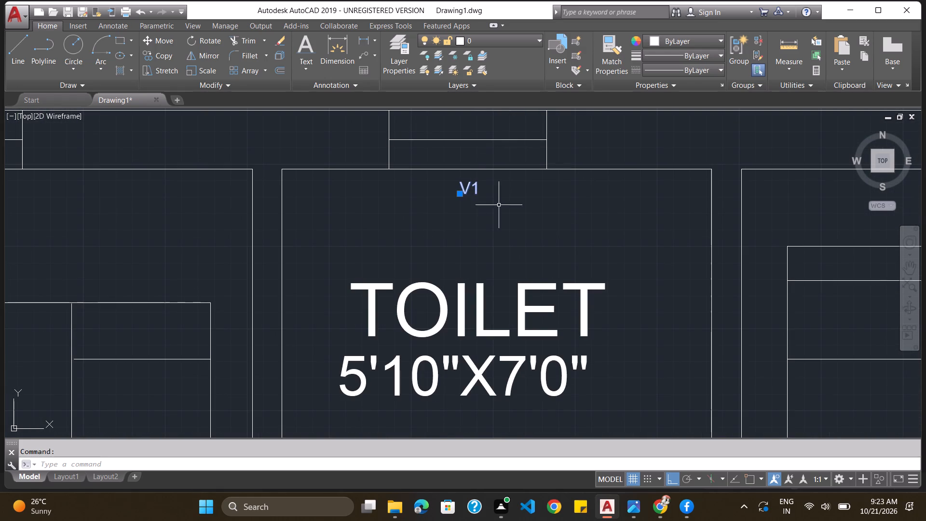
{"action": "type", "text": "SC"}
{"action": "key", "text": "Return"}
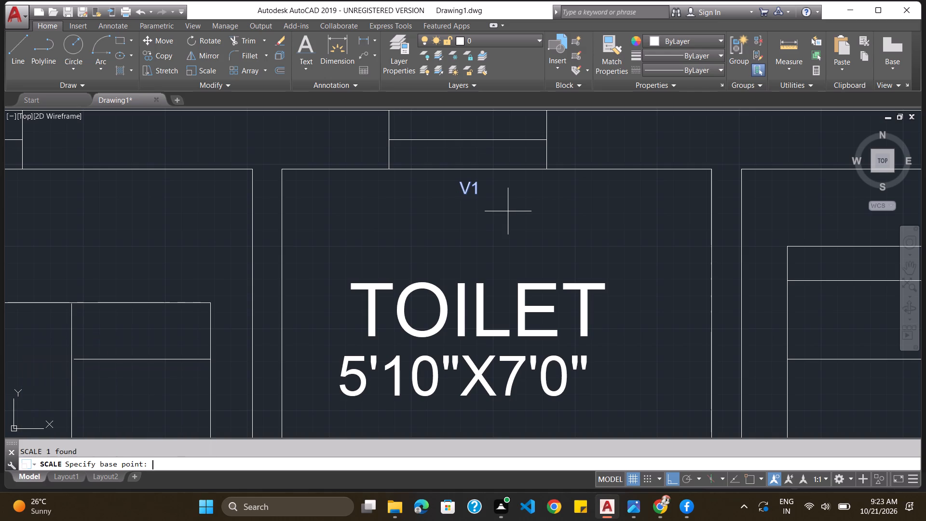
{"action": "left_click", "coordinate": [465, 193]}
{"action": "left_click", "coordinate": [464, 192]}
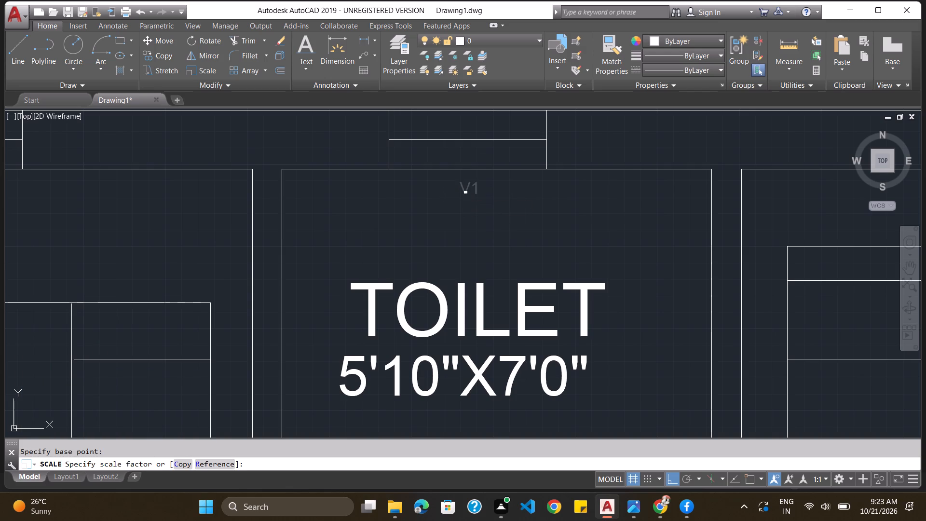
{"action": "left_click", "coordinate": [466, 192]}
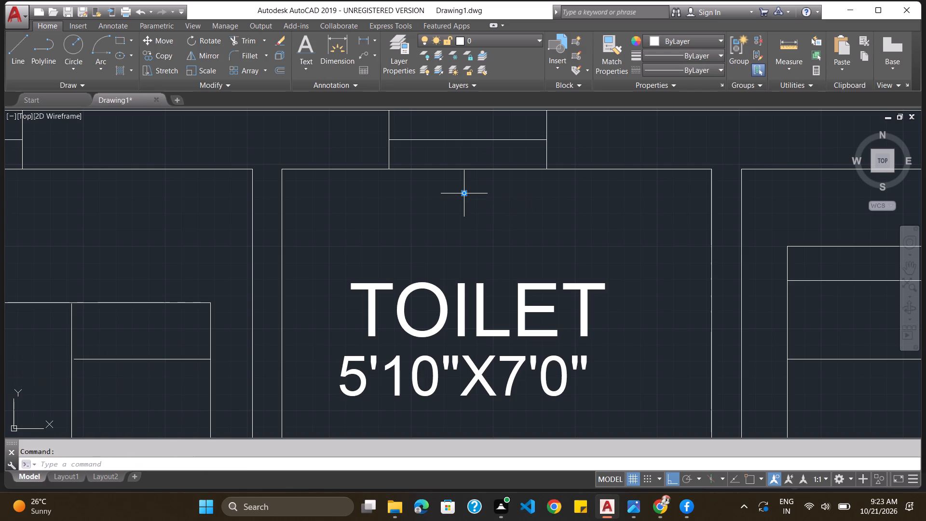
Scale the tiny V1 text up freehand from its base until it is readable beside the TOILET label.
{"action": "scroll", "coordinate": [466, 191], "scroll_direction": "up", "scroll_amount": 5}
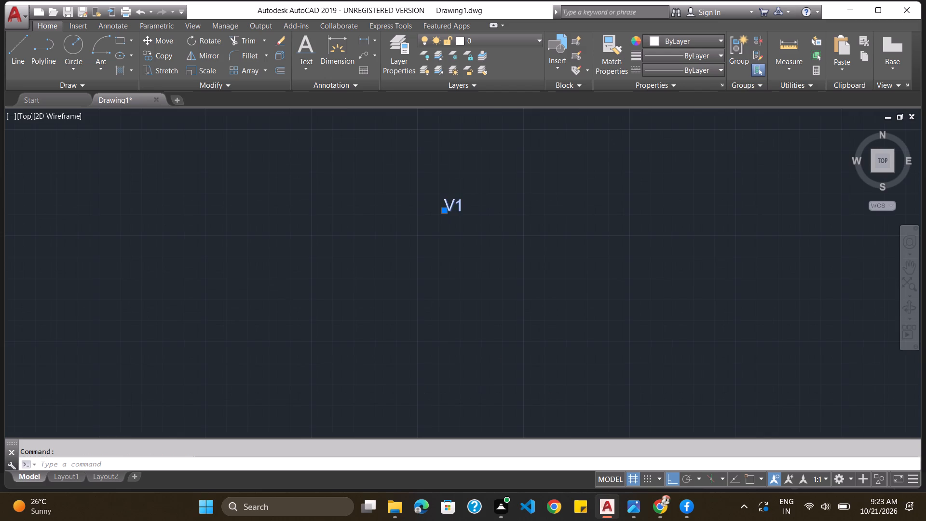
{"action": "scroll", "coordinate": [466, 192], "scroll_direction": "down", "scroll_amount": 2}
{"action": "type", "text": "SC"}
{"action": "key", "text": "Return"}
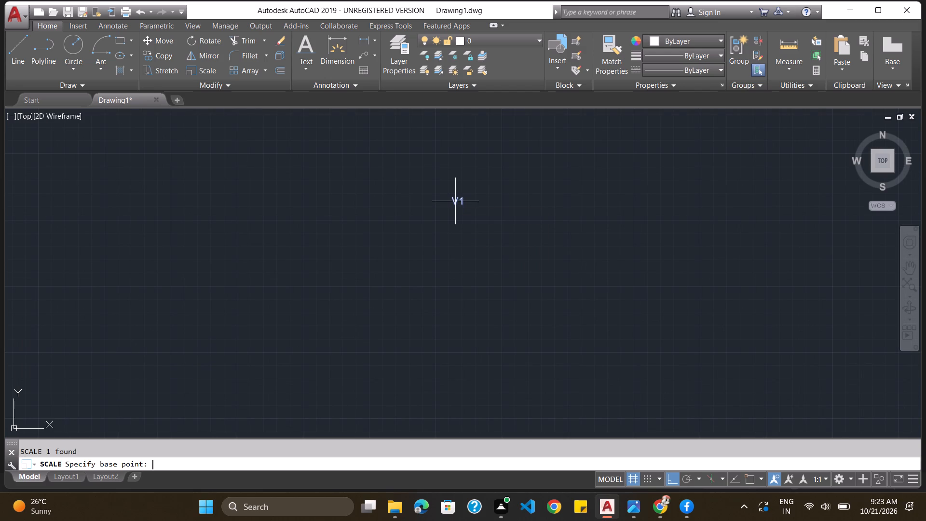
{"action": "left_click", "coordinate": [455, 204]}
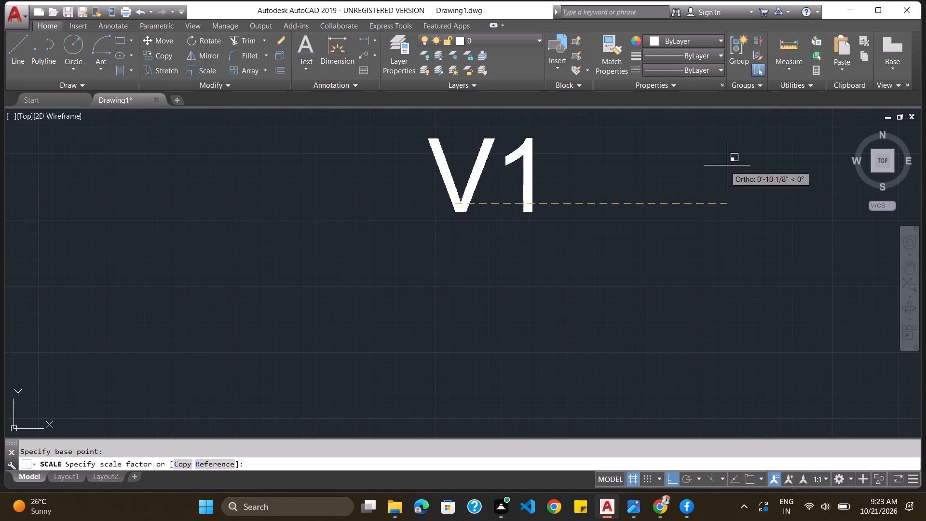
{"action": "left_click", "coordinate": [906, 209]}
Move the V1 text down so it clears the inner line of the toilet's top wall.
{"action": "scroll", "coordinate": [659, 217], "scroll_direction": "down", "scroll_amount": 4}
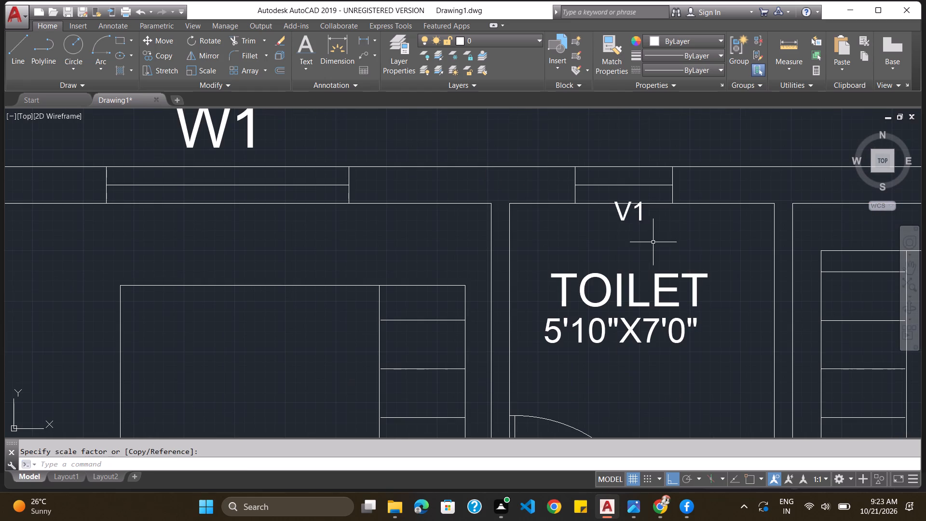
{"action": "left_click", "coordinate": [625, 217]}
{"action": "left_click_drag", "start_coordinate": [625, 216], "coordinate": [625, 224]}
Enlarge the V1 text freehand from its base by a factor of about 1.8.
{"action": "scroll", "coordinate": [689, 206], "scroll_direction": "down", "scroll_amount": 3}
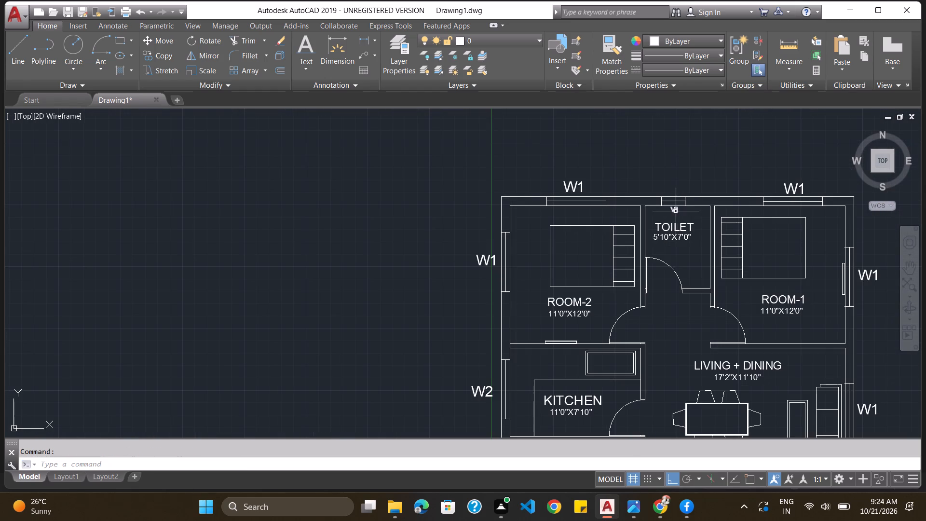
{"action": "scroll", "coordinate": [672, 211], "scroll_direction": "up", "scroll_amount": 5}
{"action": "left_click", "coordinate": [662, 207]}
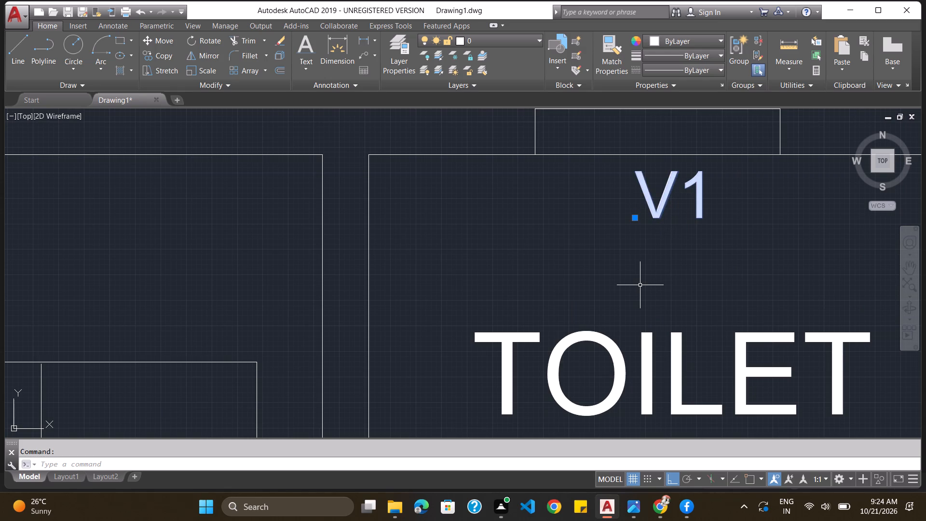
{"action": "type", "text": "SC"}
{"action": "key", "text": "Return"}
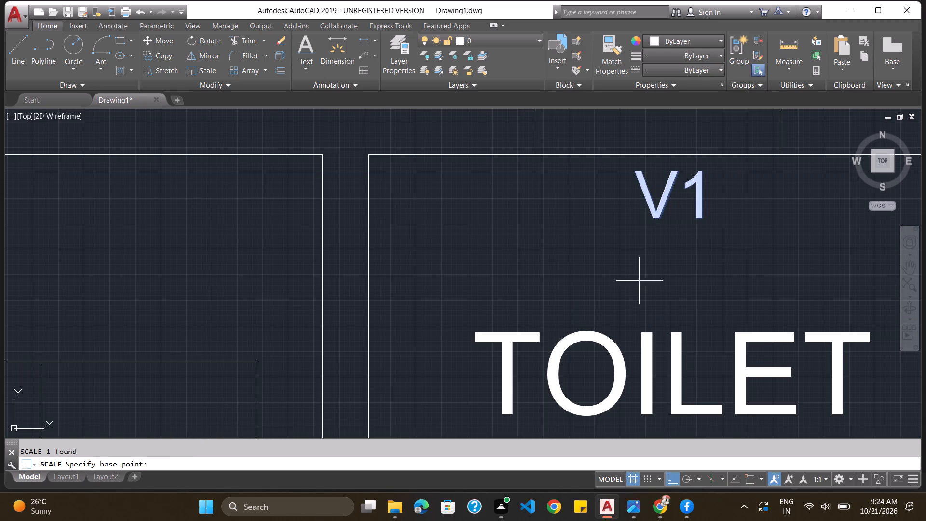
{"action": "left_click", "coordinate": [654, 217]}
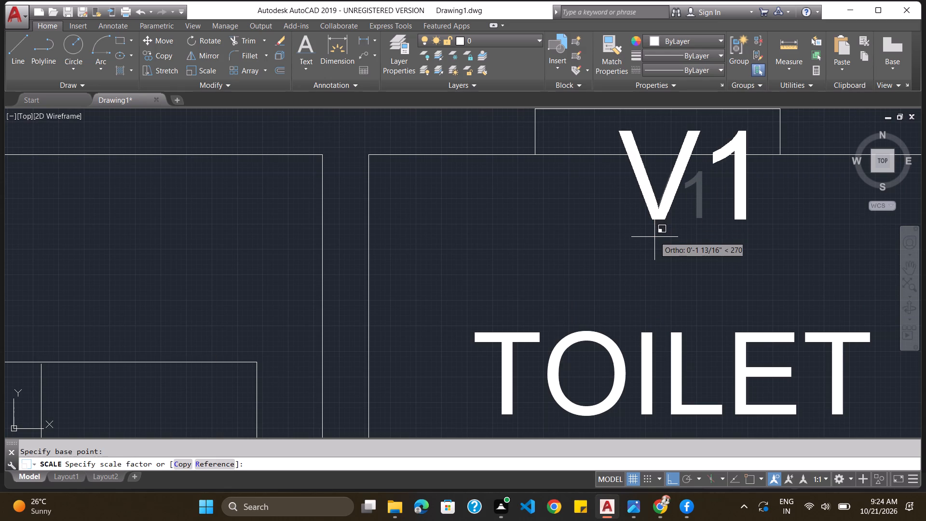
{"action": "left_click", "coordinate": [654, 237]}
Move the enlarged V1 text down into the gap between the toilet window and the TOILET label.
{"action": "scroll", "coordinate": [656, 211], "scroll_direction": "down", "scroll_amount": 3}
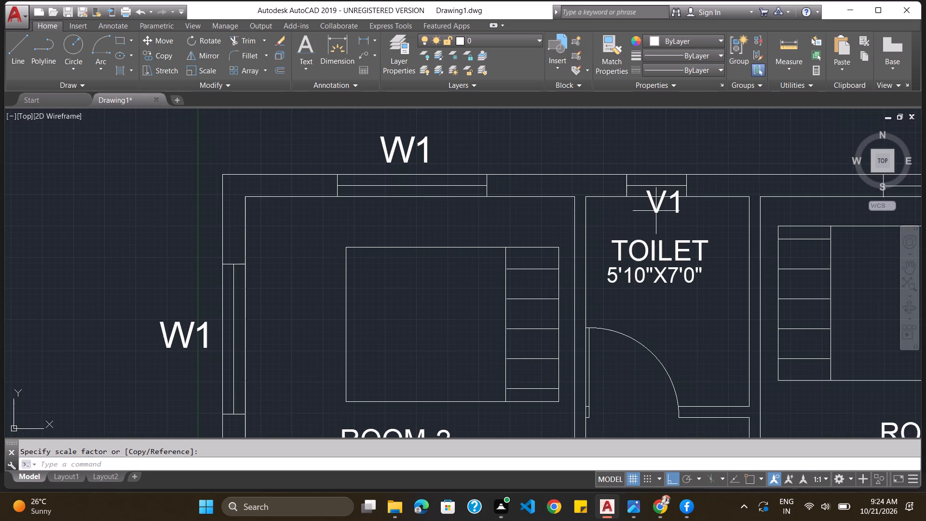
{"action": "left_click", "coordinate": [657, 208]}
{"action": "left_click_drag", "start_coordinate": [657, 208], "coordinate": [653, 217]}
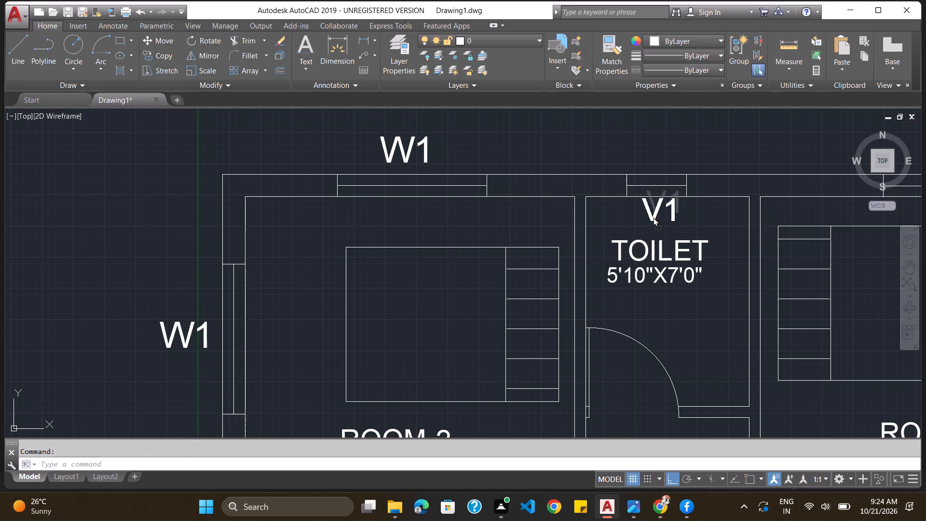
{"action": "left_click_drag", "start_coordinate": [653, 217], "coordinate": [653, 219]}
{"action": "scroll", "coordinate": [653, 219], "scroll_direction": "down", "scroll_amount": 5}
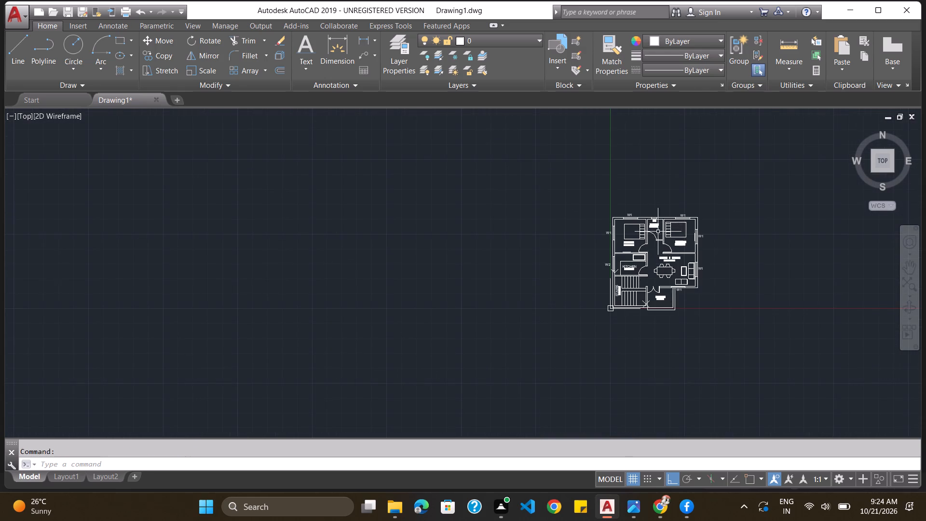
Move the V1 text up out of the toilet room to just above the toilet's small window, outside the top wall.
{"action": "scroll", "coordinate": [681, 226], "scroll_direction": "up", "scroll_amount": 3}
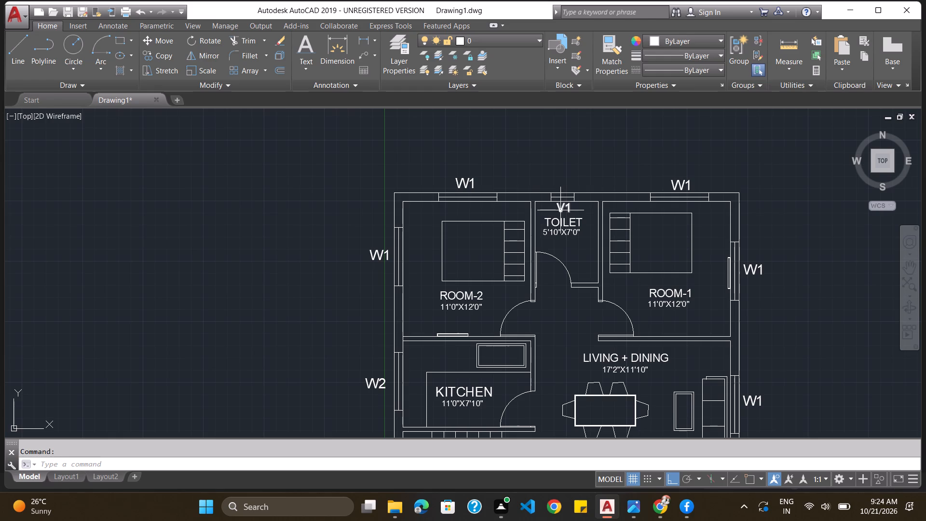
{"action": "left_click", "coordinate": [559, 210]}
{"action": "left_click_drag", "start_coordinate": [563, 208], "coordinate": [561, 186]}
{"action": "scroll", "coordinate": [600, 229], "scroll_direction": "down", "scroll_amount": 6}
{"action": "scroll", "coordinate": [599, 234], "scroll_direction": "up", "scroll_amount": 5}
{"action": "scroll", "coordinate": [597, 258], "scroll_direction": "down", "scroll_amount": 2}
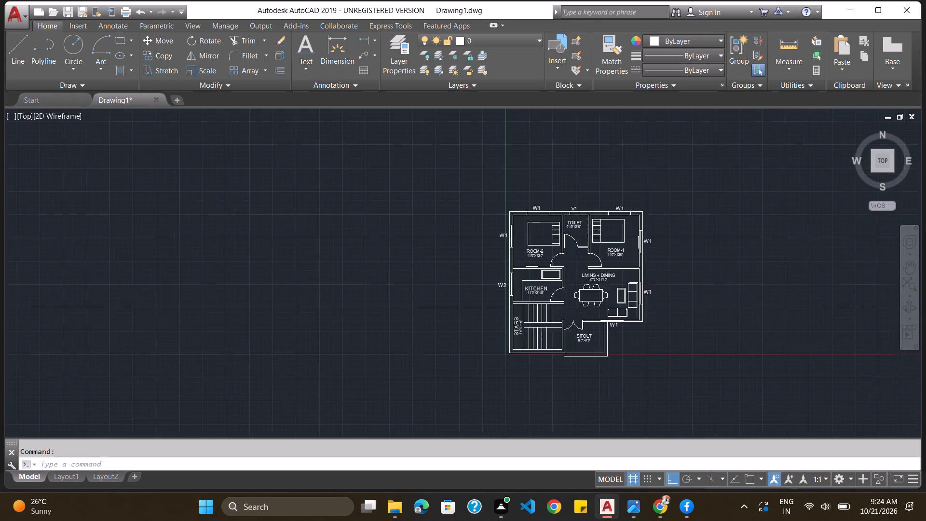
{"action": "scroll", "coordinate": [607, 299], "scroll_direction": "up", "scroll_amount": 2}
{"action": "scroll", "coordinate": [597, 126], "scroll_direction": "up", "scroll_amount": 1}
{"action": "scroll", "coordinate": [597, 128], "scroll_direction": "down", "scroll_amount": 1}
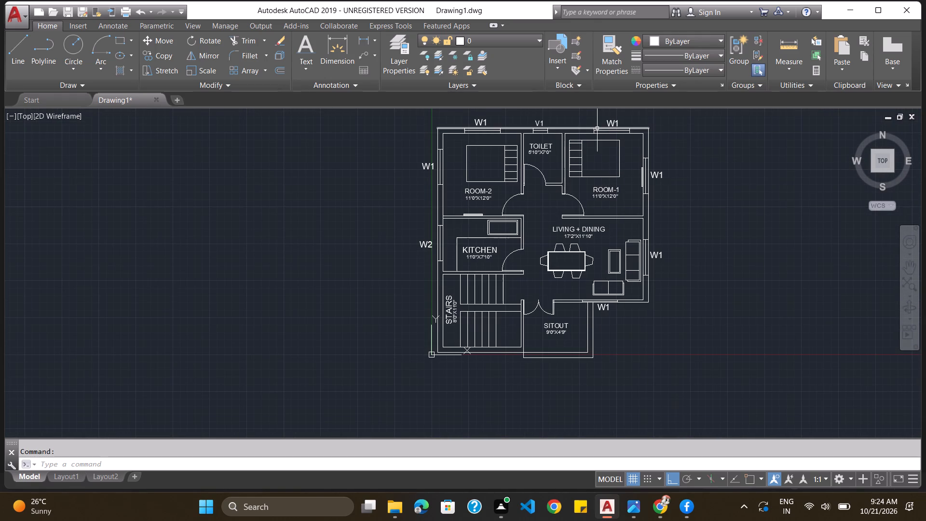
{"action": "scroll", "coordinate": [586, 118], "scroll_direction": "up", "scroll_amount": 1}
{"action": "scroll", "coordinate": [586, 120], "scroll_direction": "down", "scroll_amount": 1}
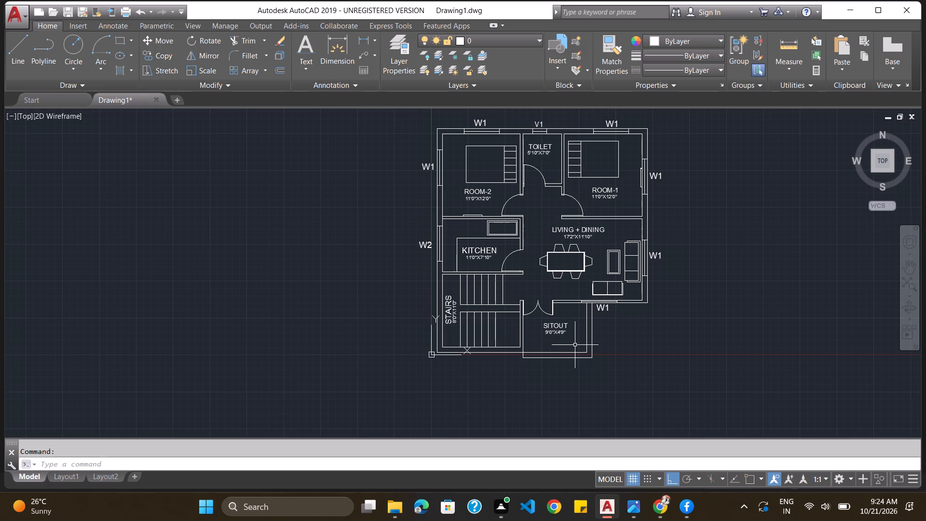
Insert the Toilet - Imperial block from the architectural samples against the toilet room's lower wall, beside the door swing.
{"action": "key", "text": "ctrl+3"}
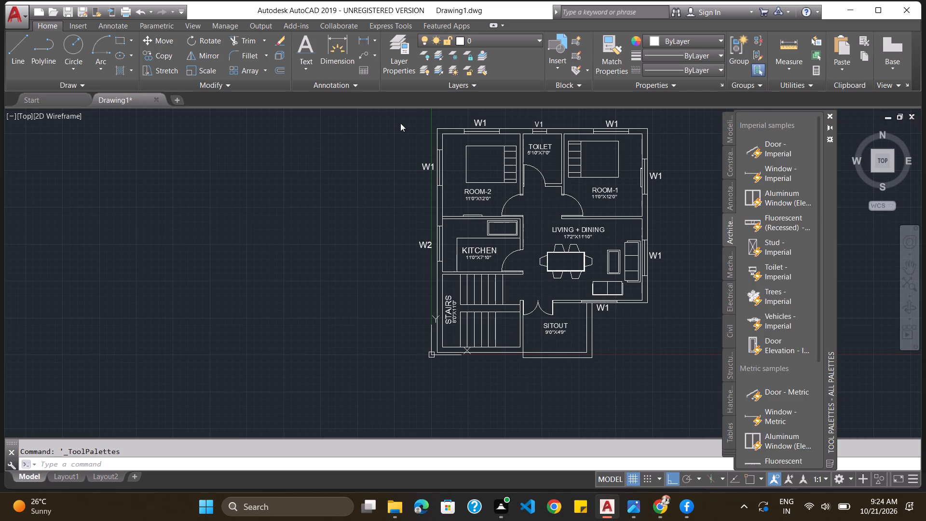
{"action": "left_click", "coordinate": [763, 274]}
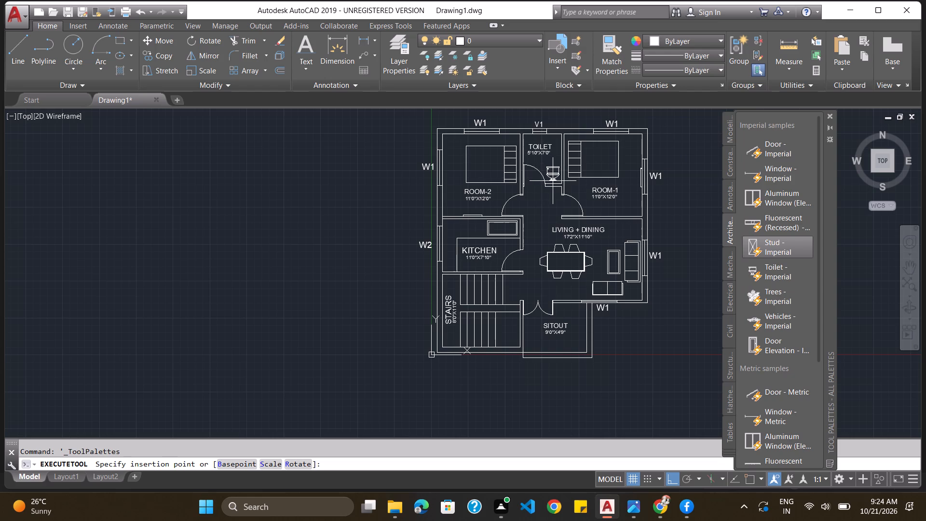
{"action": "left_click", "coordinate": [553, 184]}
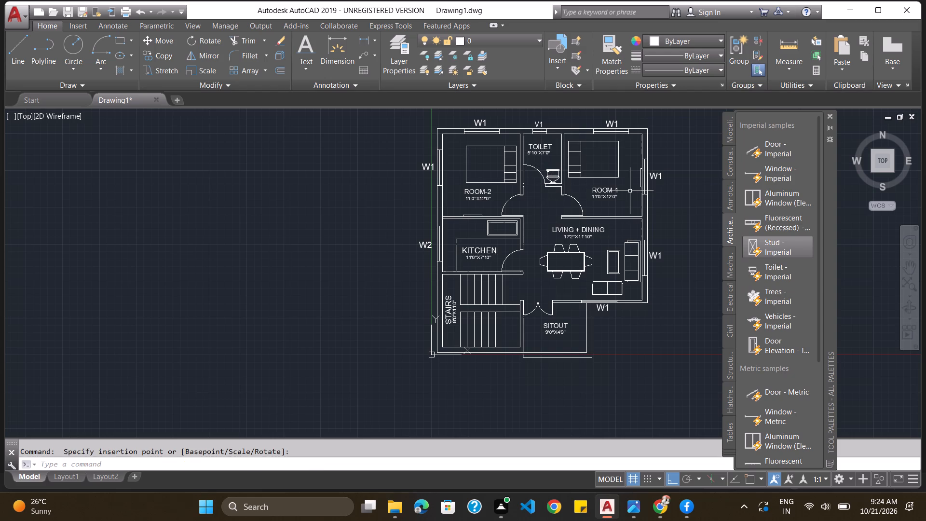
{"action": "scroll", "coordinate": [631, 191], "scroll_direction": "down", "scroll_amount": 1}
{"action": "scroll", "coordinate": [575, 179], "scroll_direction": "up", "scroll_amount": 5}
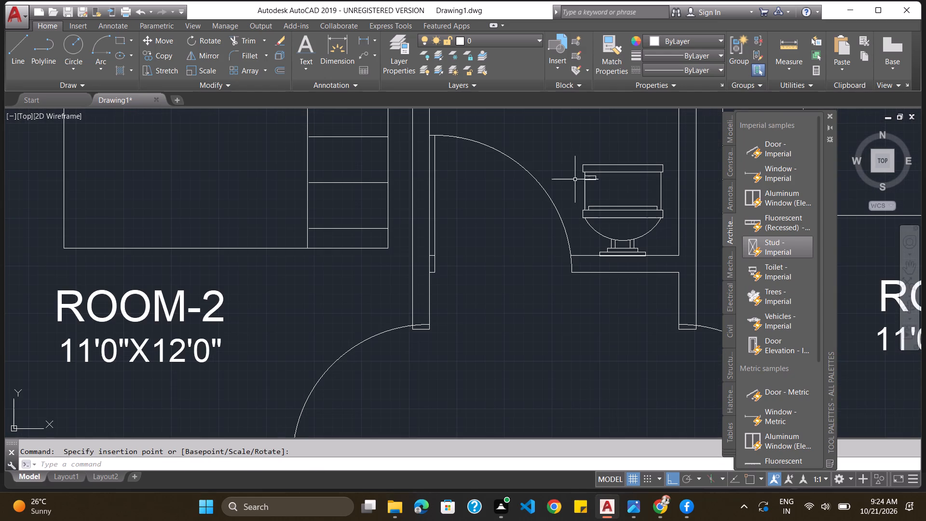
{"action": "left_click", "coordinate": [830, 113]}
Move the whole ROOM-1 bed, with its outline and headboard lines, straight down by about 7 5/8 inches.
{"action": "scroll", "coordinate": [688, 219], "scroll_direction": "down", "scroll_amount": 5}
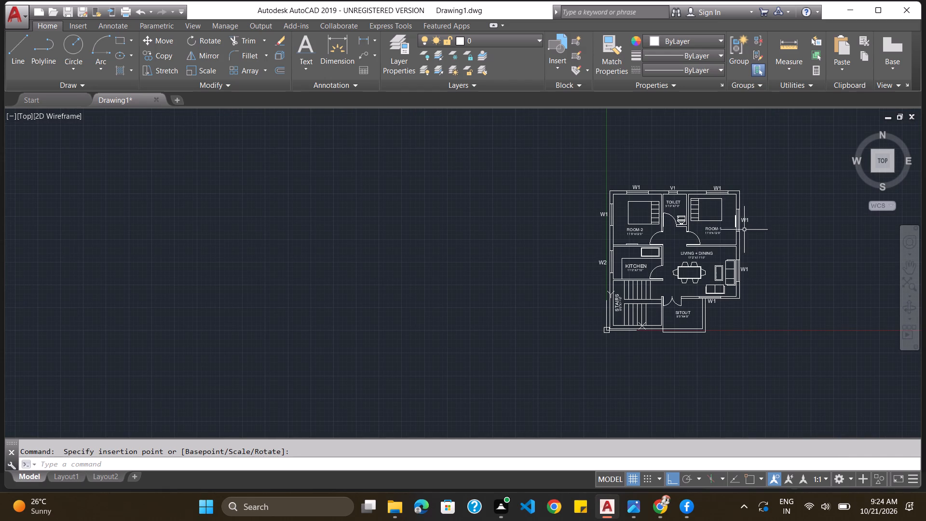
{"action": "scroll", "coordinate": [793, 277], "scroll_direction": "up", "scroll_amount": 2}
{"action": "scroll", "coordinate": [768, 260], "scroll_direction": "down", "scroll_amount": 2}
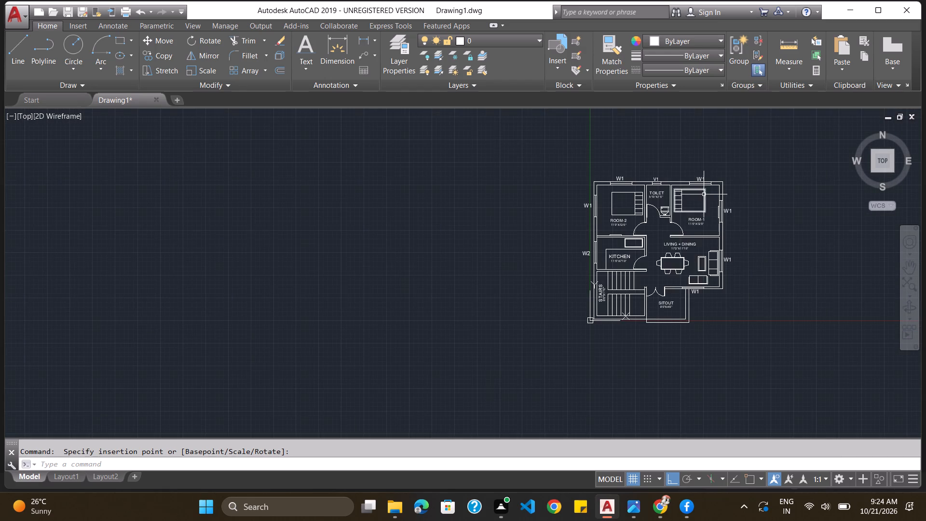
{"action": "scroll", "coordinate": [703, 193], "scroll_direction": "up", "scroll_amount": 1}
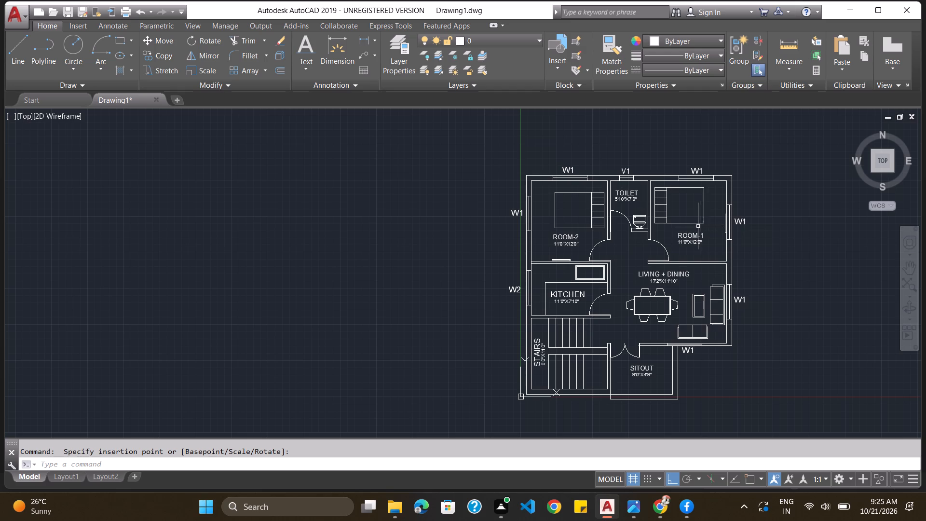
{"action": "left_click", "coordinate": [669, 222]}
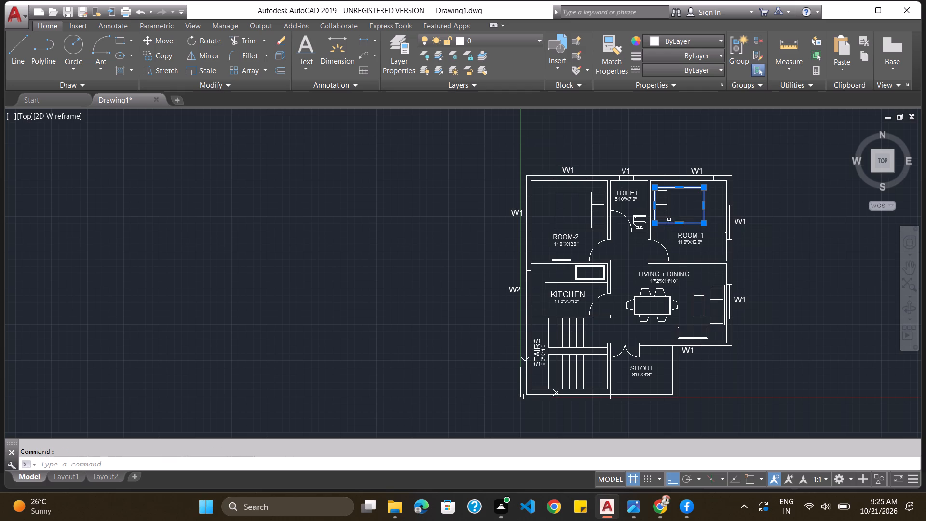
{"action": "left_click", "coordinate": [664, 219]}
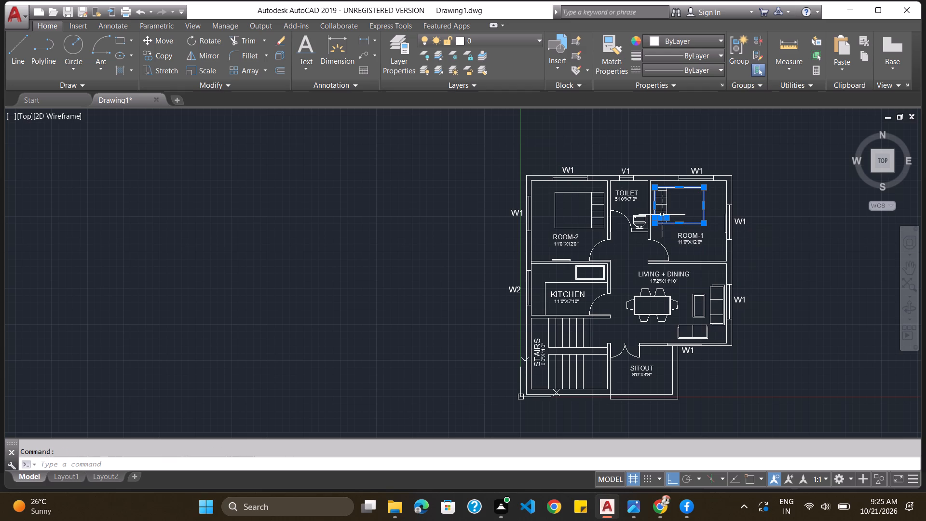
{"action": "left_click", "coordinate": [661, 212]}
{"action": "left_click", "coordinate": [661, 204]}
{"action": "left_click", "coordinate": [661, 196]}
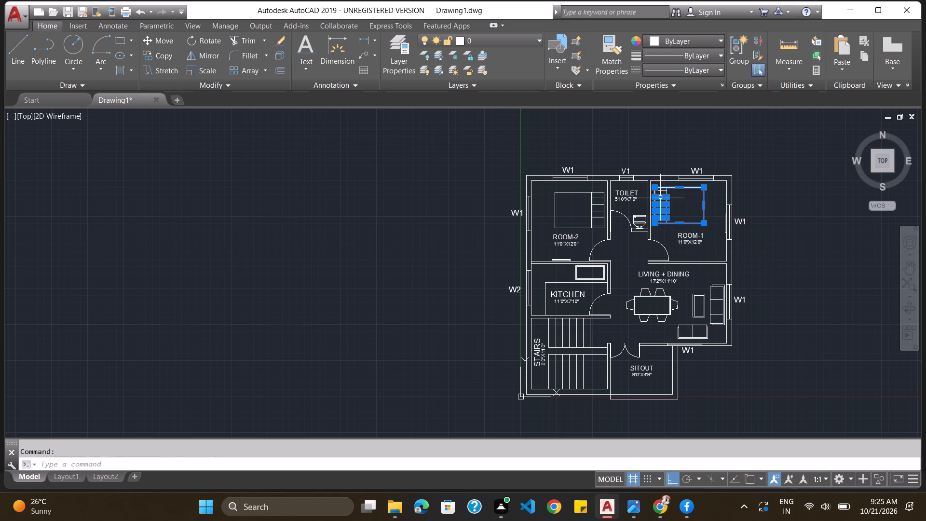
{"action": "left_click", "coordinate": [661, 190]}
{"action": "scroll", "coordinate": [662, 190], "scroll_direction": "up", "scroll_amount": 5}
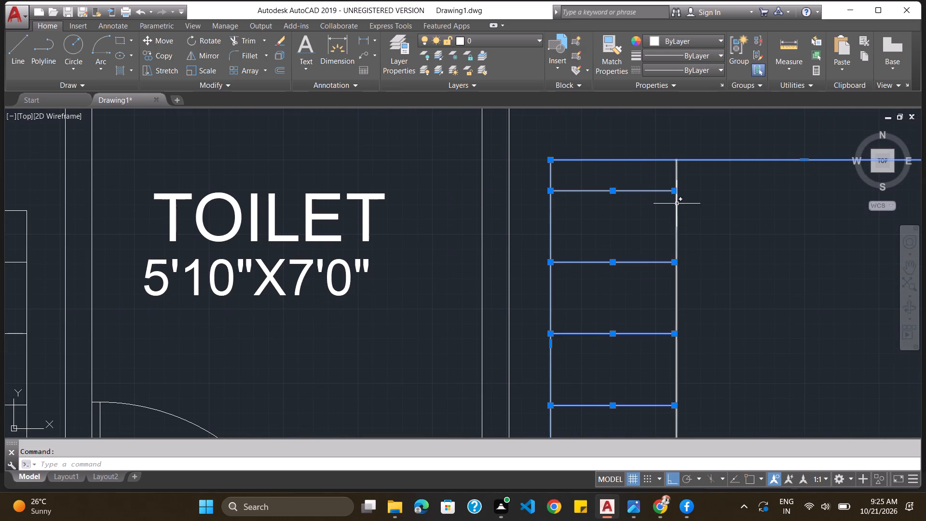
{"action": "left_click", "coordinate": [676, 204]}
{"action": "scroll", "coordinate": [676, 205], "scroll_direction": "down", "scroll_amount": 5}
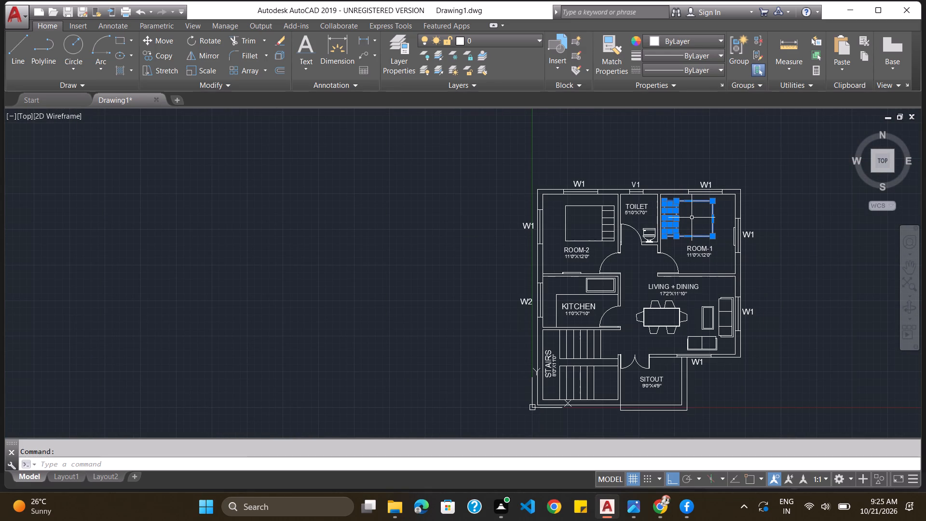
{"action": "key", "text": "m"}
{"action": "key", "text": "Return"}
{"action": "left_click_drag", "start_coordinate": [690, 216], "coordinate": [689, 221]}
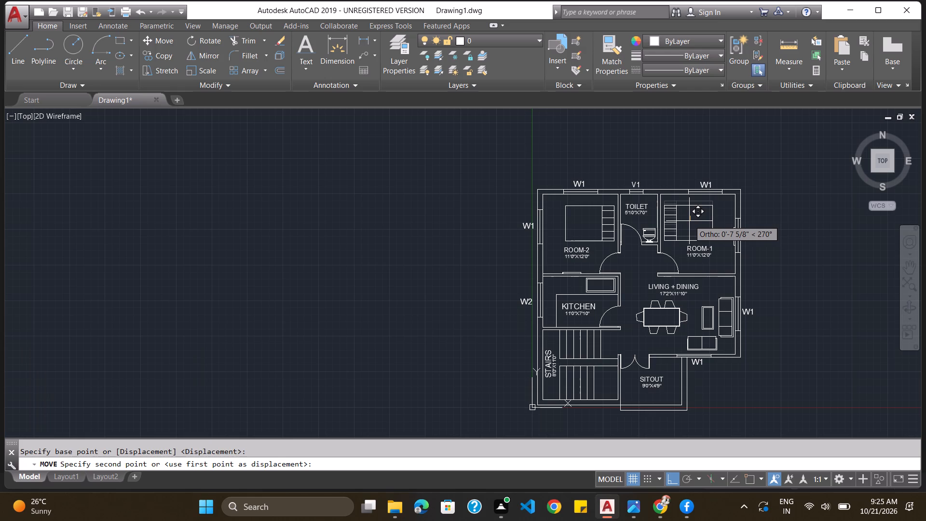
{"action": "left_click", "coordinate": [689, 221]}
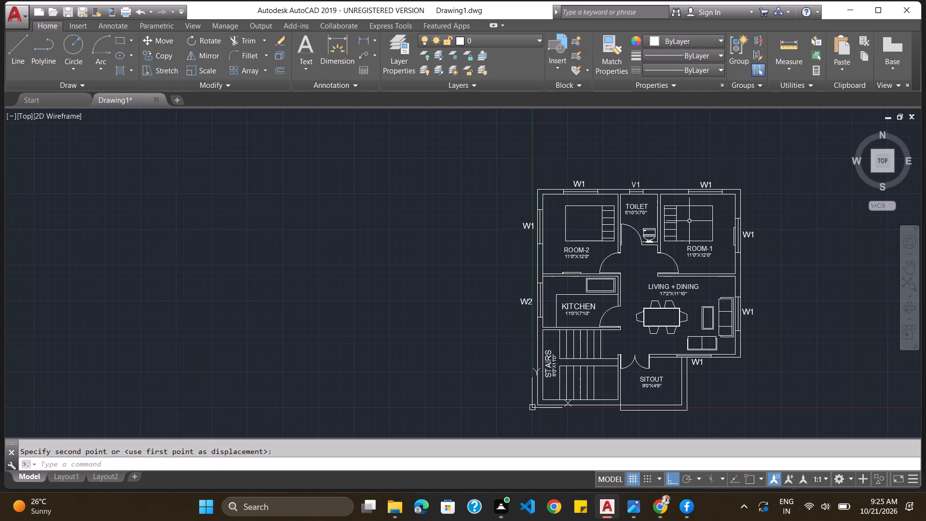
{"action": "left_click_drag", "start_coordinate": [689, 221], "coordinate": [689, 217]}
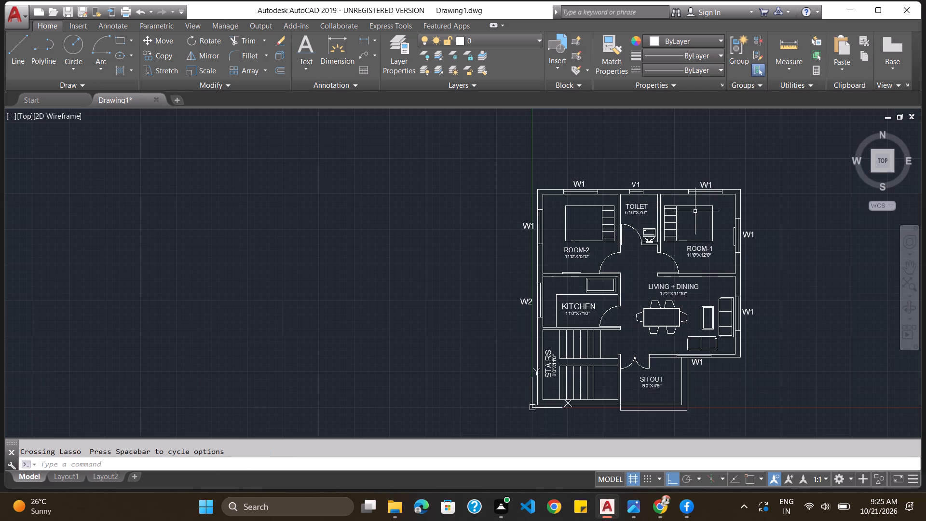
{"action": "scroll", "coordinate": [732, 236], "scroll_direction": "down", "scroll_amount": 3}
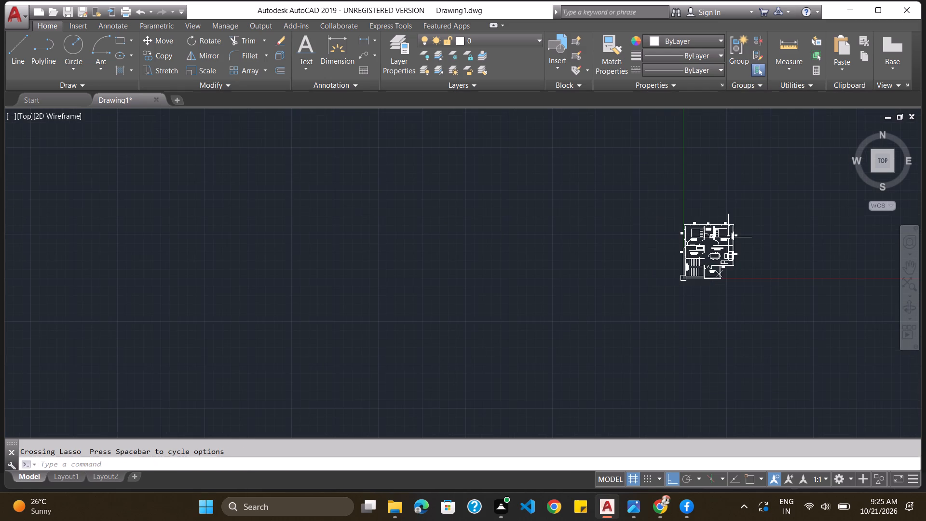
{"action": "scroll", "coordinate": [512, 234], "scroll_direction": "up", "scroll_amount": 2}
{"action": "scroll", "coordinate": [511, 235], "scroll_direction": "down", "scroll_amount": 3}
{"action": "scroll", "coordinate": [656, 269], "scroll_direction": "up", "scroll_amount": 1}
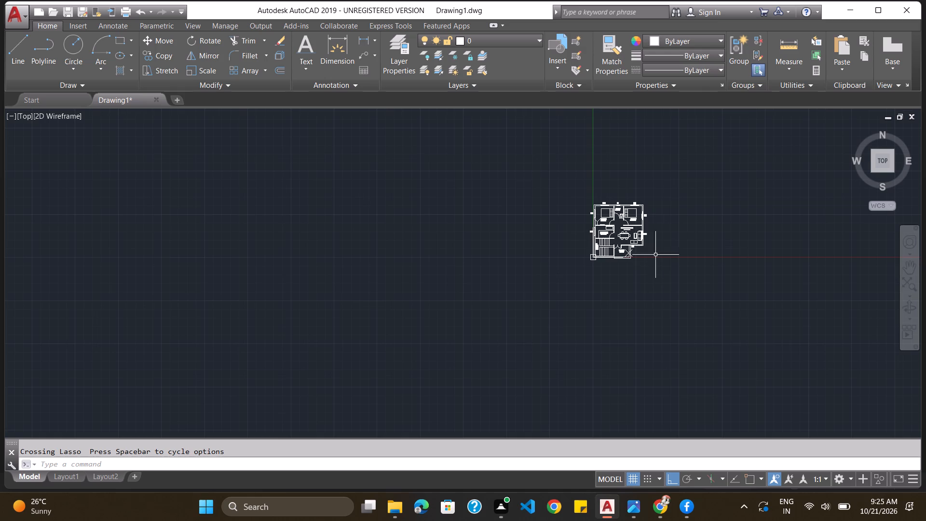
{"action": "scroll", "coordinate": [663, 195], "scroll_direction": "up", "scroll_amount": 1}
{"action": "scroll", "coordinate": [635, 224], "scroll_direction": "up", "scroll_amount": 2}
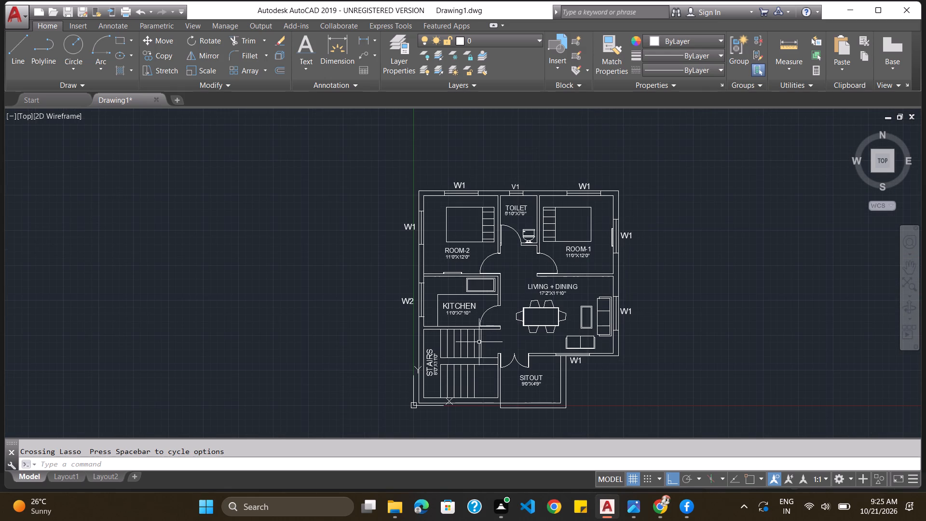
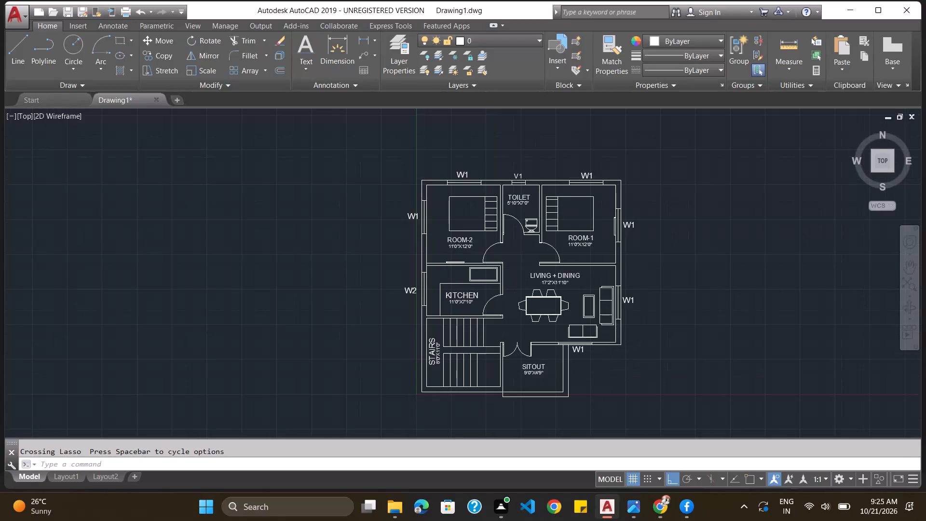
Add horizontal single-line text reading 30'X30' EAST FACING above the floor plan, with a height of about 3'-0 5/16".
{"action": "scroll", "coordinate": [564, 406], "scroll_direction": "down", "scroll_amount": 1}
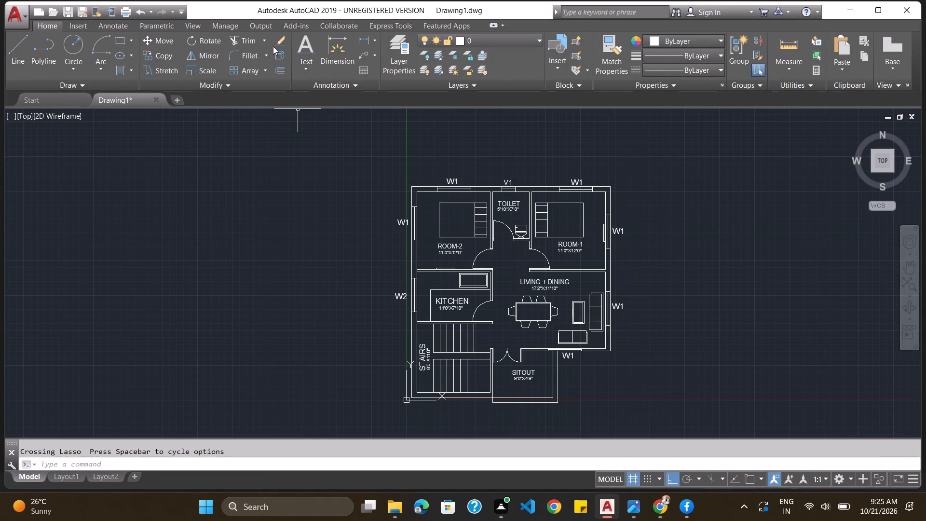
{"action": "left_click", "coordinate": [300, 59]}
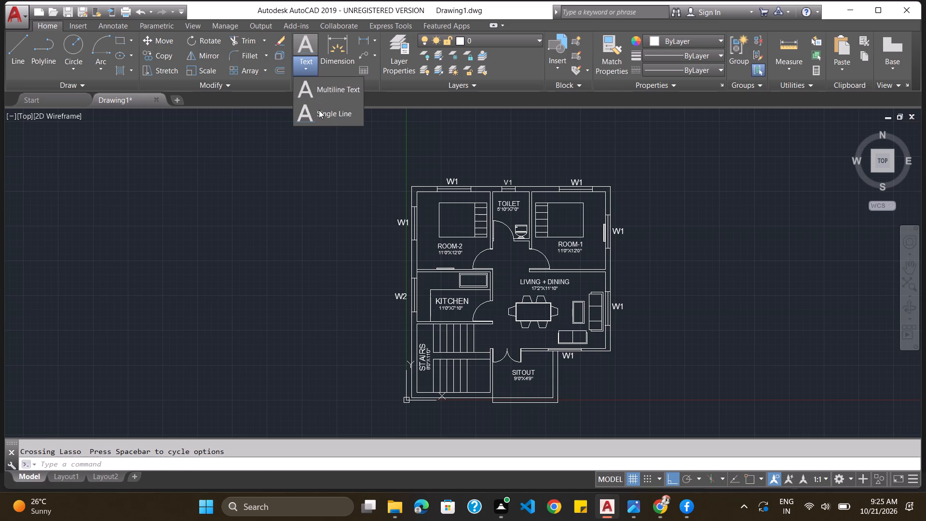
{"action": "left_click", "coordinate": [319, 110]}
{"action": "left_click", "coordinate": [436, 141]}
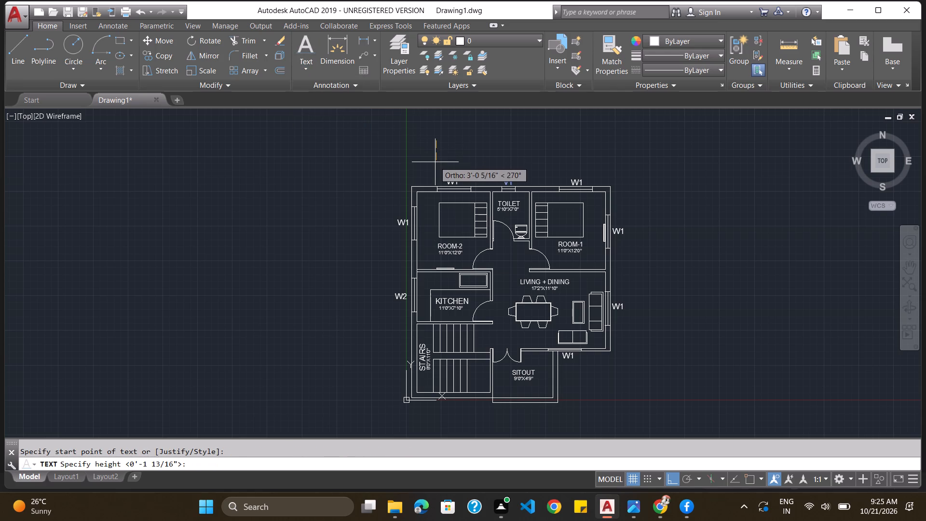
{"action": "left_click", "coordinate": [435, 162]}
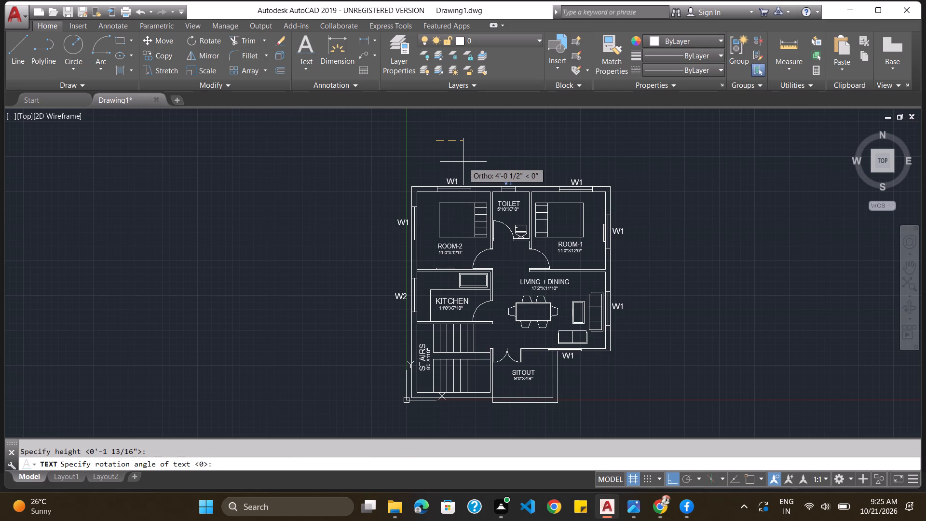
{"action": "left_click", "coordinate": [463, 162]}
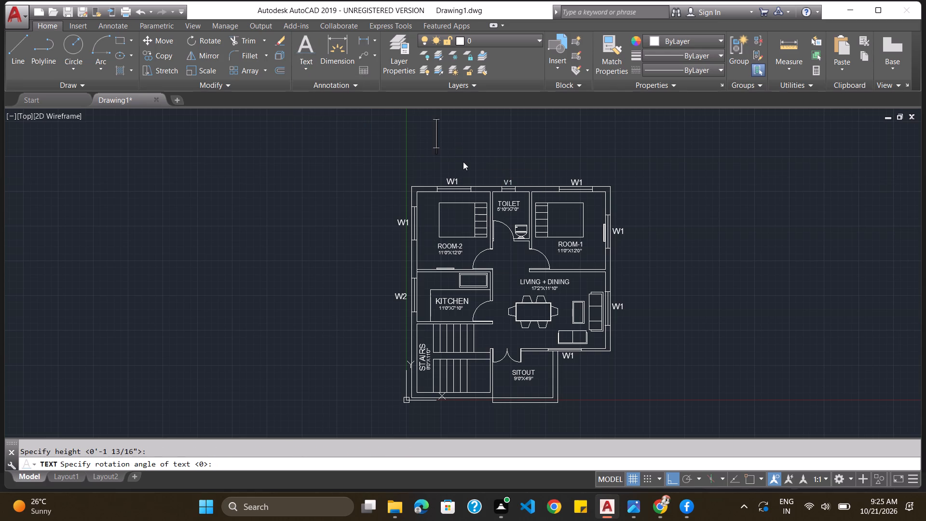
{"action": "key", "text": "3"}
{"action": "key", "text": "0"}
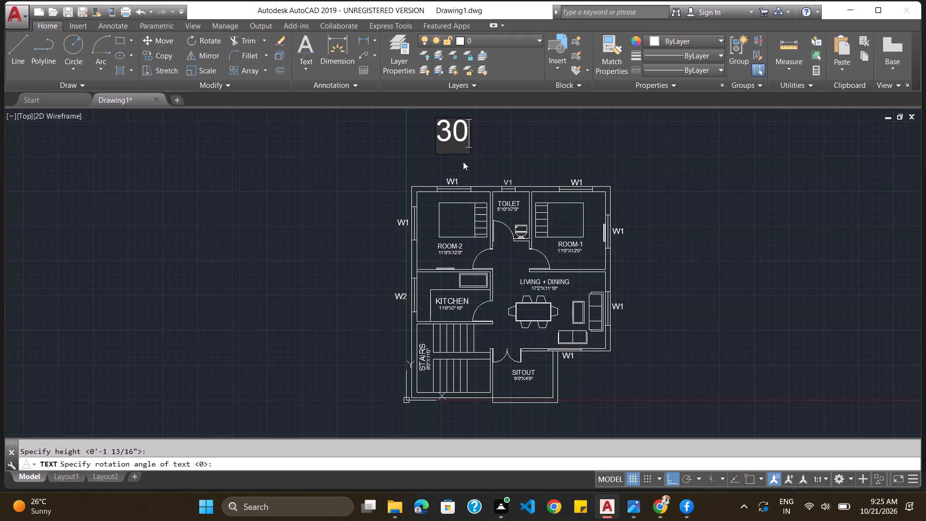
{"action": "key", "text": "apostrophe"}
{"action": "key", "text": "x"}
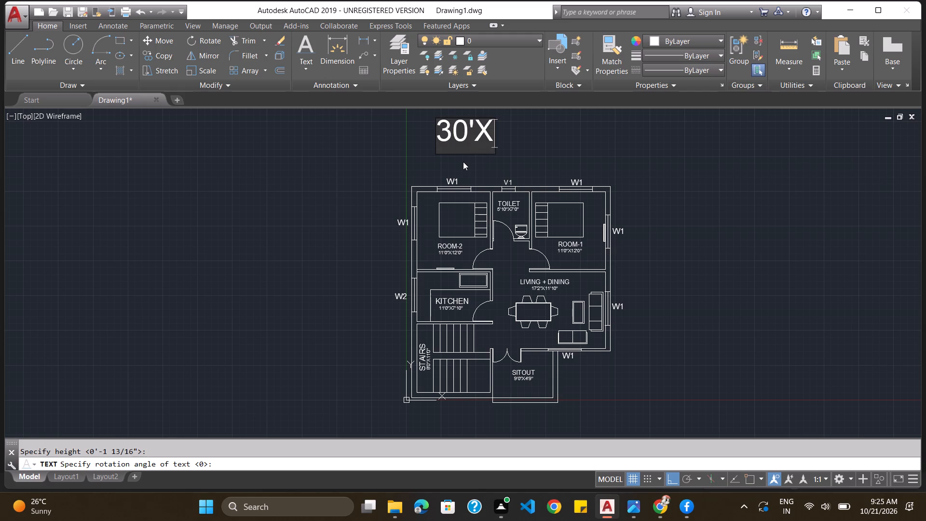
{"action": "key", "text": "3"}
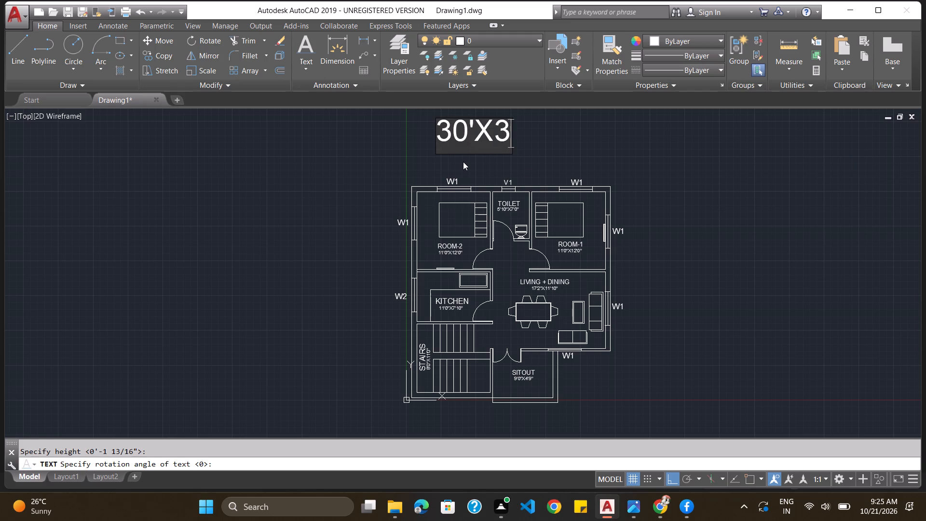
{"action": "key", "text": "0"}
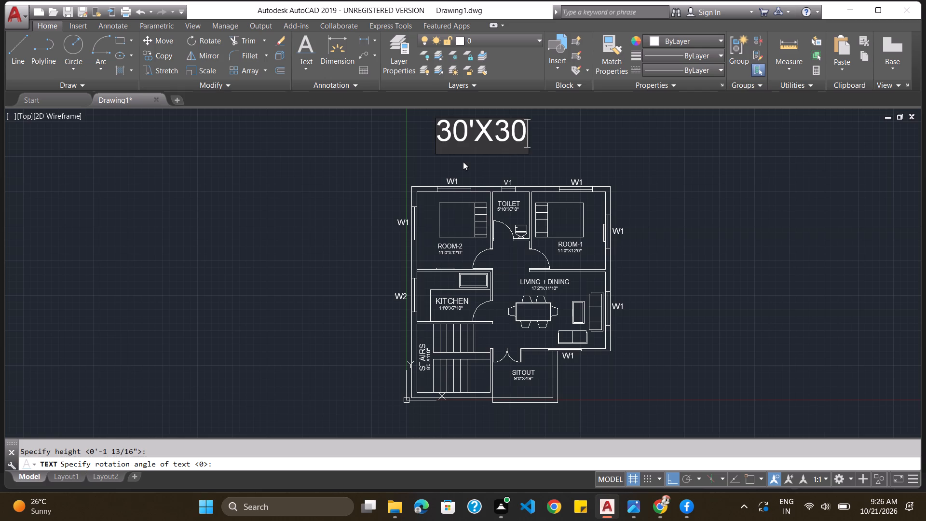
{"action": "key", "text": "apostrophe"}
{"action": "key", "text": "space"}
{"action": "type", "text": "EAST M"}
{"action": "key", "text": "BackSpace"}
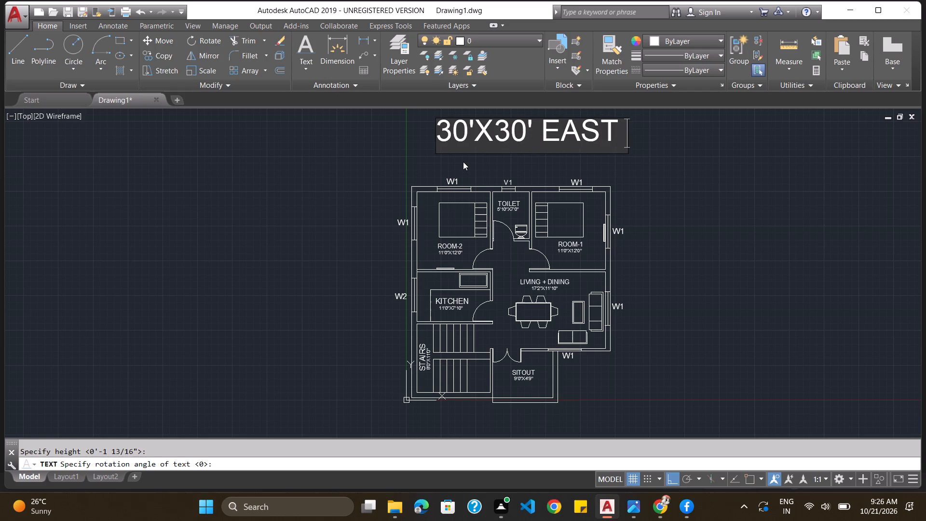
{"action": "type", "text": "FACING"}
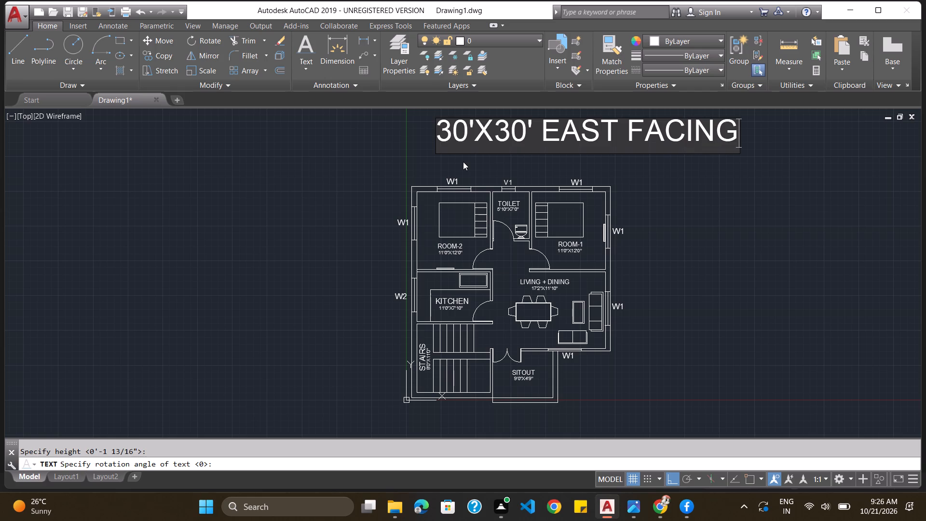
{"action": "key", "text": "Return"}
{"action": "key", "text": "Return"}
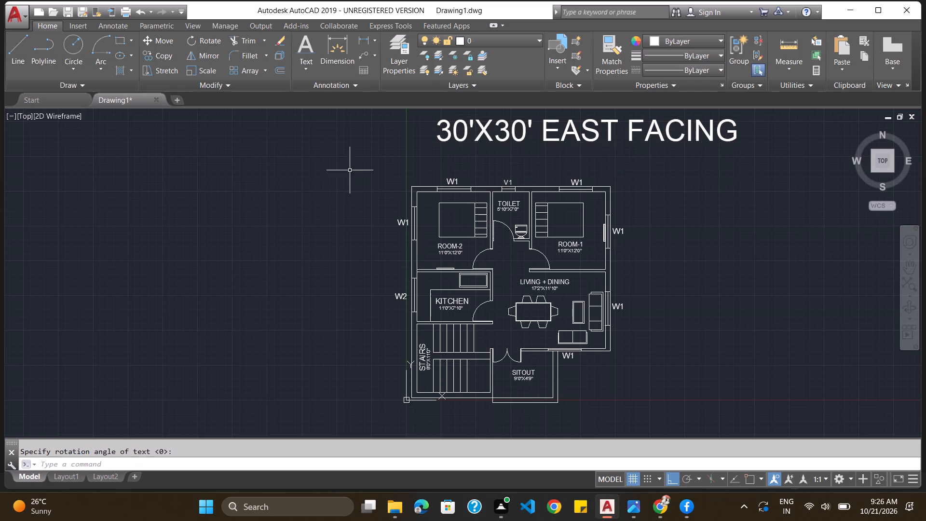
Scale the 30'X30' EAST FACING title down by a factor of about 0.875 from its lower start corner.
{"action": "left_click", "coordinate": [616, 128]}
{"action": "left_click", "coordinate": [609, 128]}
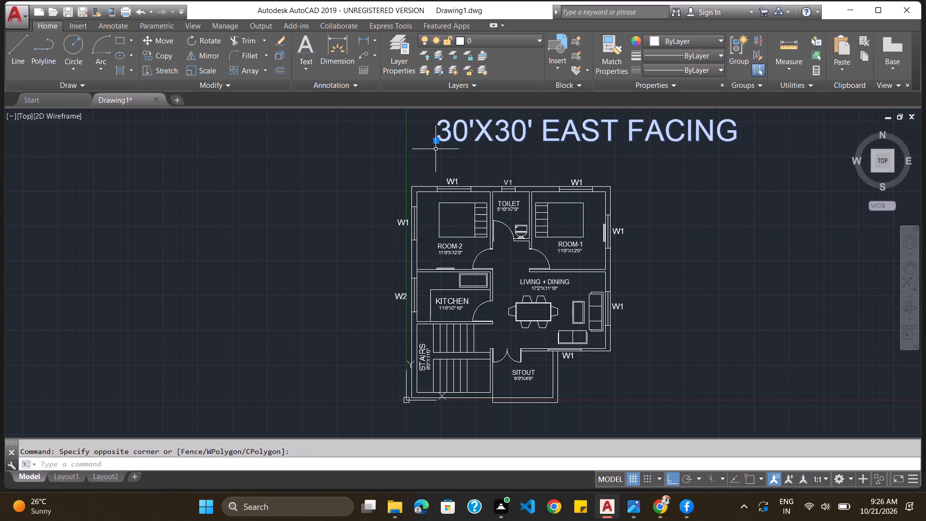
{"action": "type", "text": "SC"}
{"action": "key", "text": "Return"}
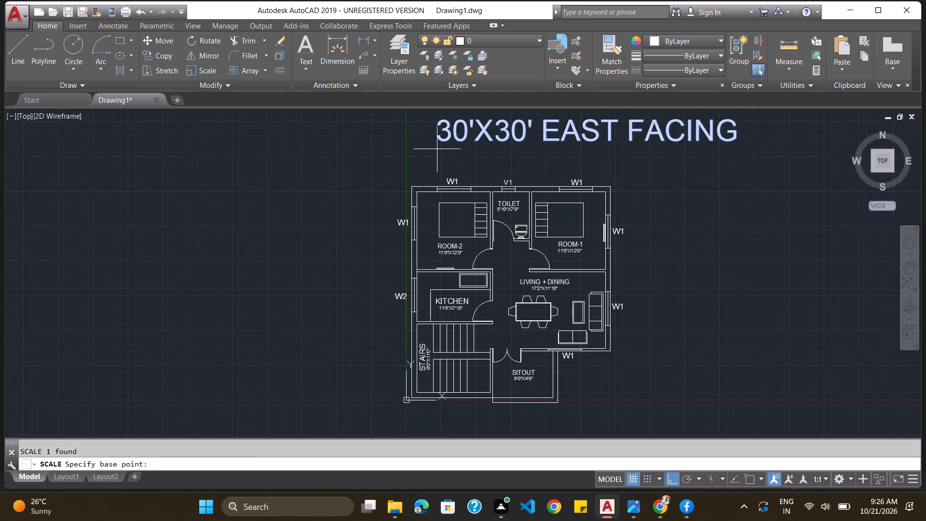
{"action": "left_click", "coordinate": [438, 139]}
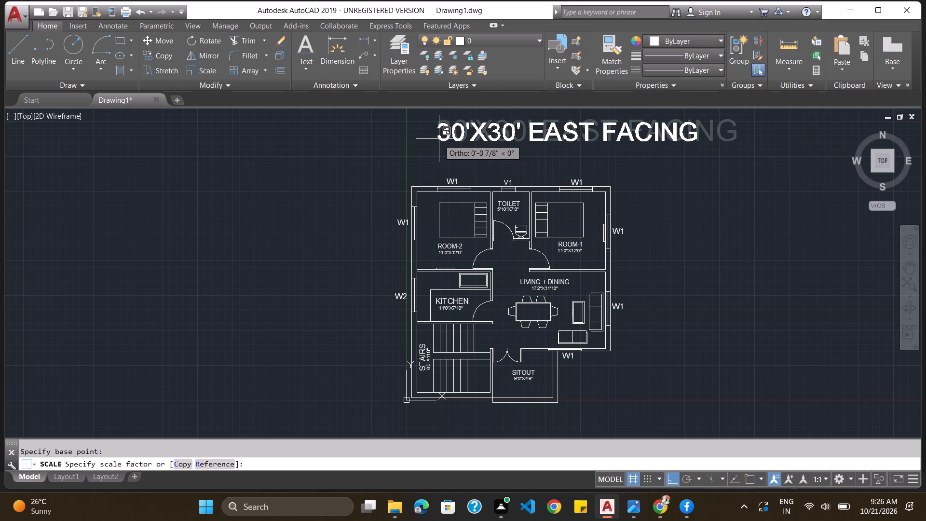
{"action": "left_click", "coordinate": [439, 139]}
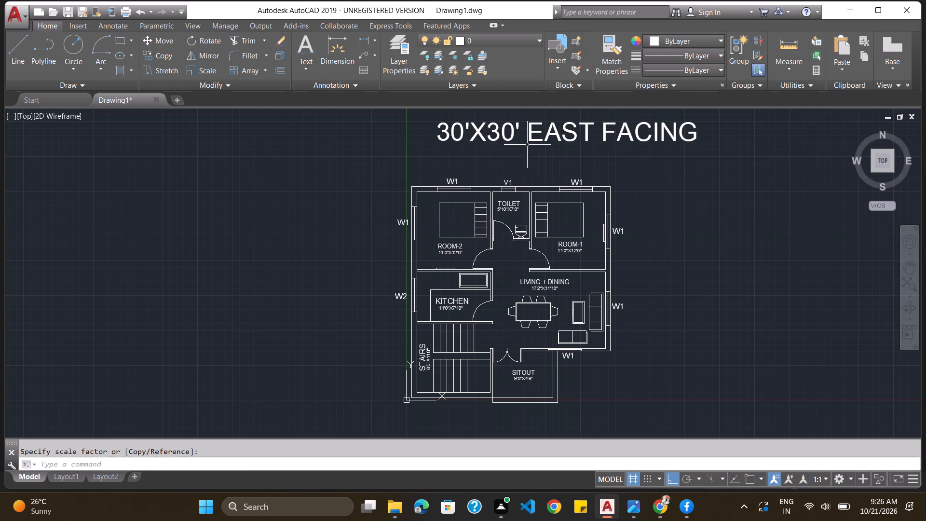
Move the title down and to the left so it sits just above the plan, roughly centred over it.
{"action": "left_click", "coordinate": [534, 138]}
{"action": "left_click_drag", "start_coordinate": [546, 131], "coordinate": [528, 131]}
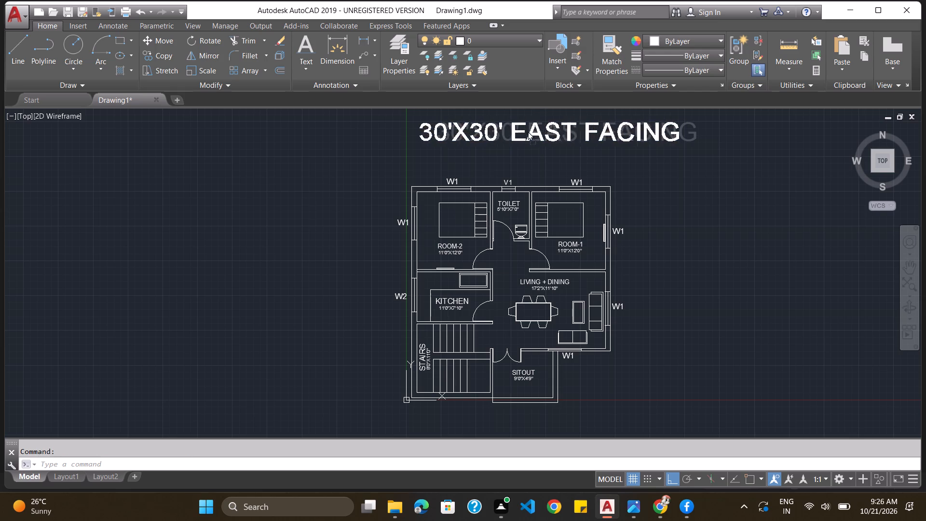
{"action": "left_click_drag", "start_coordinate": [528, 131], "coordinate": [487, 153]}
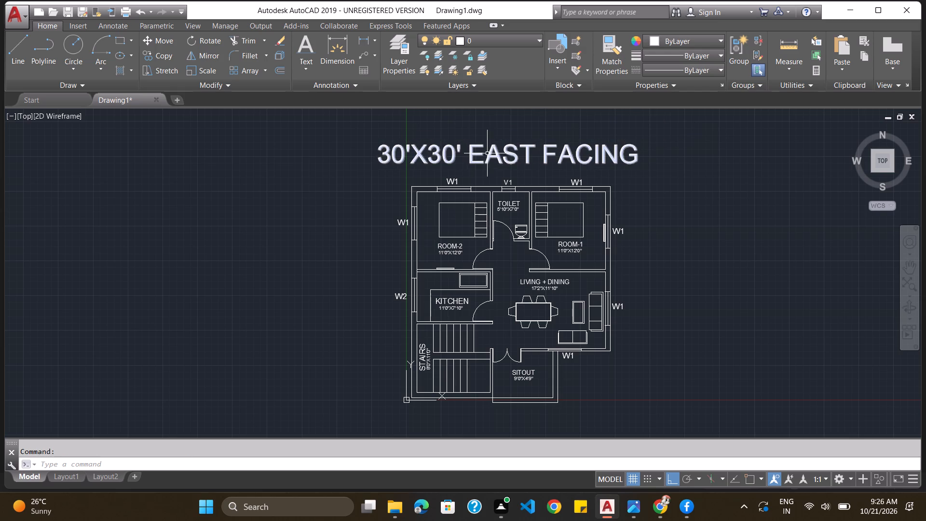
Scale the title down from its starting end until it spans about half the plan's width.
{"action": "left_click", "coordinate": [487, 153]}
{"action": "key", "text": "s"}
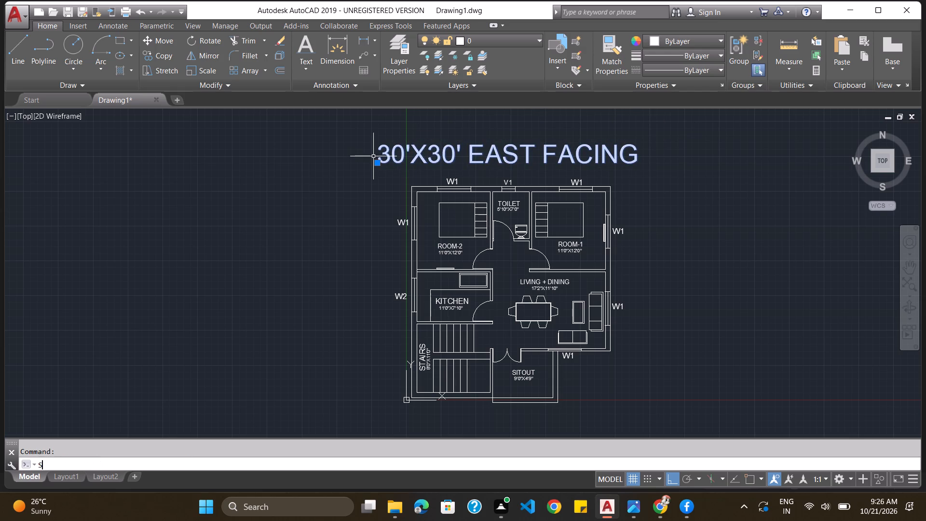
{"action": "scroll", "coordinate": [373, 156], "scroll_direction": "up", "scroll_amount": 4}
{"action": "key", "text": "c"}
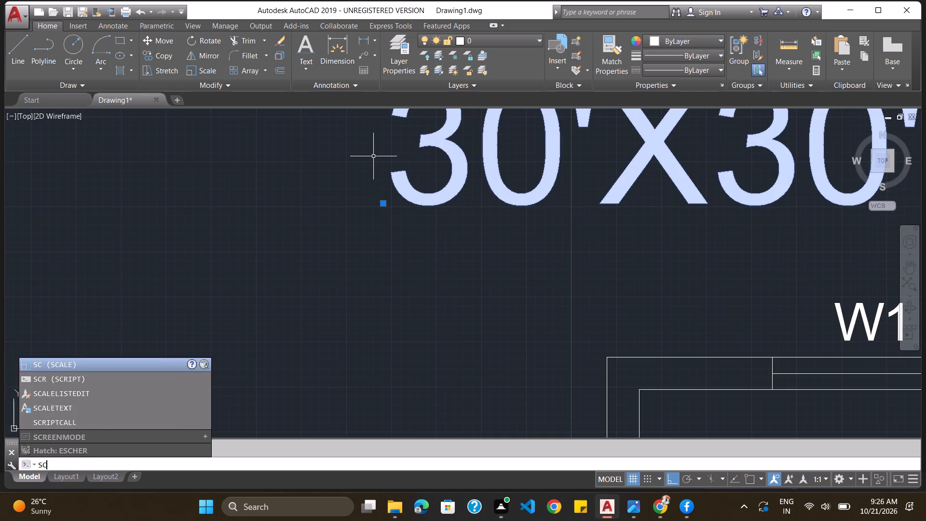
{"action": "key", "text": "Return"}
{"action": "left_click", "coordinate": [393, 176]}
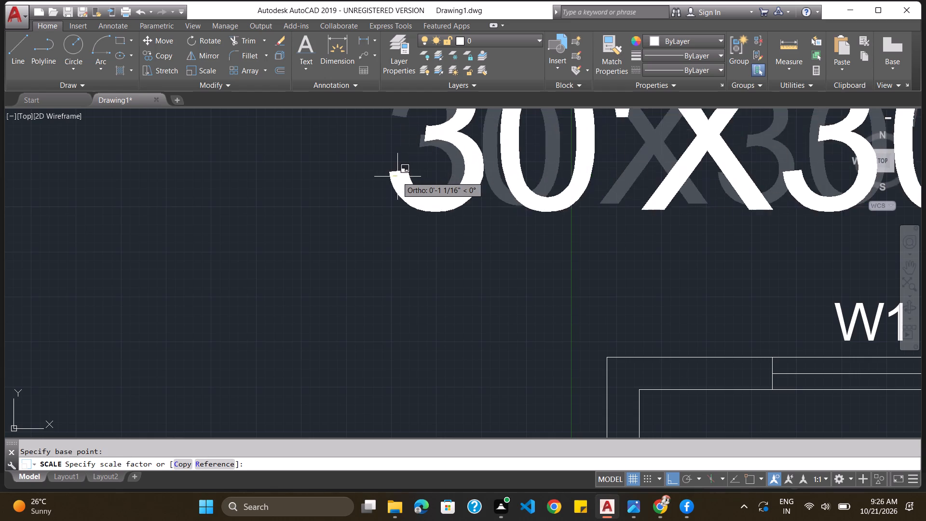
{"action": "left_click", "coordinate": [395, 178]}
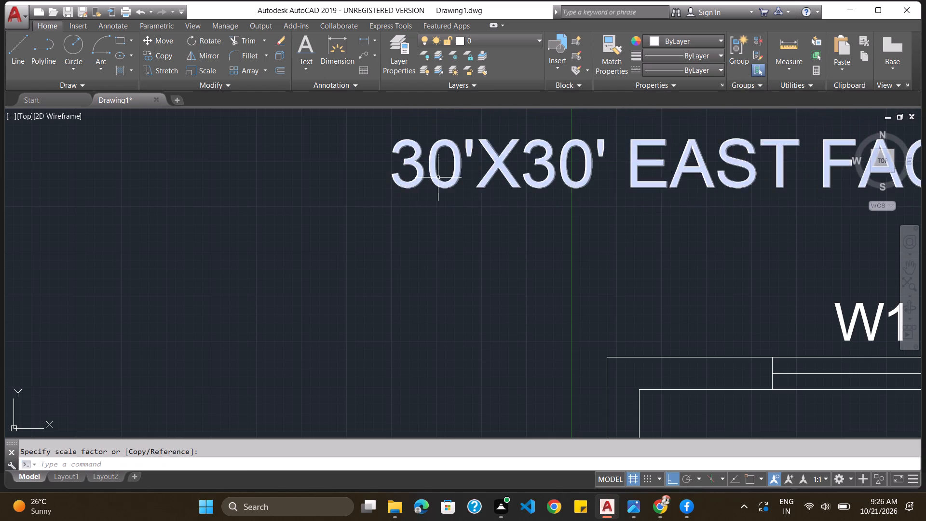
Move the reduced title to the right, centring it above the toilet's V1 tag and the plan's top wall.
{"action": "scroll", "coordinate": [552, 188], "scroll_direction": "down", "scroll_amount": 3}
{"action": "scroll", "coordinate": [786, 238], "scroll_direction": "down", "scroll_amount": 3}
{"action": "scroll", "coordinate": [853, 254], "scroll_direction": "up", "scroll_amount": 2}
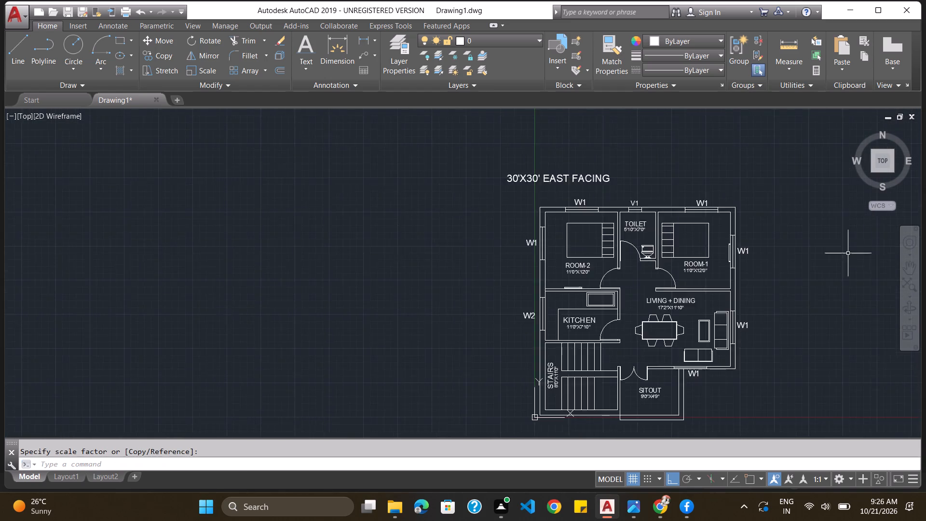
{"action": "scroll", "coordinate": [846, 253], "scroll_direction": "up", "scroll_amount": 1}
{"action": "scroll", "coordinate": [394, 110], "scroll_direction": "down", "scroll_amount": 1}
{"action": "left_click", "coordinate": [409, 127]}
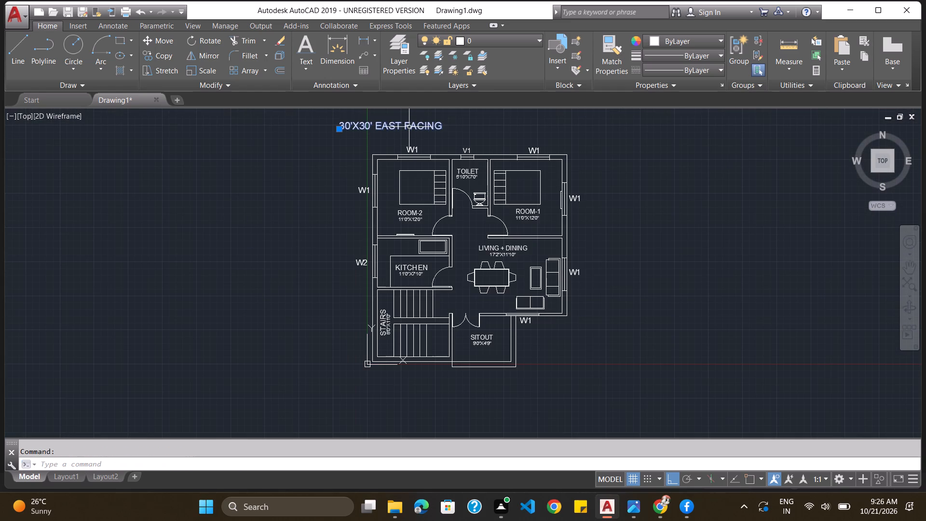
{"action": "left_click_drag", "start_coordinate": [406, 124], "coordinate": [479, 128]}
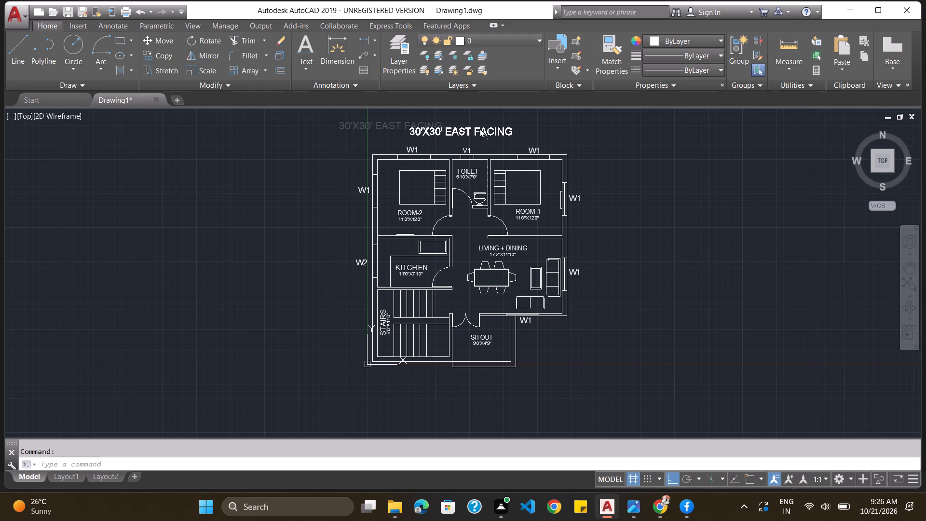
{"action": "left_click_drag", "start_coordinate": [479, 128], "coordinate": [479, 124]}
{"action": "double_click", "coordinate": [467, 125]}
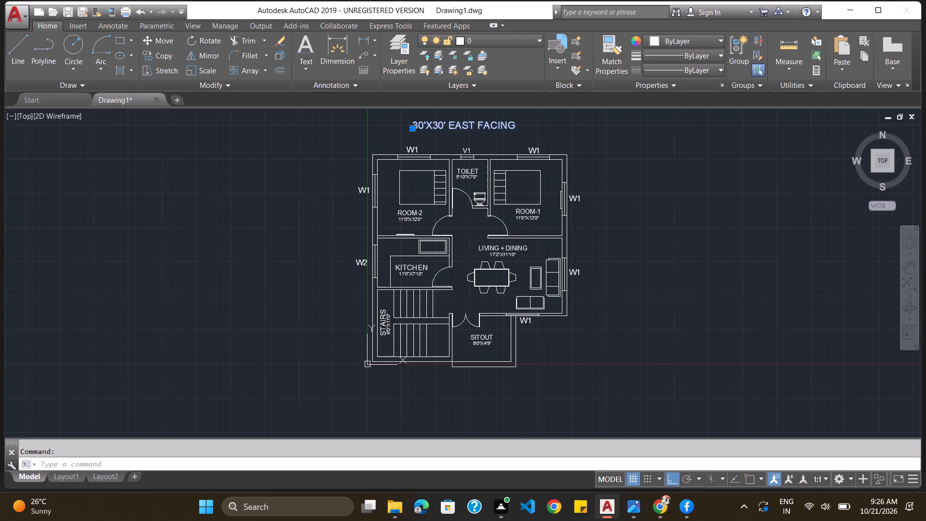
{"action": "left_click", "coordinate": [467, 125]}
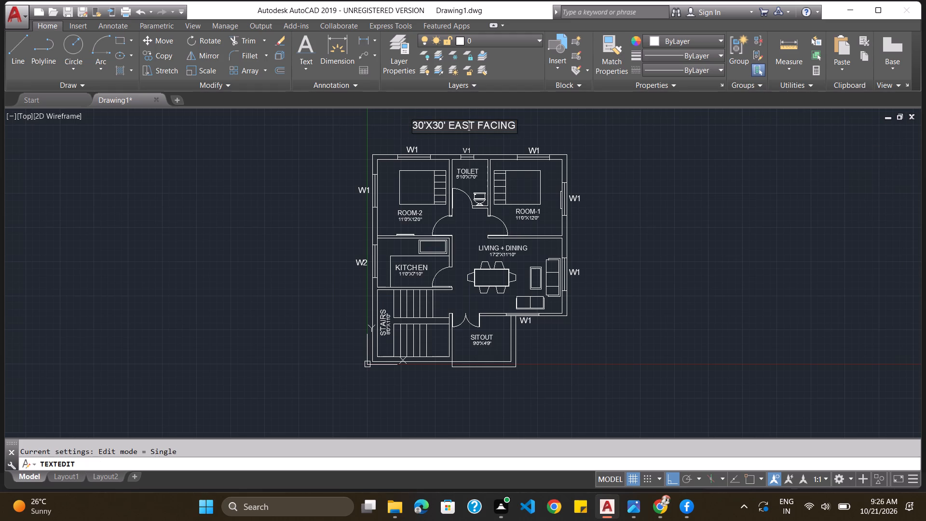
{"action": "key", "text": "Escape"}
Scale the 30'X30' EAST FACING title up from its lower start corner until it spans nearly the plan's full width.
{"action": "left_click", "coordinate": [457, 125]}
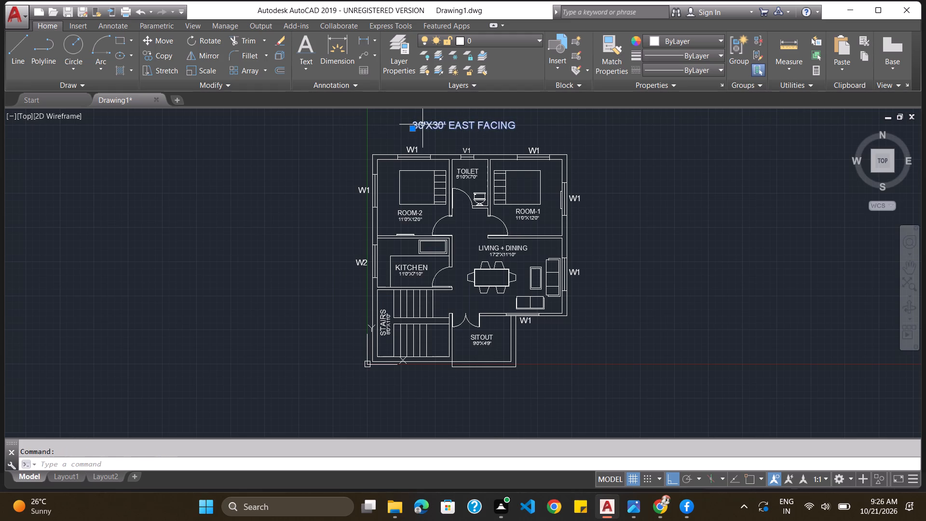
{"action": "scroll", "coordinate": [422, 124], "scroll_direction": "up", "scroll_amount": 4}
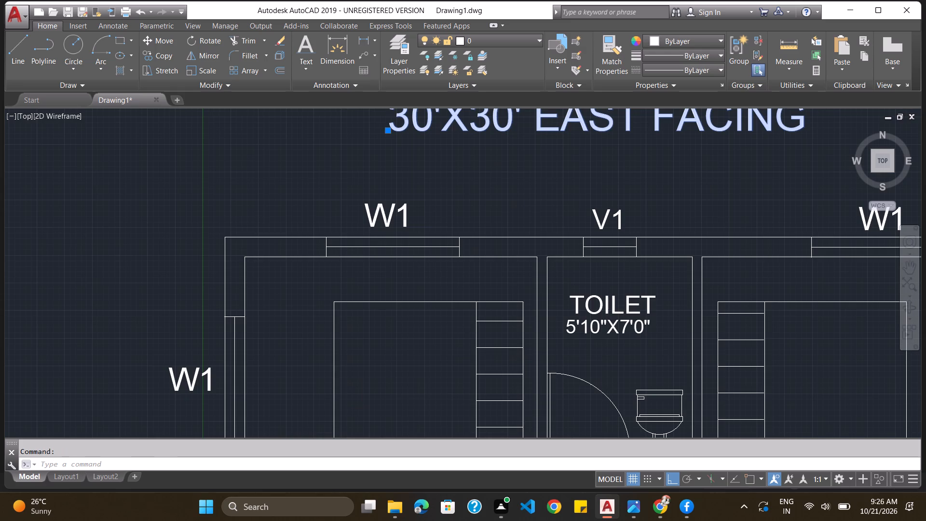
{"action": "type", "text": "SC"}
{"action": "scroll", "coordinate": [399, 143], "scroll_direction": "down", "scroll_amount": 1}
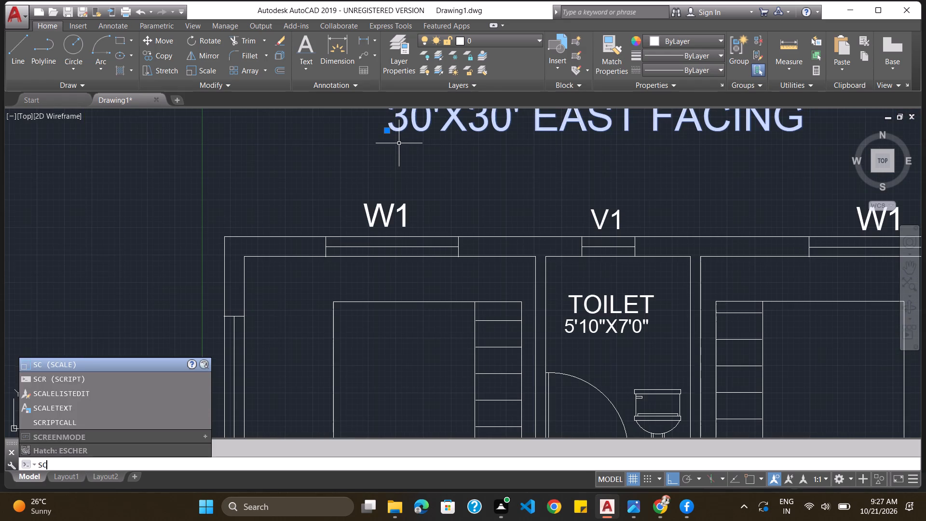
{"action": "key", "text": "Return"}
{"action": "scroll", "coordinate": [391, 127], "scroll_direction": "down", "scroll_amount": 1}
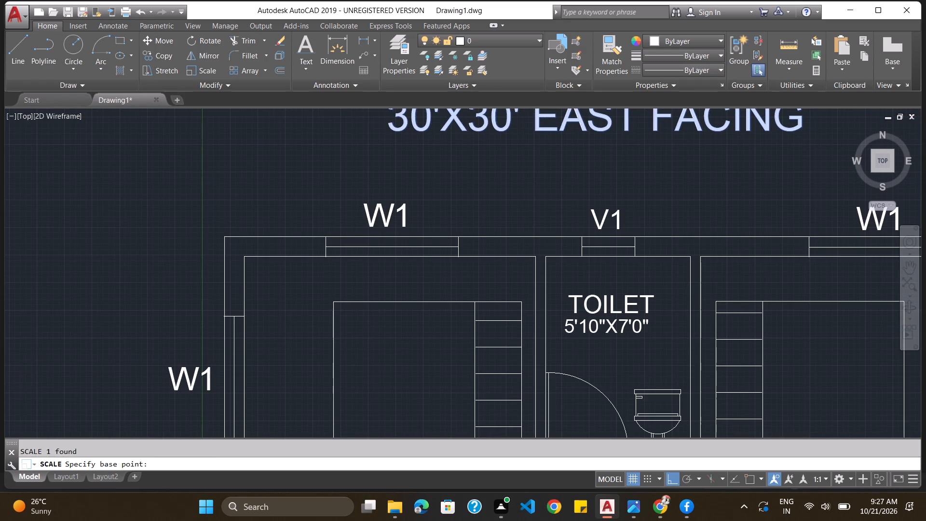
{"action": "scroll", "coordinate": [391, 128], "scroll_direction": "down", "scroll_amount": 3}
{"action": "scroll", "coordinate": [397, 116], "scroll_direction": "up", "scroll_amount": 3}
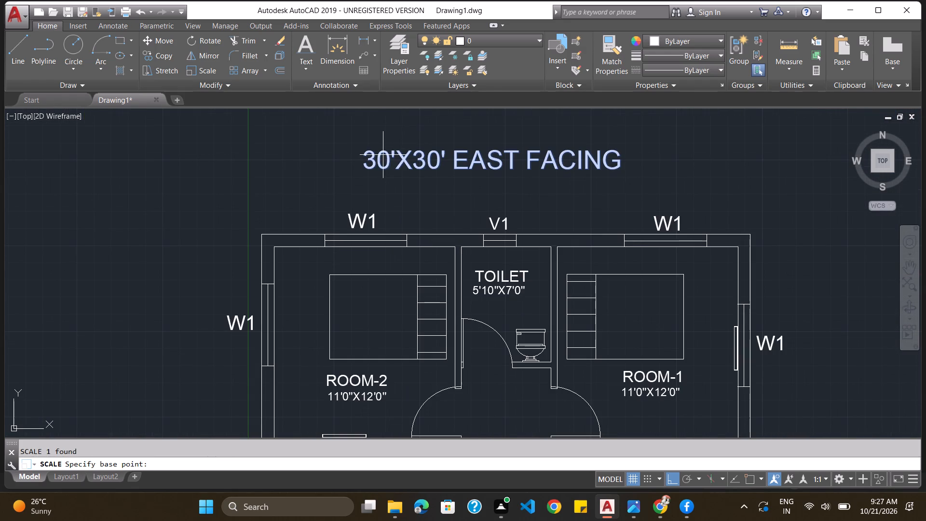
{"action": "scroll", "coordinate": [383, 155], "scroll_direction": "up", "scroll_amount": 2}
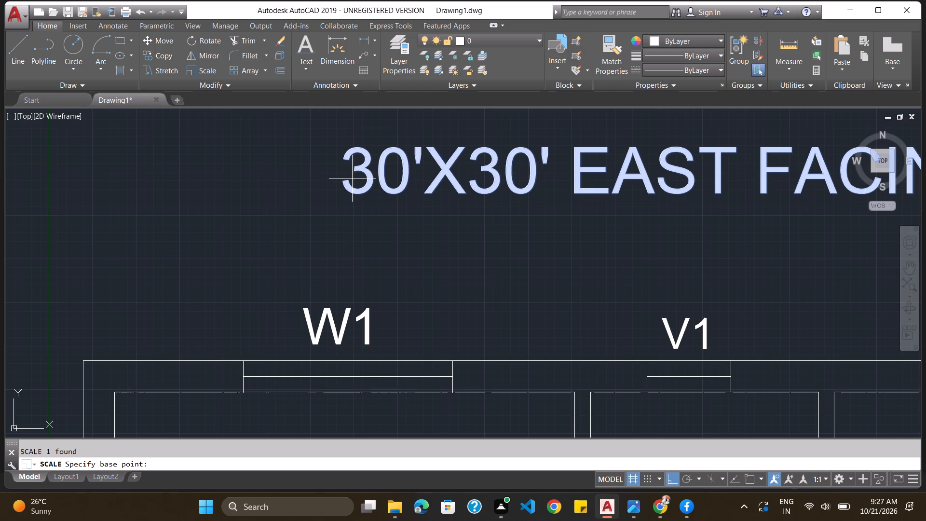
{"action": "left_click", "coordinate": [348, 185]}
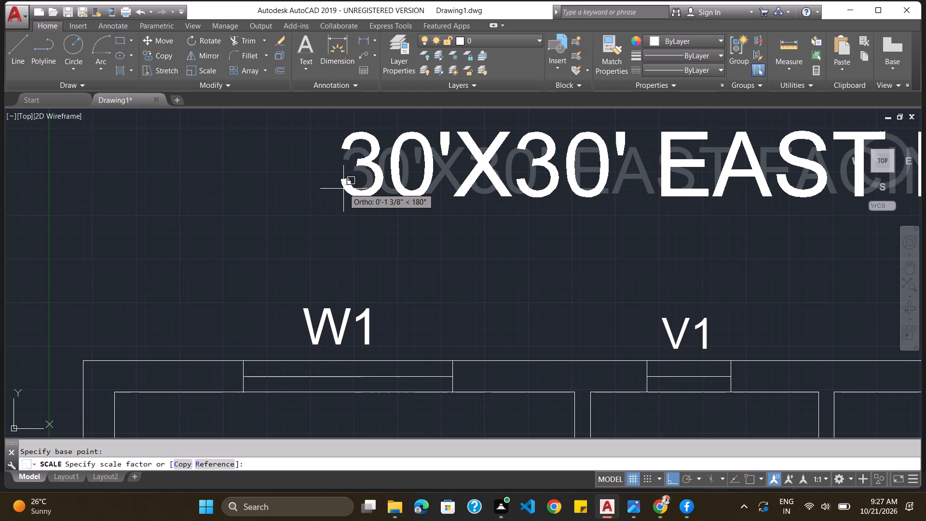
{"action": "left_click", "coordinate": [342, 191]}
{"action": "scroll", "coordinate": [377, 190], "scroll_direction": "down", "scroll_amount": 4}
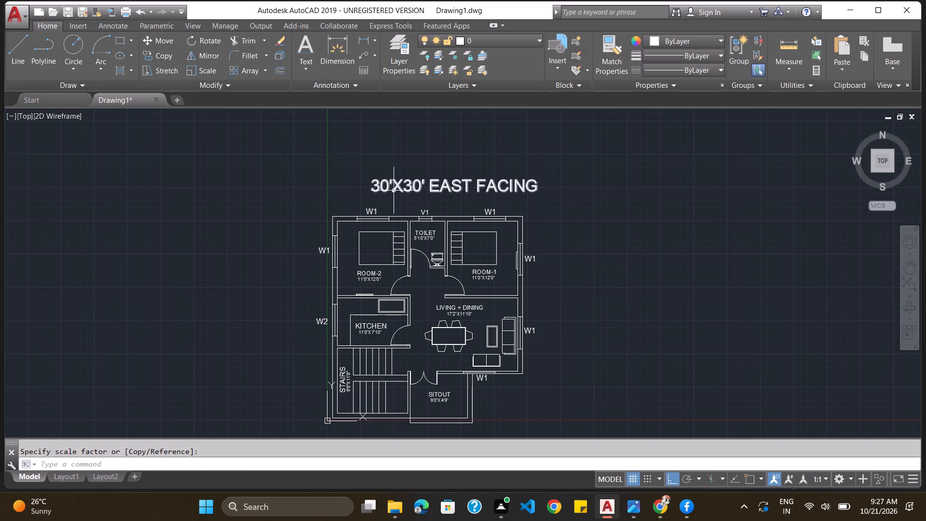
Move the enlarged title left and slightly up so it is centred above the plan.
{"action": "left_click", "coordinate": [424, 190]}
{"action": "left_click", "coordinate": [432, 186]}
{"action": "left_click", "coordinate": [432, 186]}
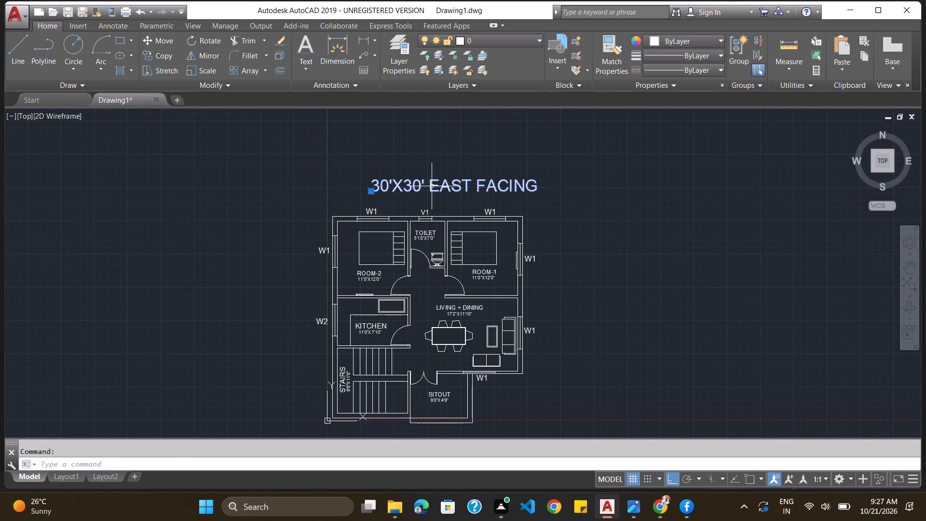
{"action": "left_click_drag", "start_coordinate": [432, 186], "coordinate": [406, 179]}
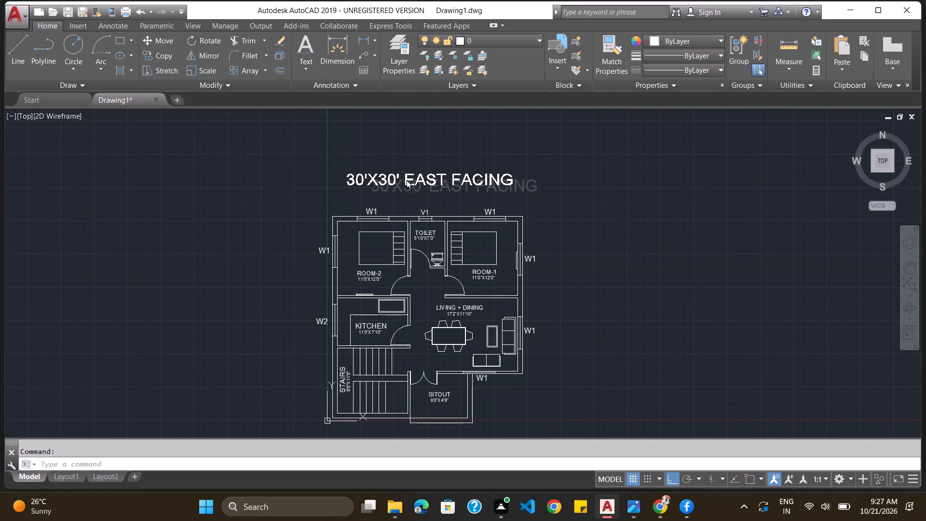
{"action": "left_click_drag", "start_coordinate": [406, 179], "coordinate": [404, 179]}
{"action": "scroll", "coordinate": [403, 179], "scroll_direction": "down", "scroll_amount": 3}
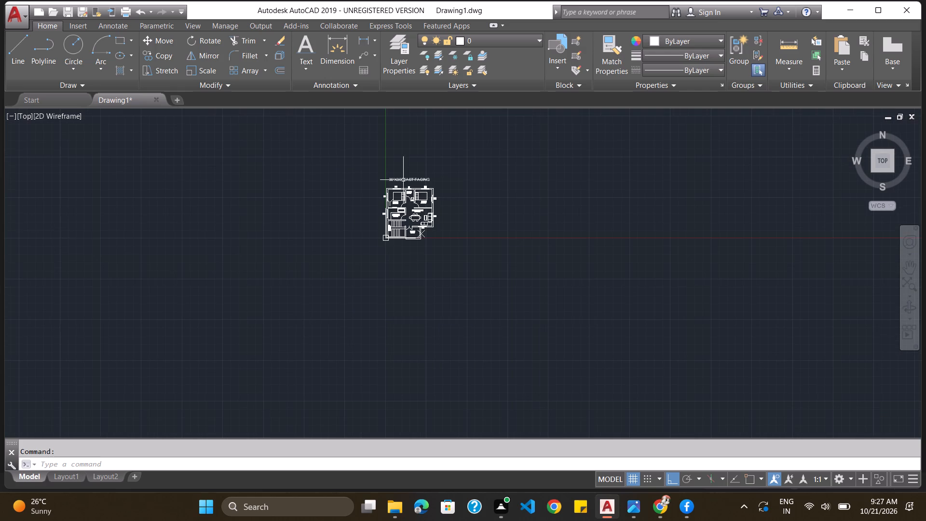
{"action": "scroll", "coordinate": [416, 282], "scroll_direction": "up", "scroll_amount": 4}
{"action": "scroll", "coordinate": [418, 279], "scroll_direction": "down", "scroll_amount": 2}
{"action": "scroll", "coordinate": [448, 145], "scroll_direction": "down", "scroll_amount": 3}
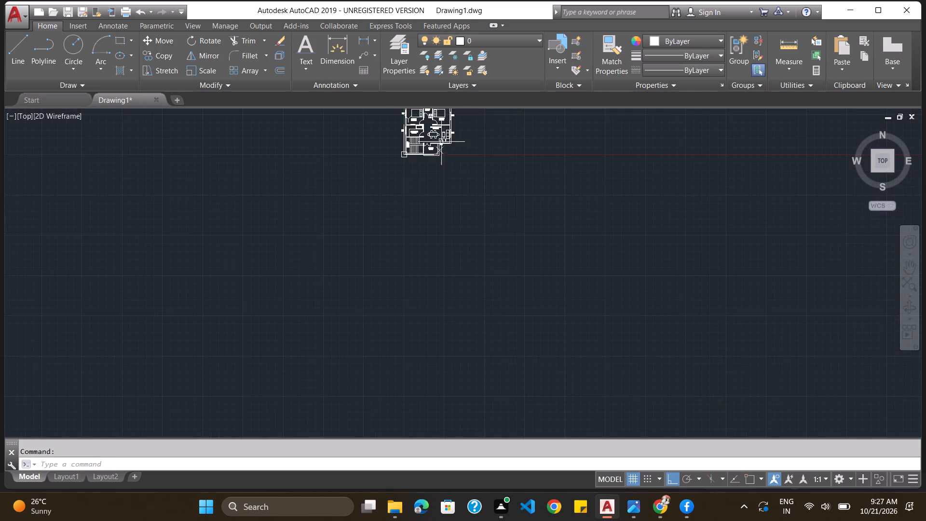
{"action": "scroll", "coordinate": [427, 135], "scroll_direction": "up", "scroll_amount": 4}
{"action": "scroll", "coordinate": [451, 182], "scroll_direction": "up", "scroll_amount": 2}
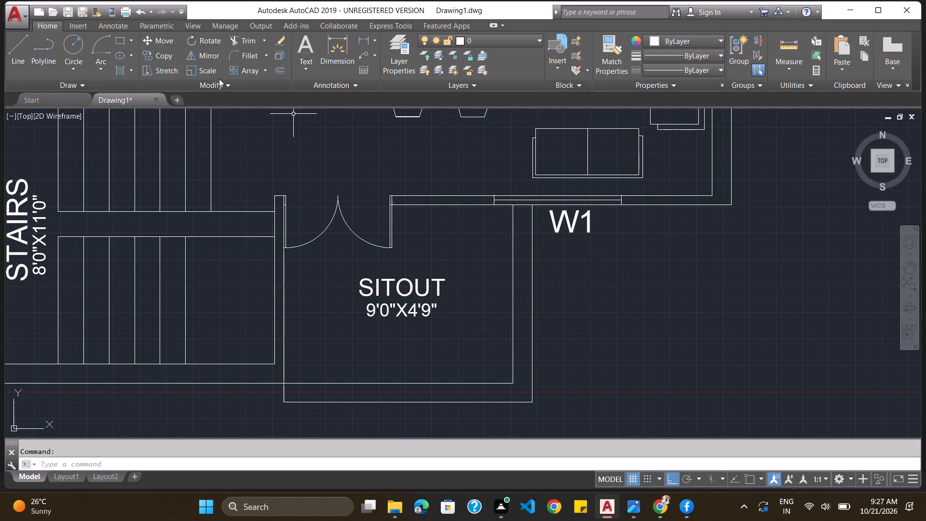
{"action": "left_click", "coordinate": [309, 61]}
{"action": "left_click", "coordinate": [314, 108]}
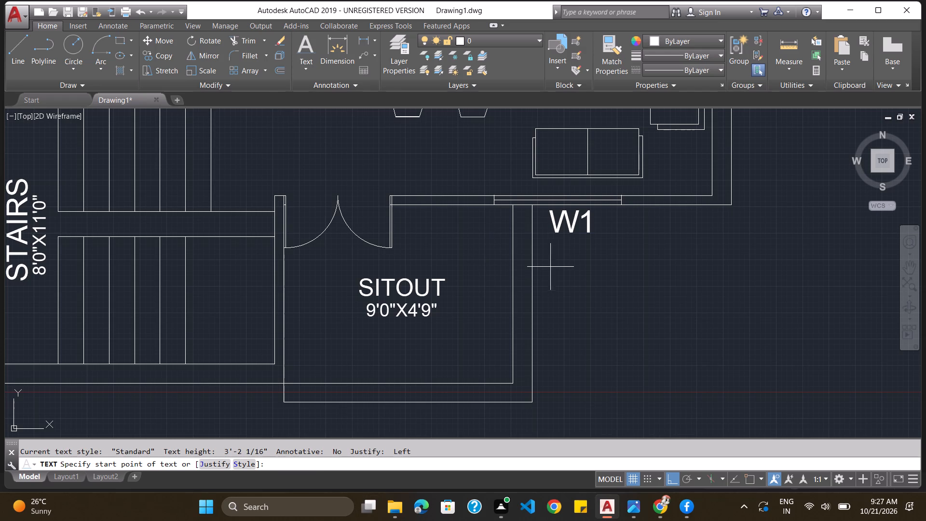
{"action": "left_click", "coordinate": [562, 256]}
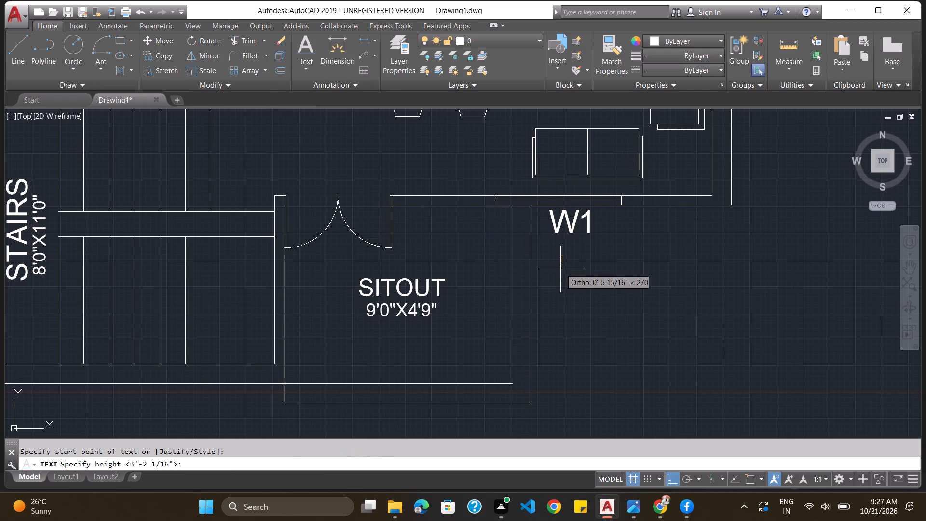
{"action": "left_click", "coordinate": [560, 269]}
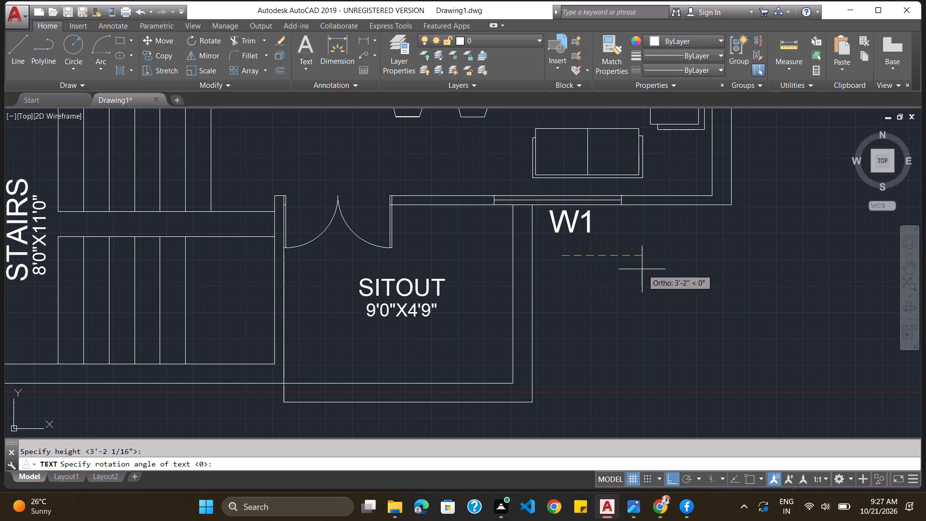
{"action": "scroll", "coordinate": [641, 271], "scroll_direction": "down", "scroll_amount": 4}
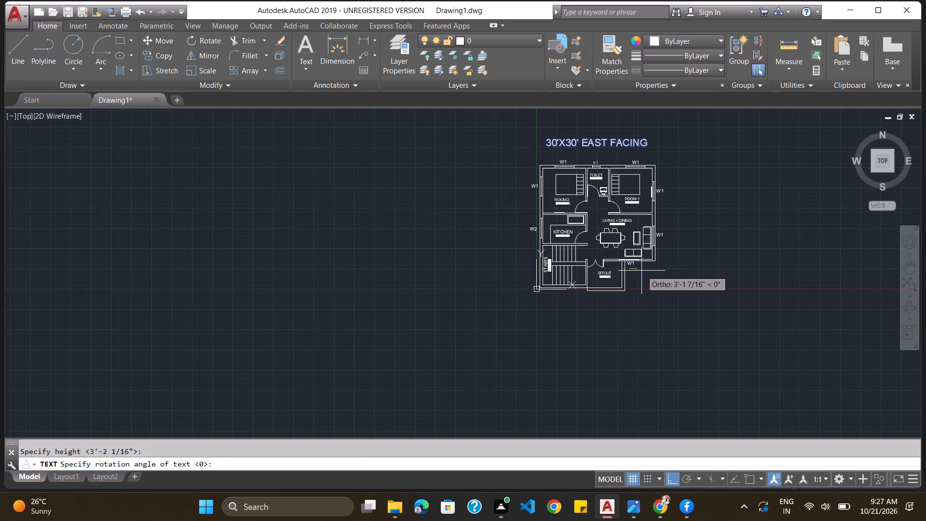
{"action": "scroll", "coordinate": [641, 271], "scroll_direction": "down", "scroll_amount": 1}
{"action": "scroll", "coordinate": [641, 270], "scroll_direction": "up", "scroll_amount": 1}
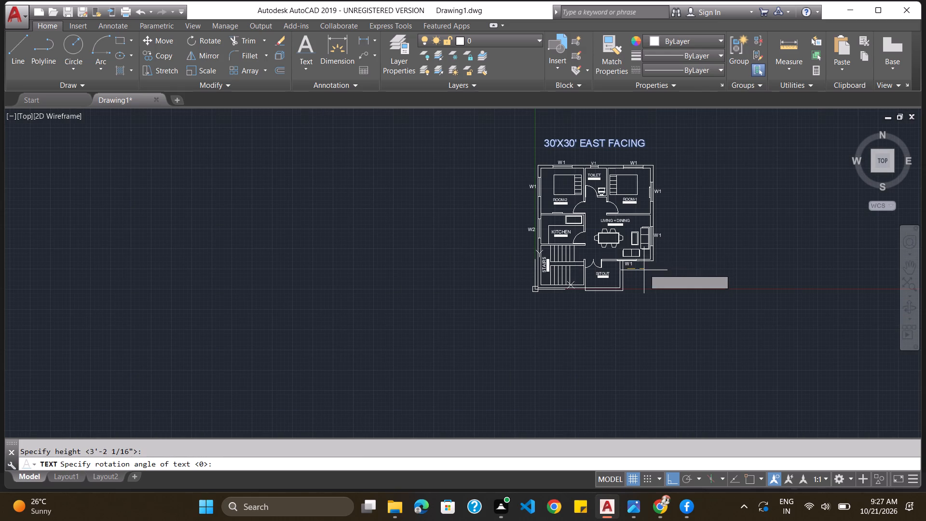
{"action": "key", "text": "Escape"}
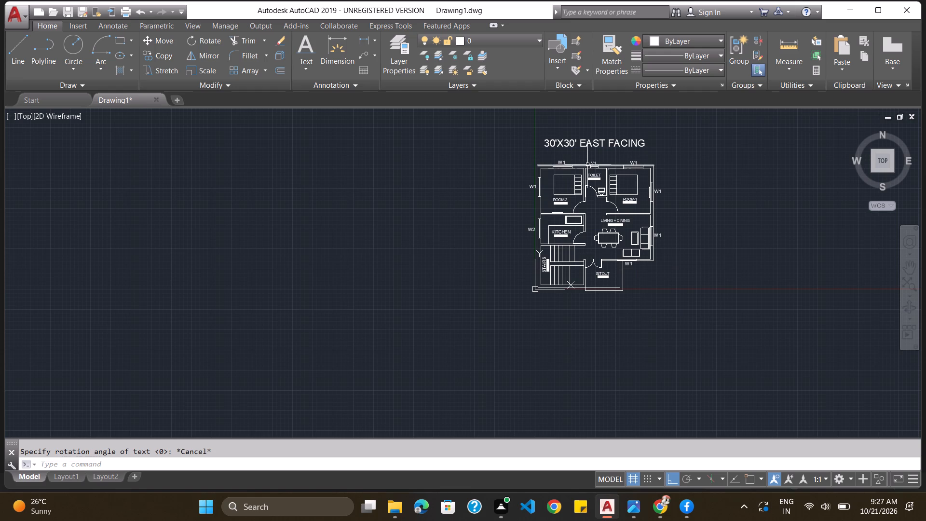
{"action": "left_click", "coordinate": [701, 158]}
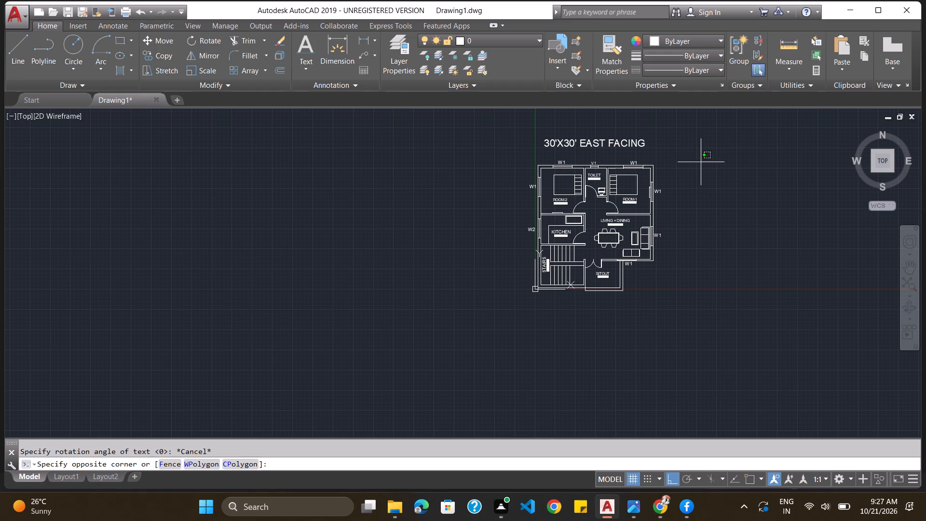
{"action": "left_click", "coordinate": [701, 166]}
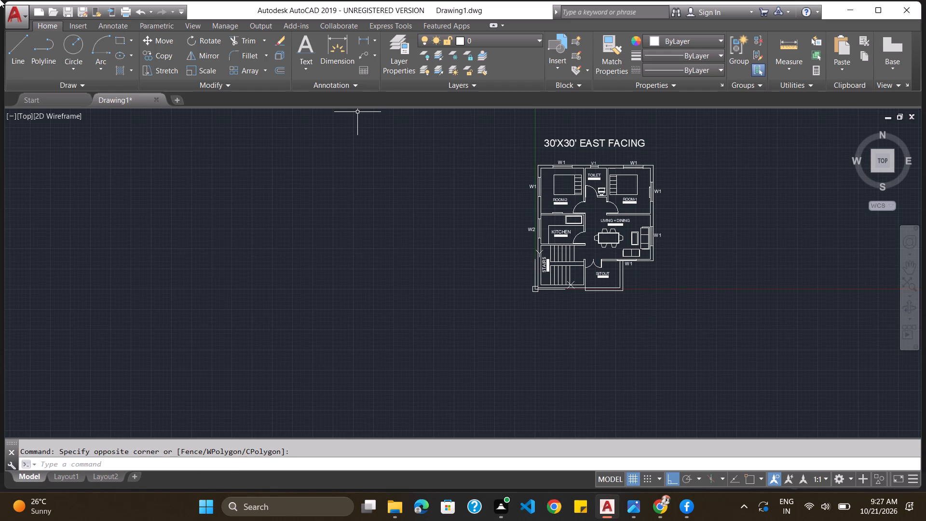
Add horizontal single-line text reading 2BHK HOUSE MARKING PLAN, starting in the empty area left of the plan.
{"action": "left_click", "coordinate": [313, 60]}
{"action": "left_click", "coordinate": [313, 109]}
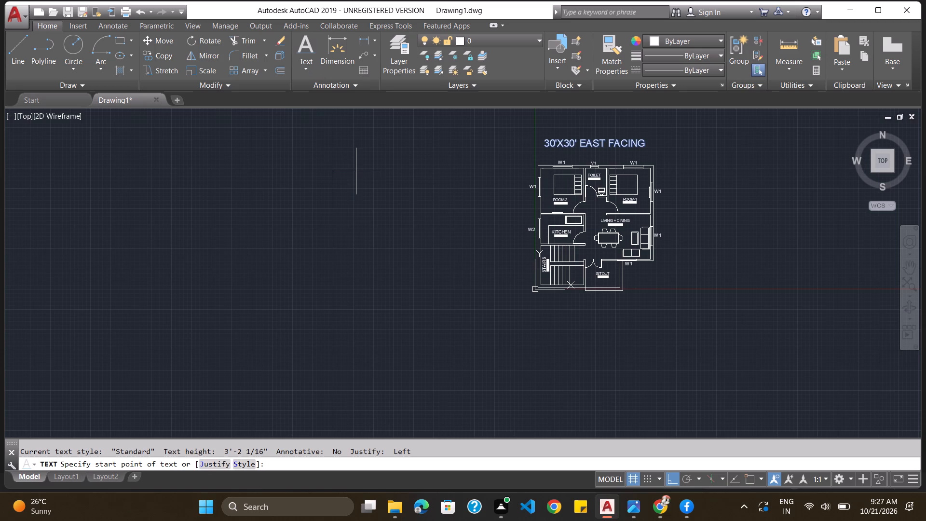
{"action": "left_click", "coordinate": [356, 171]}
{"action": "left_click", "coordinate": [358, 182]}
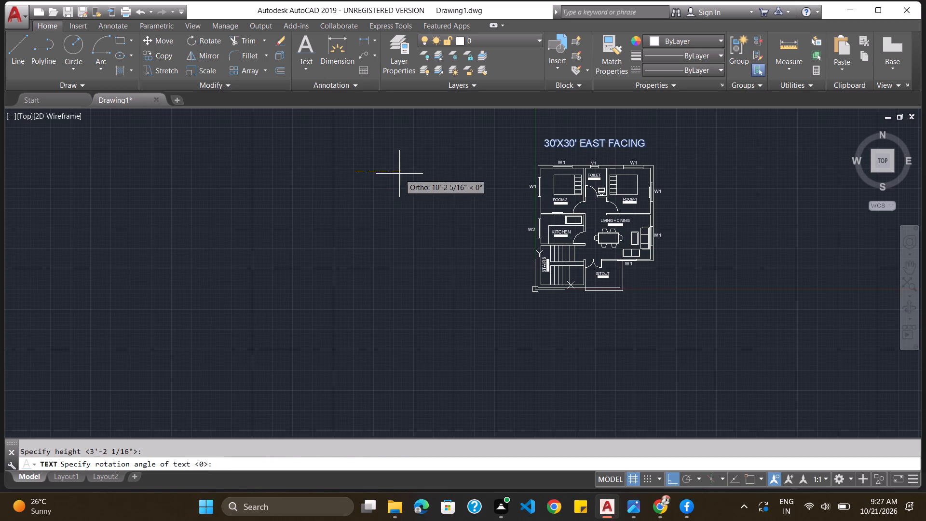
{"action": "left_click", "coordinate": [401, 174]}
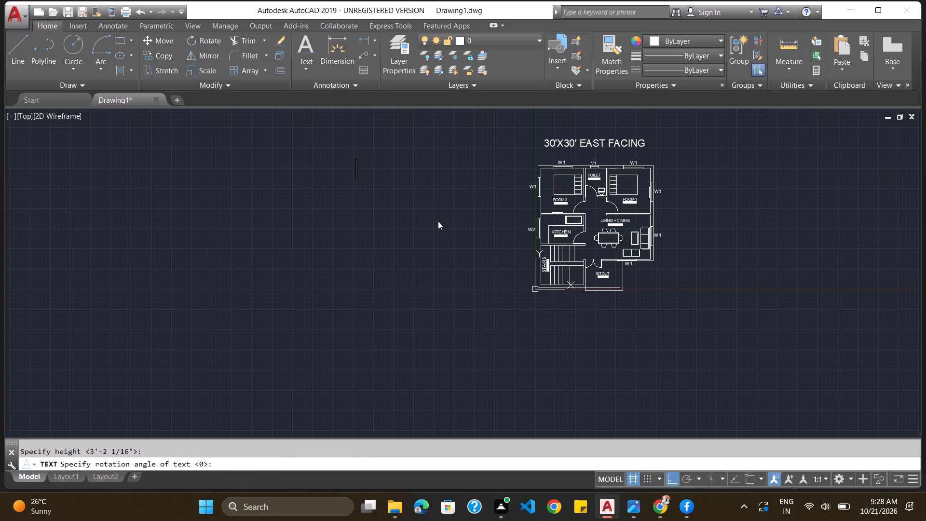
{"action": "type", "text": "2BHK"}
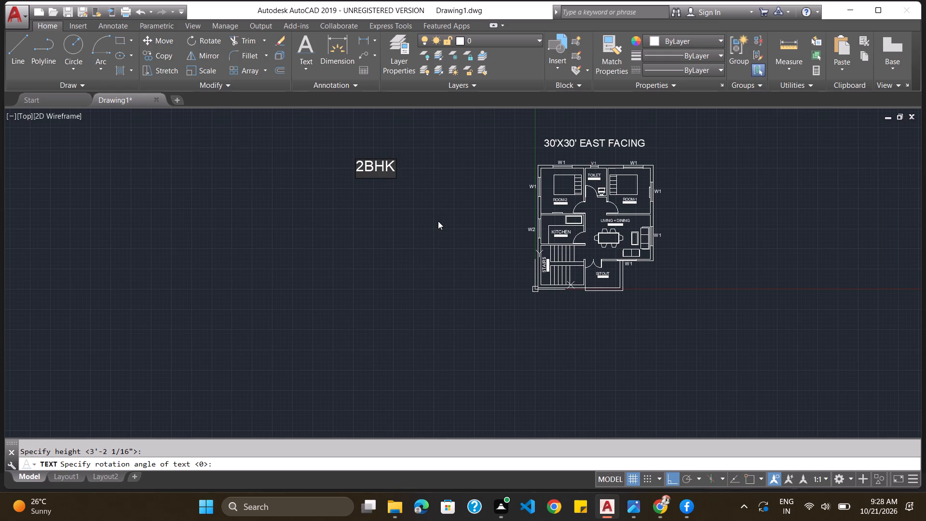
{"action": "key", "text": "space"}
{"action": "type", "text": "HOUSE MARKING PLAN"}
{"action": "key", "text": "Return"}
{"action": "key", "text": "Return"}
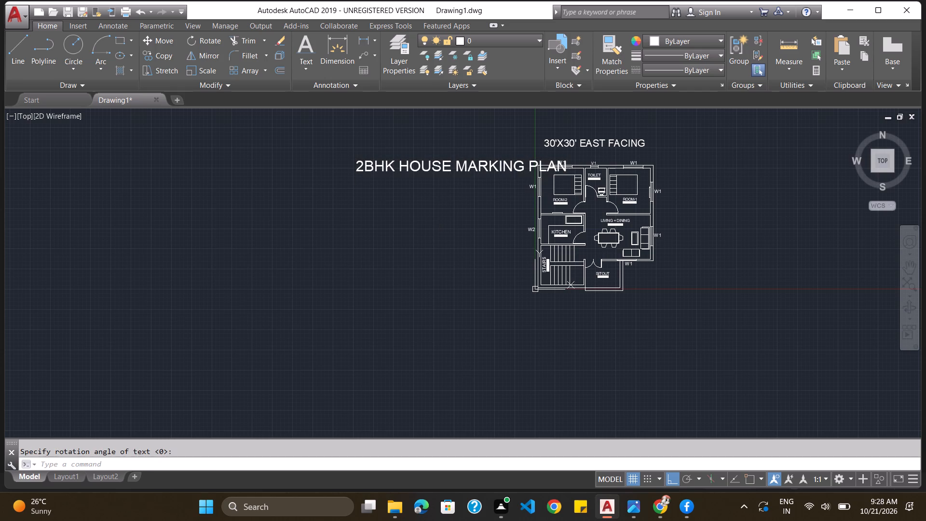
Scale the 2BHK HOUSE MARKING PLAN text down from its starting end to about one sixth of the plan's width.
{"action": "left_click", "coordinate": [417, 167]}
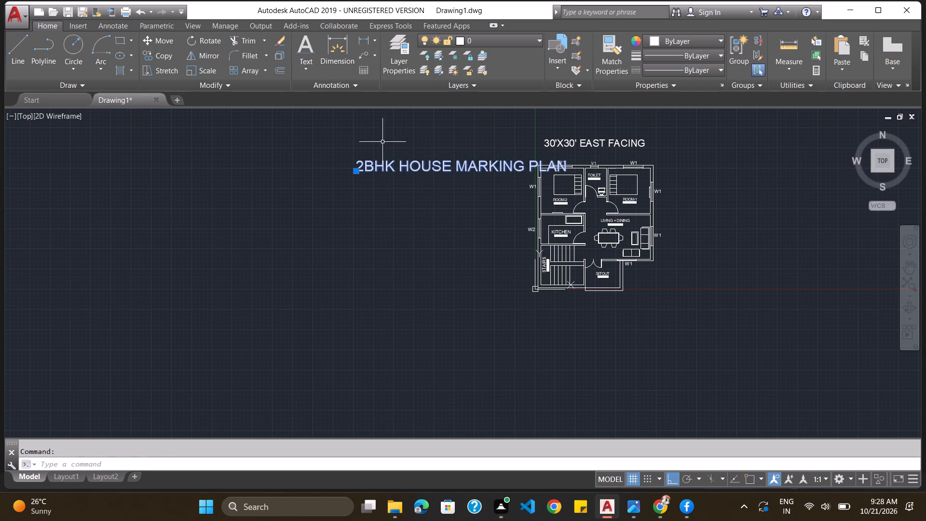
{"action": "type", "text": "SC"}
{"action": "key", "text": "Return"}
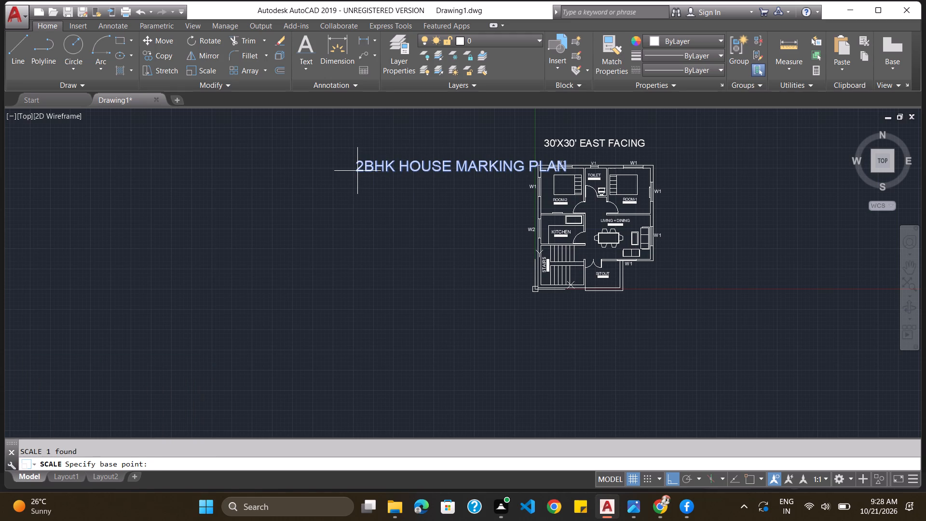
{"action": "left_click", "coordinate": [357, 170]}
{"action": "scroll", "coordinate": [361, 171], "scroll_direction": "up", "scroll_amount": 3}
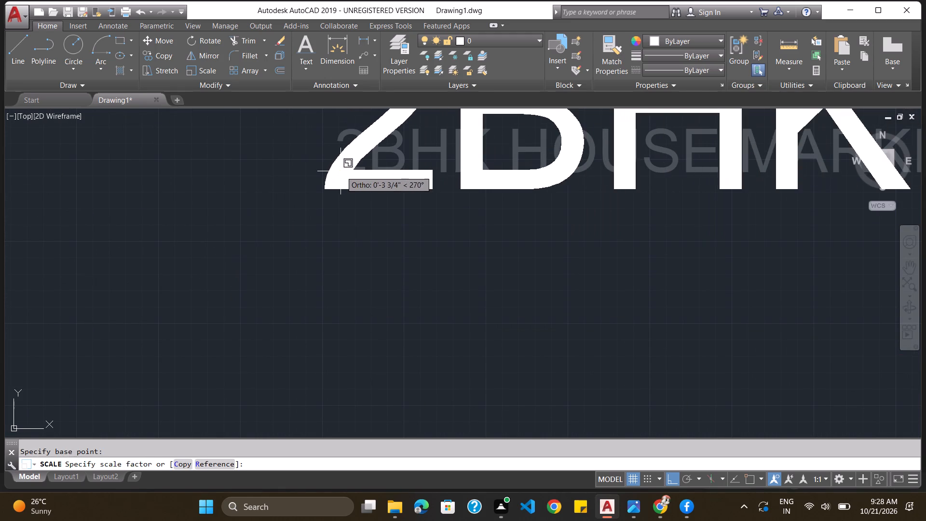
{"action": "scroll", "coordinate": [345, 170], "scroll_direction": "up", "scroll_amount": 4}
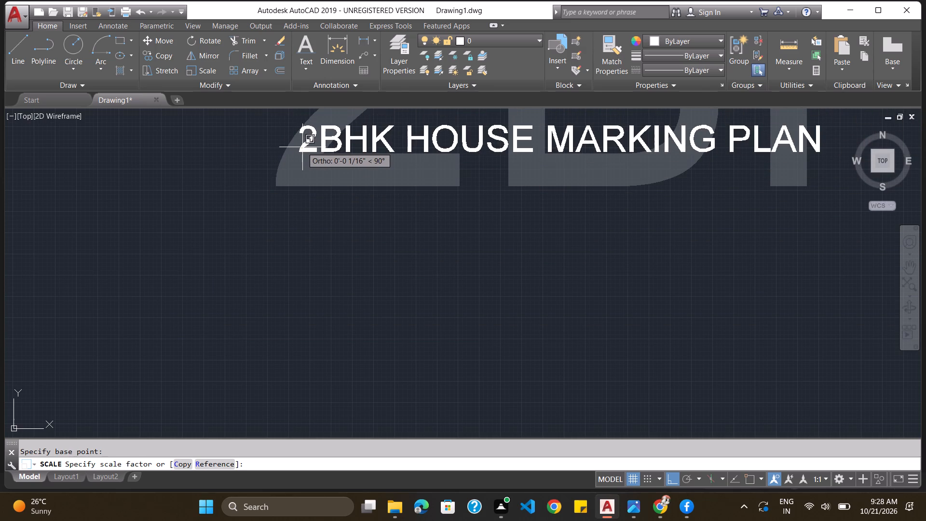
{"action": "left_click", "coordinate": [302, 147]}
{"action": "scroll", "coordinate": [402, 158], "scroll_direction": "down", "scroll_amount": 7}
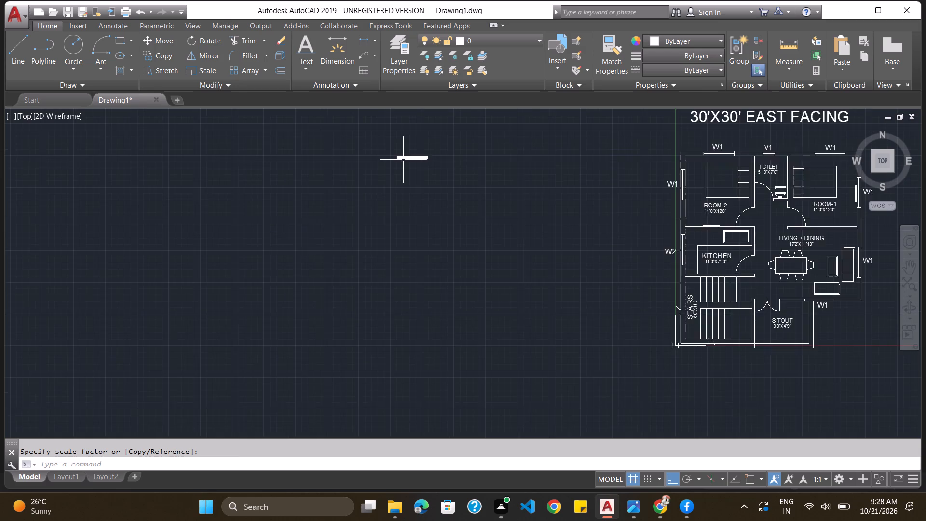
Move the 2BHK HOUSE MARKING PLAN caption from the empty area into the gap between the title and the V1 tag.
{"action": "scroll", "coordinate": [407, 159], "scroll_direction": "up", "scroll_amount": 1}
{"action": "left_click", "coordinate": [407, 157]}
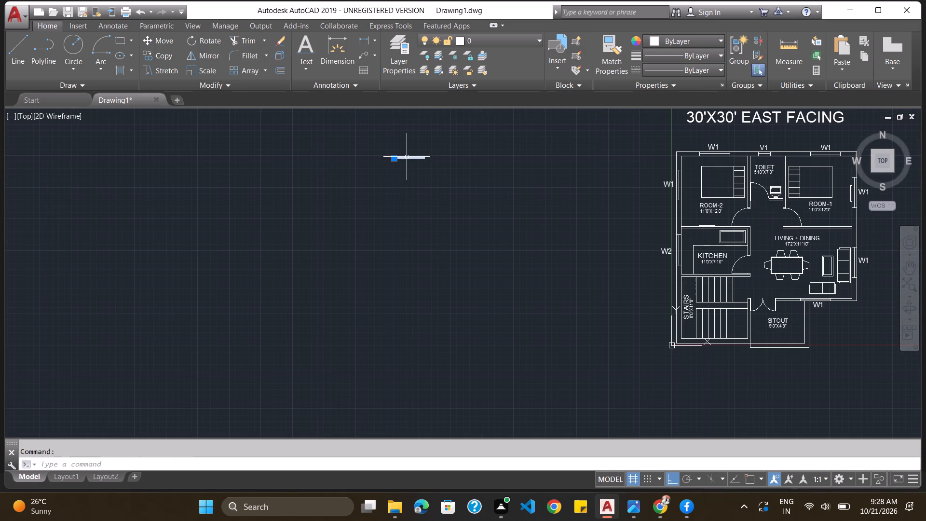
{"action": "left_click_drag", "start_coordinate": [405, 159], "coordinate": [714, 152]}
{"action": "left_click_drag", "start_coordinate": [714, 152], "coordinate": [764, 133]}
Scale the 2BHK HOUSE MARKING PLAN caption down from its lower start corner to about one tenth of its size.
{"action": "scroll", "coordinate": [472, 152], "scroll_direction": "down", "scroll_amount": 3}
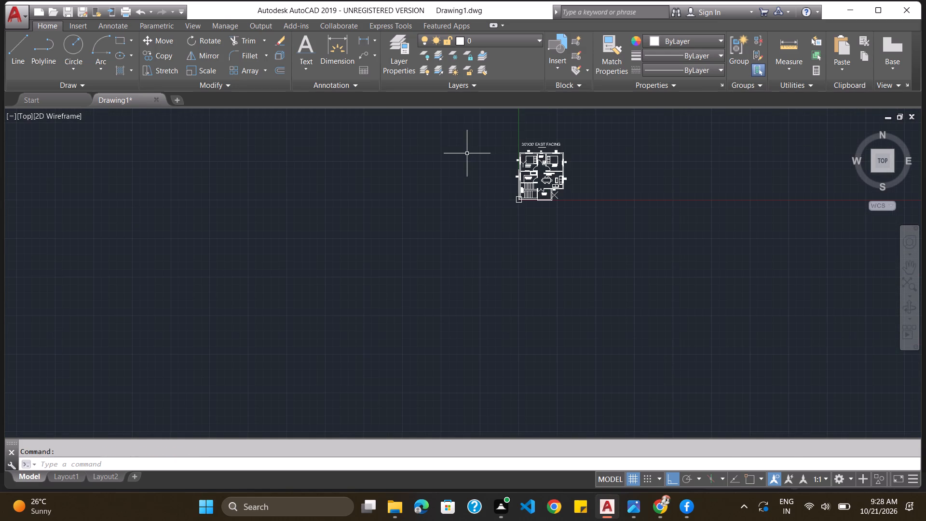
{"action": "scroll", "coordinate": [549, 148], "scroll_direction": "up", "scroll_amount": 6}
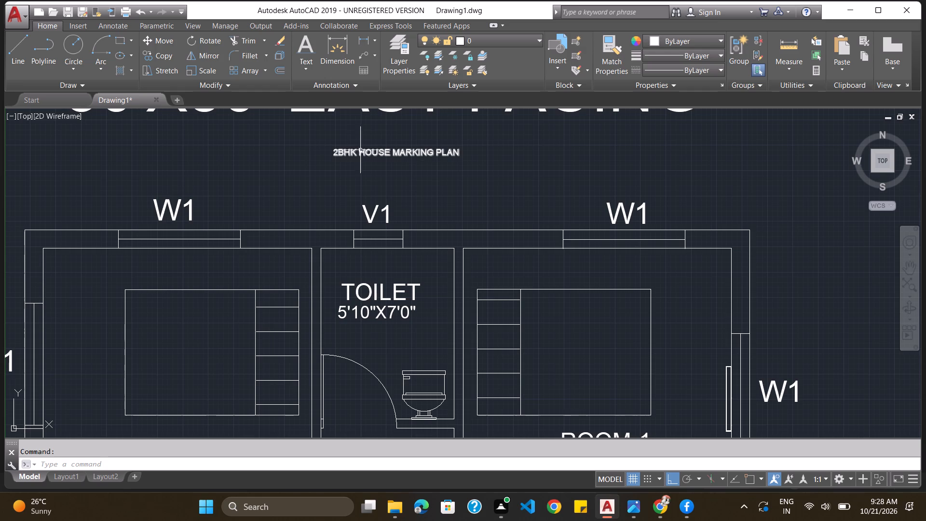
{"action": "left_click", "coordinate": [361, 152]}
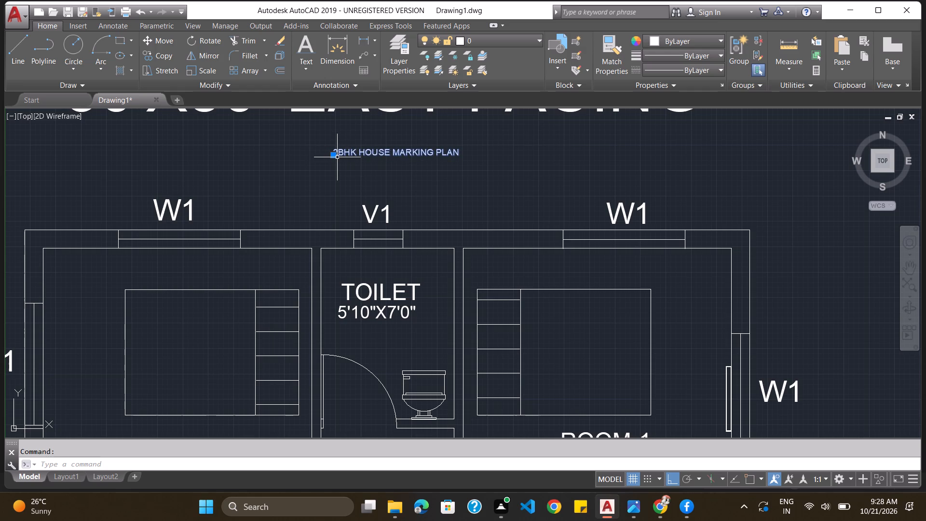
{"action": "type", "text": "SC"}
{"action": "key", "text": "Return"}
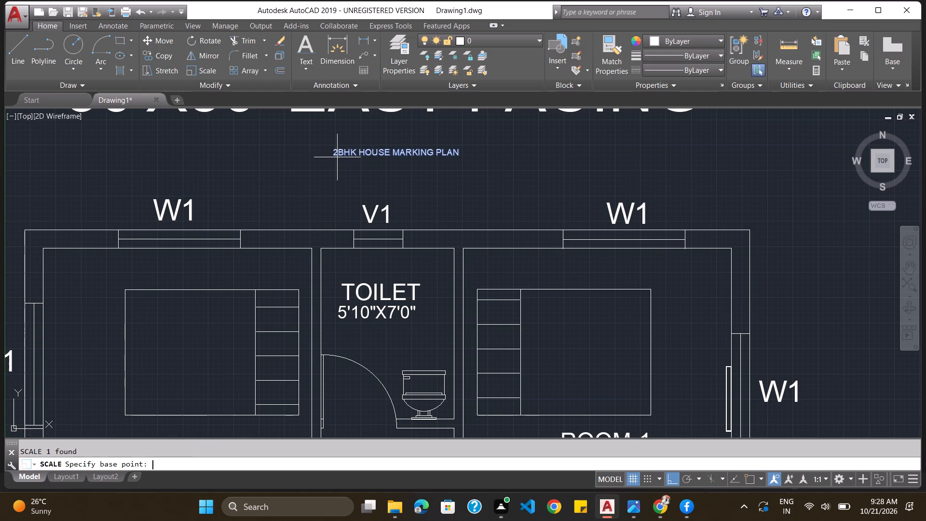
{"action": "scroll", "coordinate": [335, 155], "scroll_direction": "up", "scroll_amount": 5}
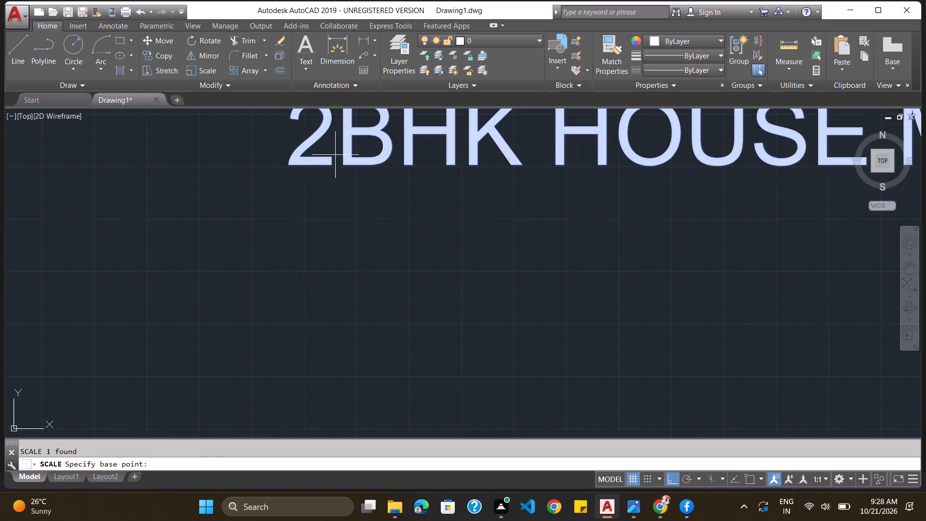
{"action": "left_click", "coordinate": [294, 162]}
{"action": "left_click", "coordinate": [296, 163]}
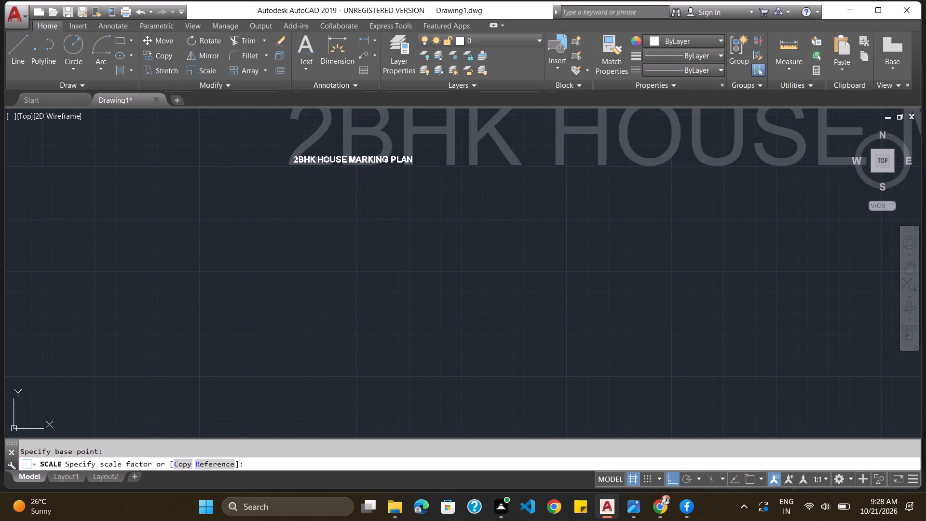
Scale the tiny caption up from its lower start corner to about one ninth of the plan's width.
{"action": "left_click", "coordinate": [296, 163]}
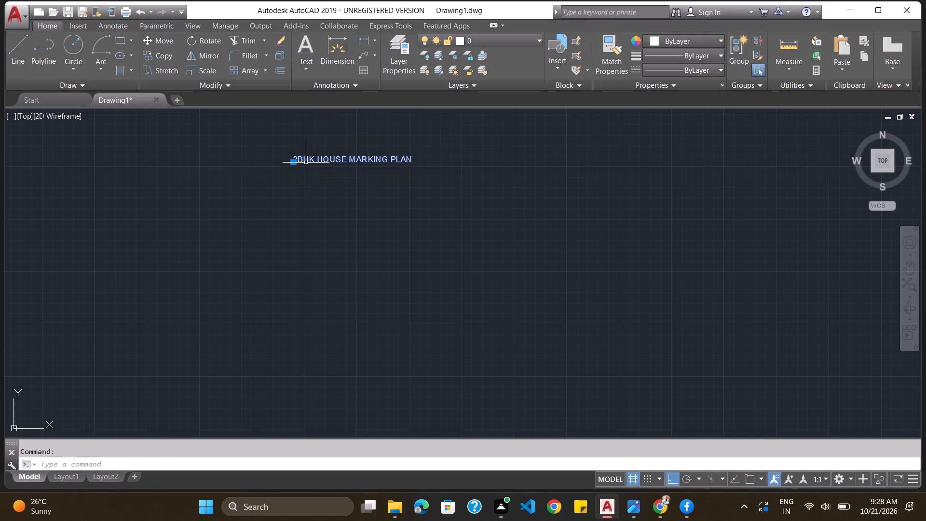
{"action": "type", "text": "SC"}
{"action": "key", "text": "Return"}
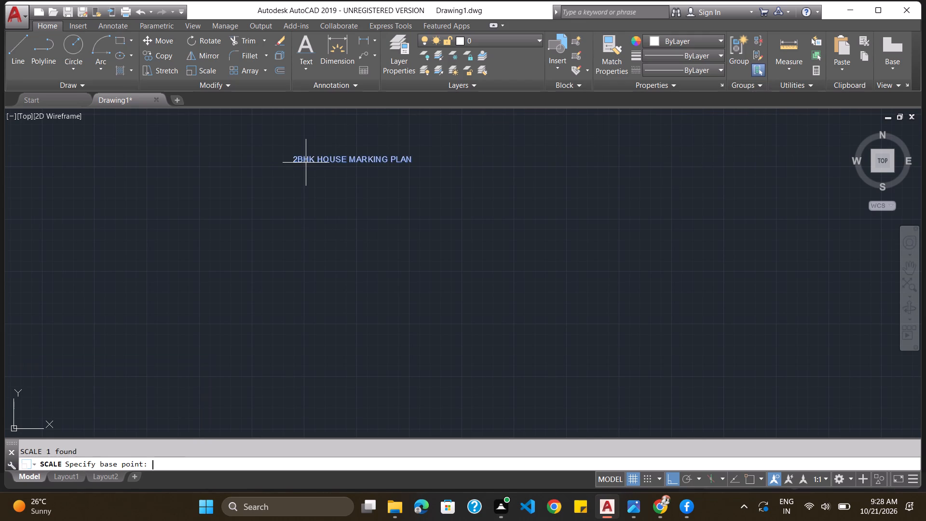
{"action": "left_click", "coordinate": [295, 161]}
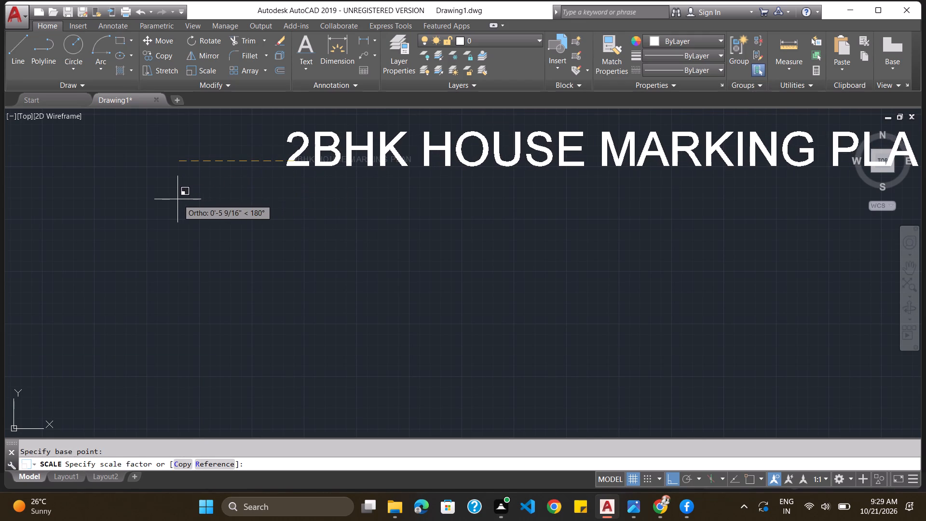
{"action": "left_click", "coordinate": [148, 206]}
Scale the 2BHK HOUSE MARKING PLAN caption up from its lower start corner until it is slightly wider than the plan.
{"action": "scroll", "coordinate": [361, 191], "scroll_direction": "down", "scroll_amount": 5}
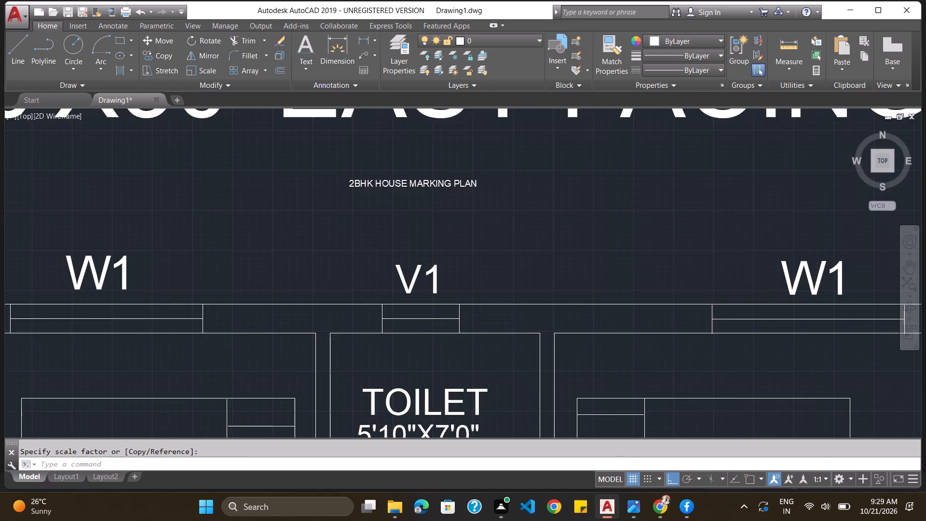
{"action": "left_click", "coordinate": [362, 188]}
{"action": "scroll", "coordinate": [348, 187], "scroll_direction": "up", "scroll_amount": 2}
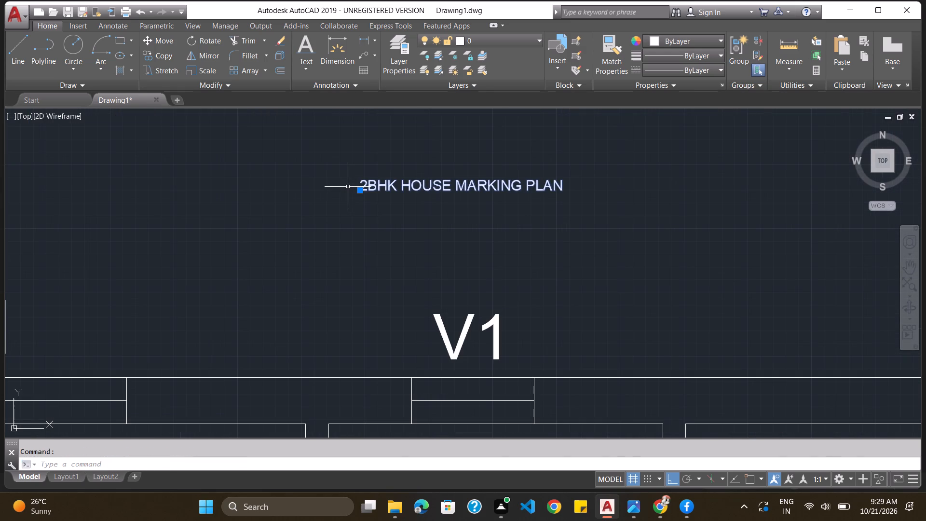
{"action": "type", "text": "SC"}
{"action": "key", "text": "Return"}
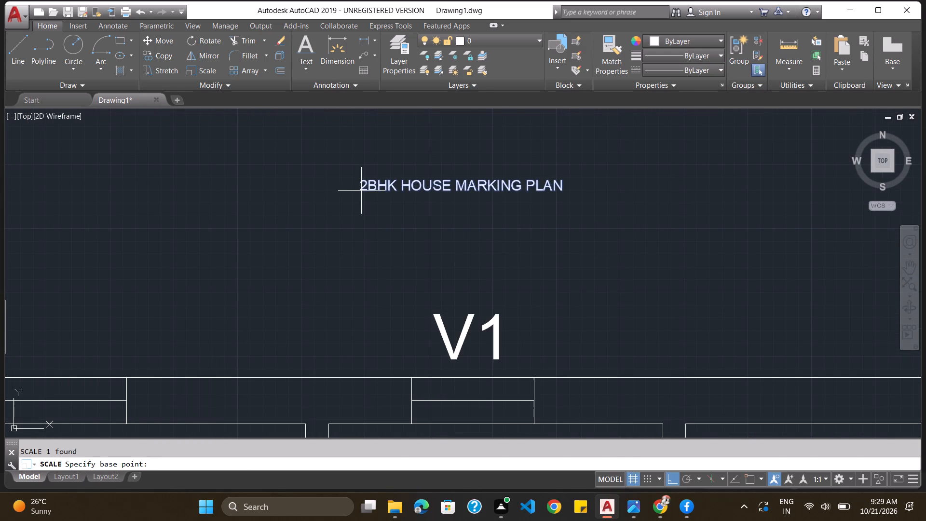
{"action": "left_click", "coordinate": [361, 191]}
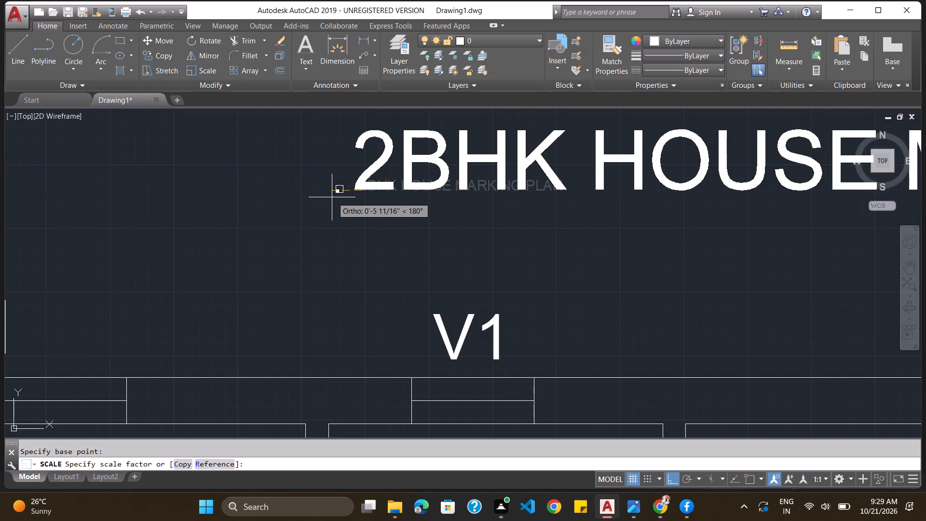
{"action": "left_click", "coordinate": [313, 201]}
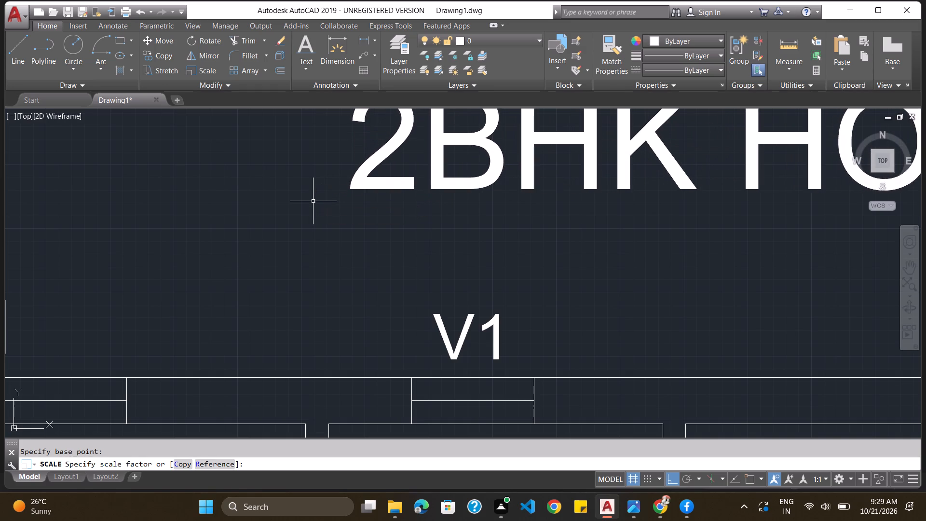
Scale the oversized caption down from its lower start corner to about half the plan's width.
{"action": "scroll", "coordinate": [412, 202], "scroll_direction": "down", "scroll_amount": 4}
{"action": "left_click", "coordinate": [477, 196]}
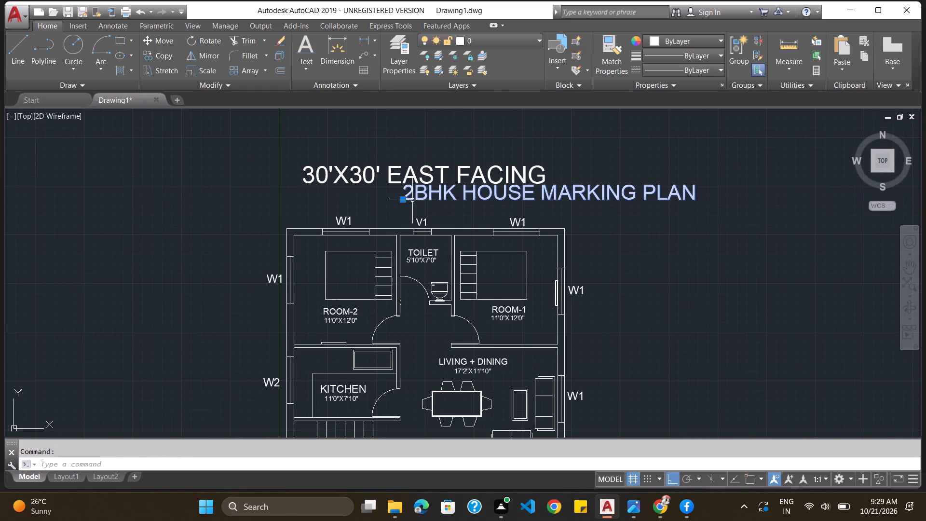
{"action": "scroll", "coordinate": [404, 200], "scroll_direction": "up", "scroll_amount": 3}
{"action": "type", "text": "SC"}
{"action": "key", "text": "Return"}
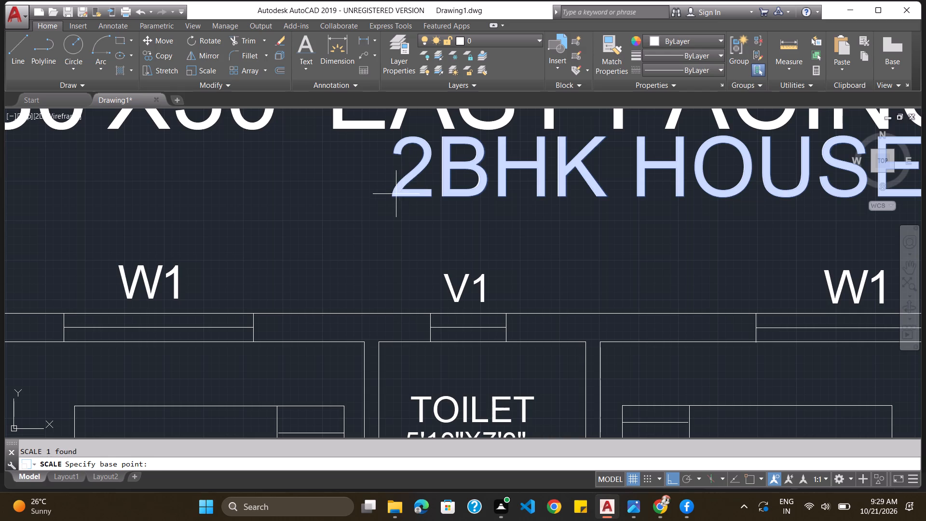
{"action": "left_click", "coordinate": [396, 194]}
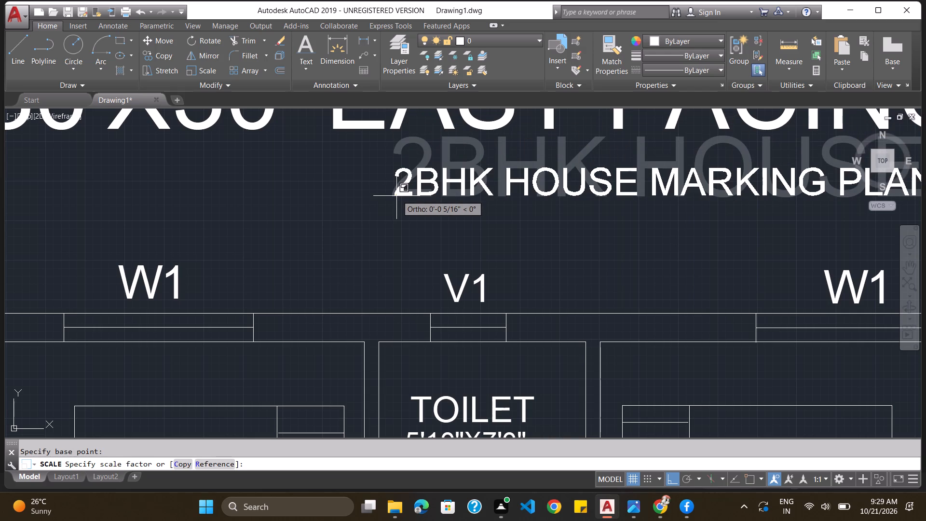
{"action": "left_click", "coordinate": [396, 196]}
Move the 2BHK HOUSE MARKING PLAN caption left so it is centred beneath the 30'X30' EAST FACING title.
{"action": "scroll", "coordinate": [524, 193], "scroll_direction": "down", "scroll_amount": 4}
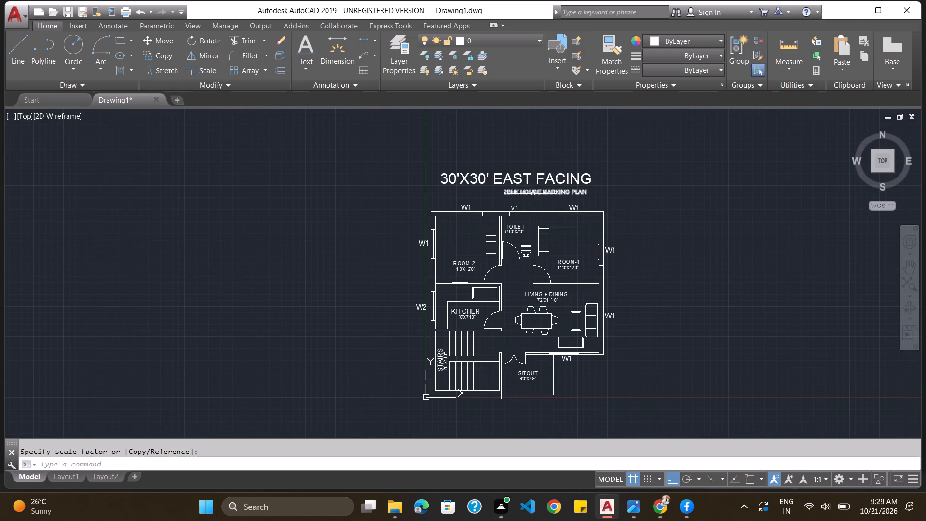
{"action": "left_click", "coordinate": [533, 192]}
{"action": "left_click_drag", "start_coordinate": [538, 194], "coordinate": [511, 196]}
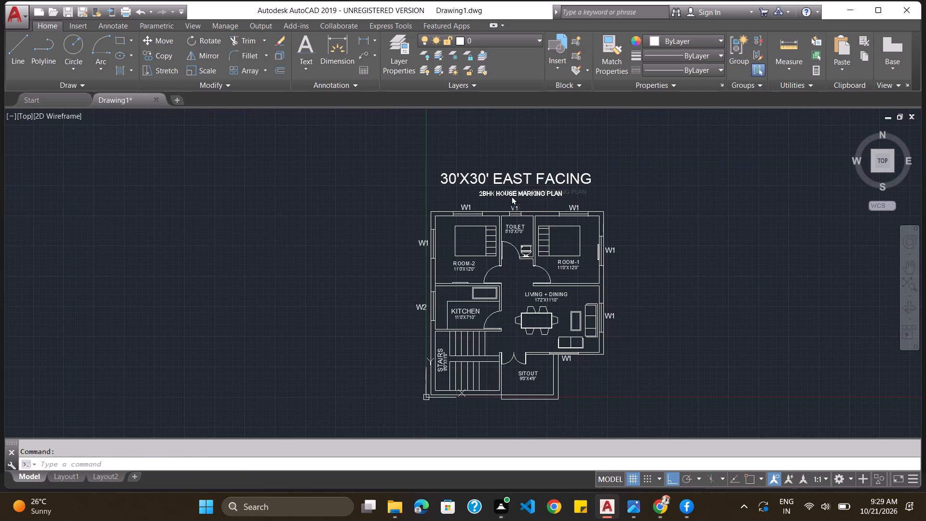
{"action": "left_click_drag", "start_coordinate": [511, 196], "coordinate": [508, 195]}
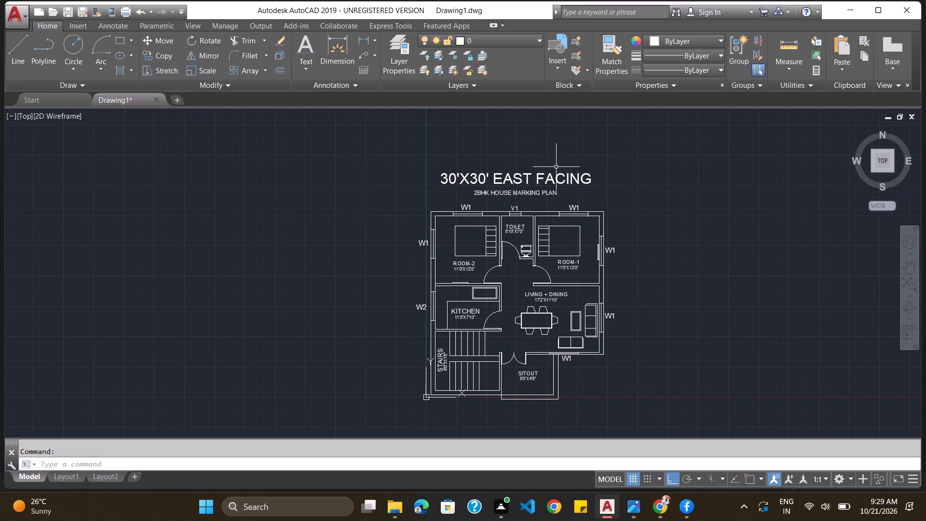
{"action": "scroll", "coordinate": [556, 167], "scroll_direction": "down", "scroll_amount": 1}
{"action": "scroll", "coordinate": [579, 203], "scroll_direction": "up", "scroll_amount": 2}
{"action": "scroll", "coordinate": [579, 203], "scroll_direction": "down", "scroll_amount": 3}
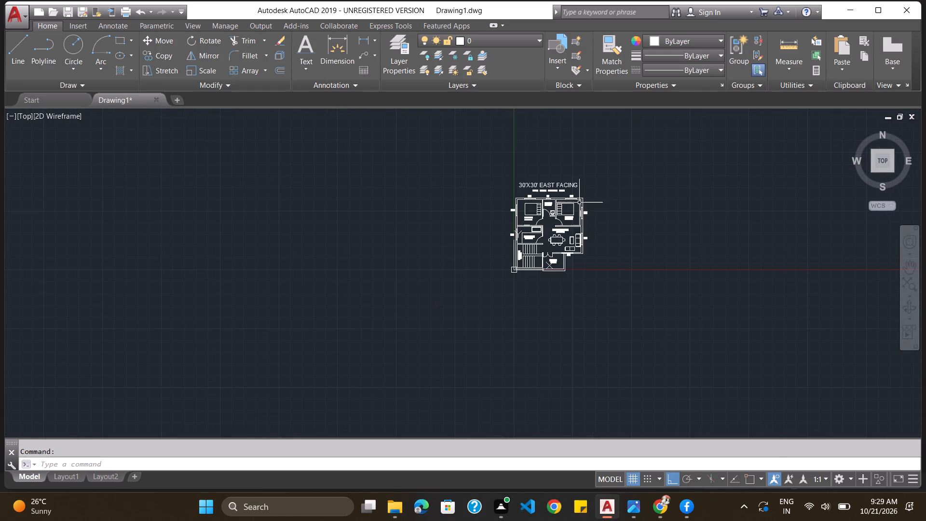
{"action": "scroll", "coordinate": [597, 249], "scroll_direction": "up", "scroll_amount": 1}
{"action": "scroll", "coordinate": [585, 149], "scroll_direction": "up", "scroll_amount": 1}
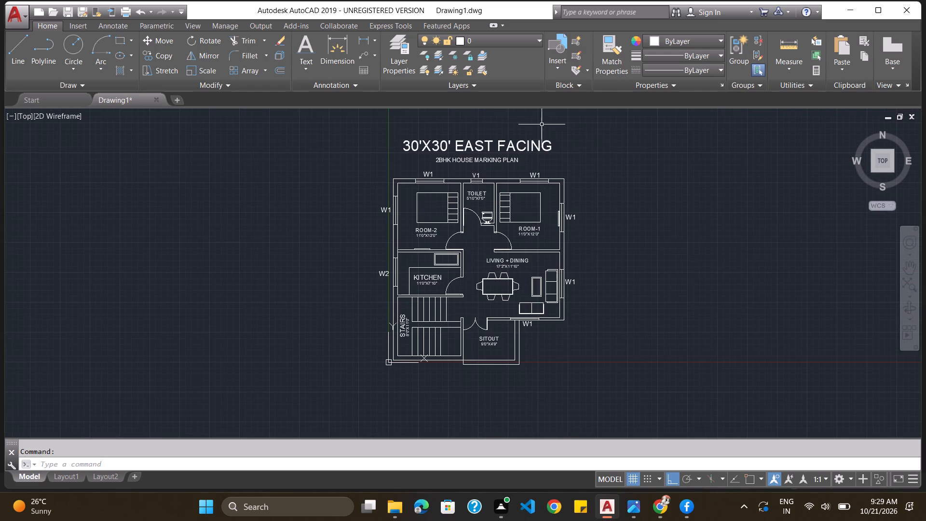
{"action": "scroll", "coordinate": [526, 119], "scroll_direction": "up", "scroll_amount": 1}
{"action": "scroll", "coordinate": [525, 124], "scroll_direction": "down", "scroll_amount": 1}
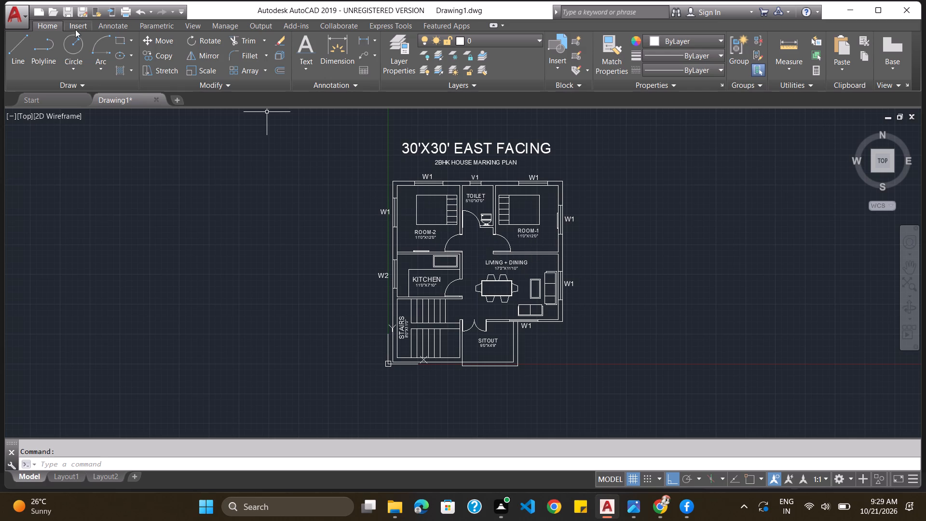
Turn on object snap and draw a narrow upright rectangle from the upper-left inside corner of ROOM-2, along its outer wall.
{"action": "left_click", "coordinate": [125, 43]}
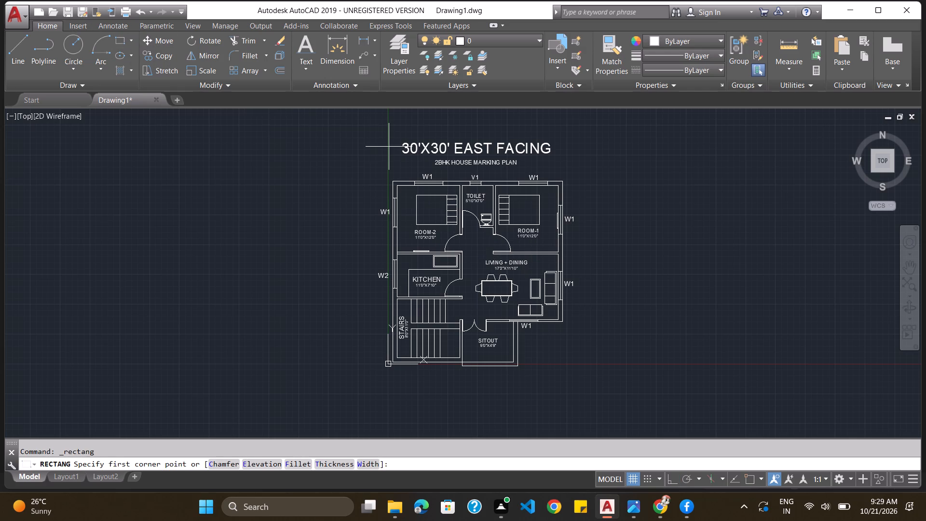
{"action": "scroll", "coordinate": [392, 157], "scroll_direction": "up", "scroll_amount": 3}
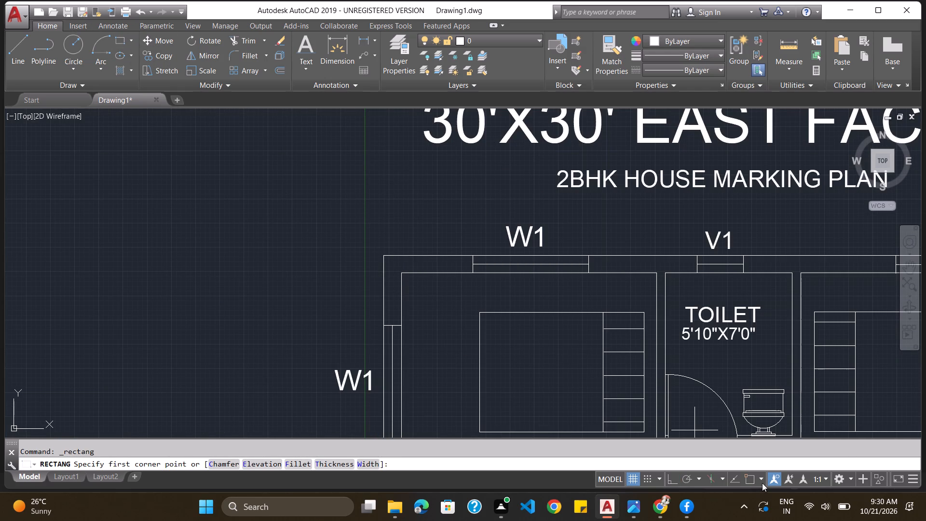
{"action": "left_click", "coordinate": [750, 480]}
{"action": "left_click", "coordinate": [401, 271]}
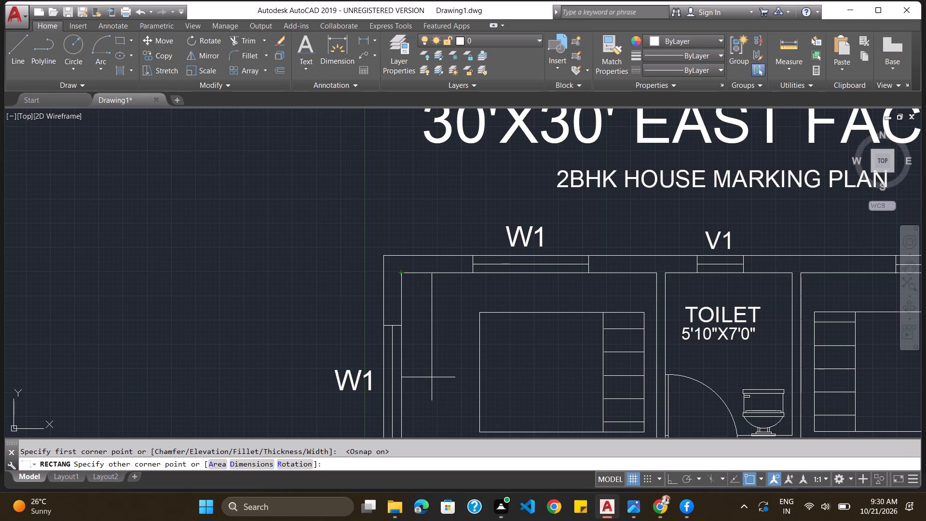
{"action": "left_click", "coordinate": [432, 377]}
Draw a narrow upright rectangle from the upper-right inside corner of ROOM-1, along its outer wall.
{"action": "scroll", "coordinate": [541, 396], "scroll_direction": "down", "scroll_amount": 2}
{"action": "scroll", "coordinate": [690, 370], "scroll_direction": "down", "scroll_amount": 1}
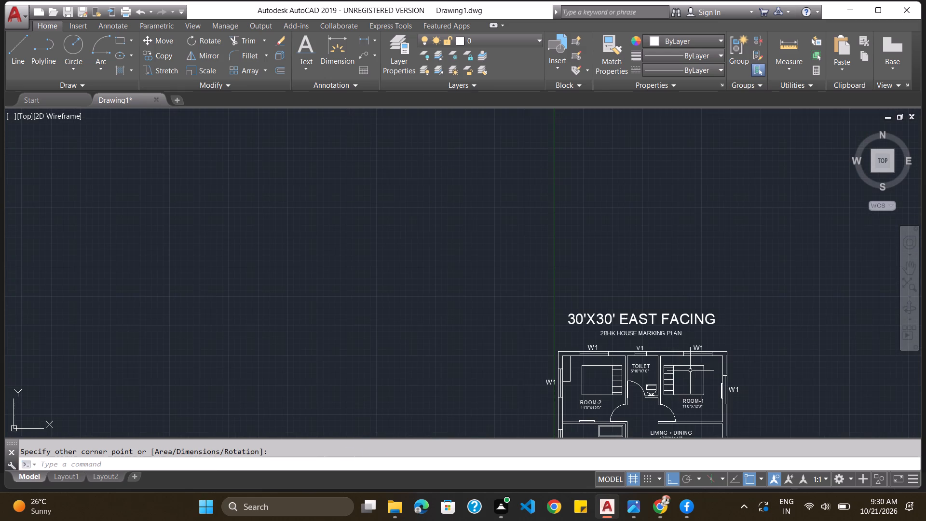
{"action": "scroll", "coordinate": [695, 395], "scroll_direction": "down", "scroll_amount": 1}
{"action": "scroll", "coordinate": [726, 406], "scroll_direction": "up", "scroll_amount": 3}
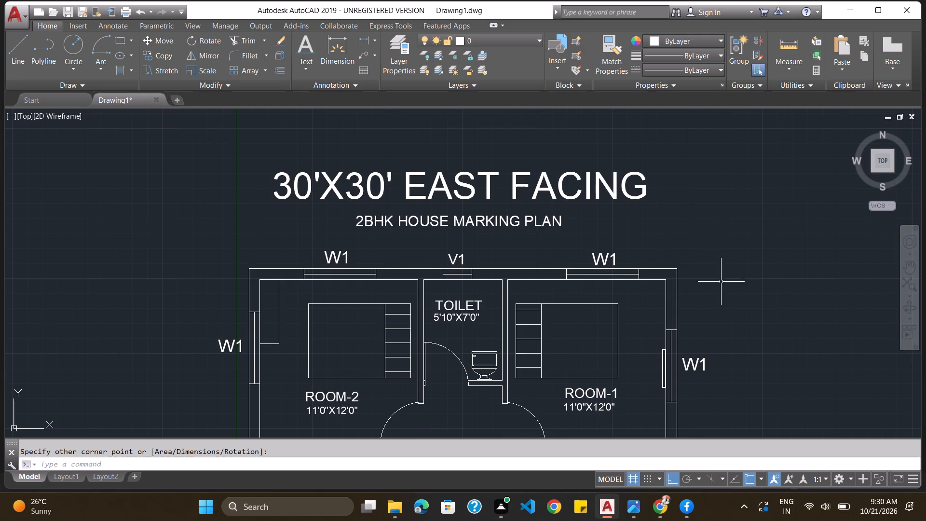
{"action": "left_click", "coordinate": [127, 42]}
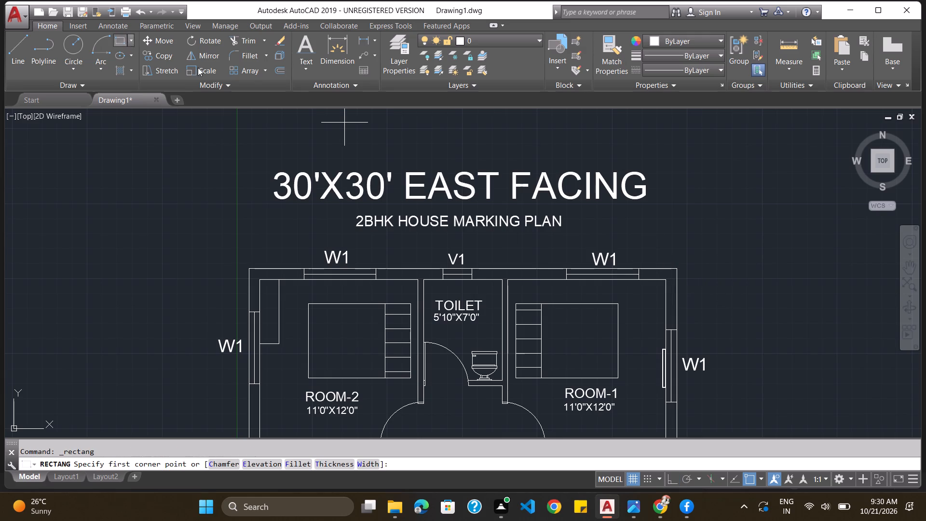
{"action": "left_click", "coordinate": [118, 42]}
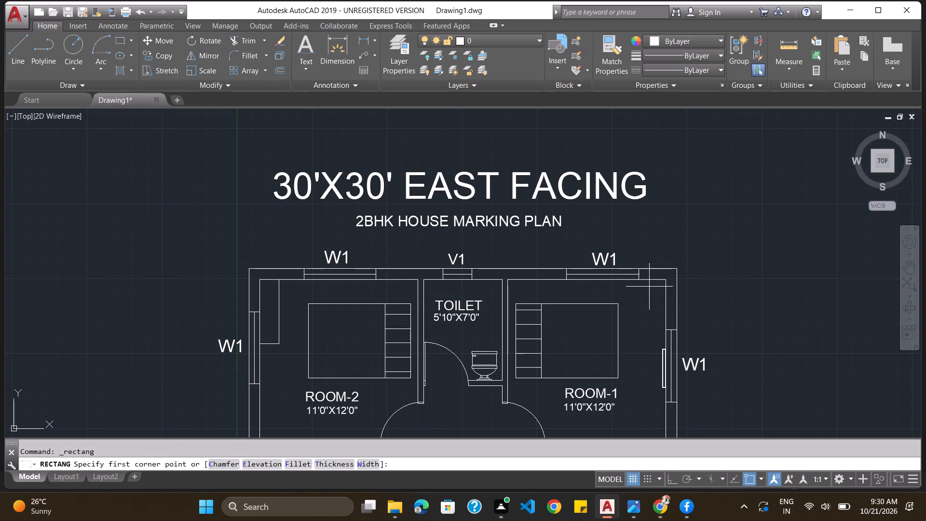
{"action": "left_click", "coordinate": [664, 281]}
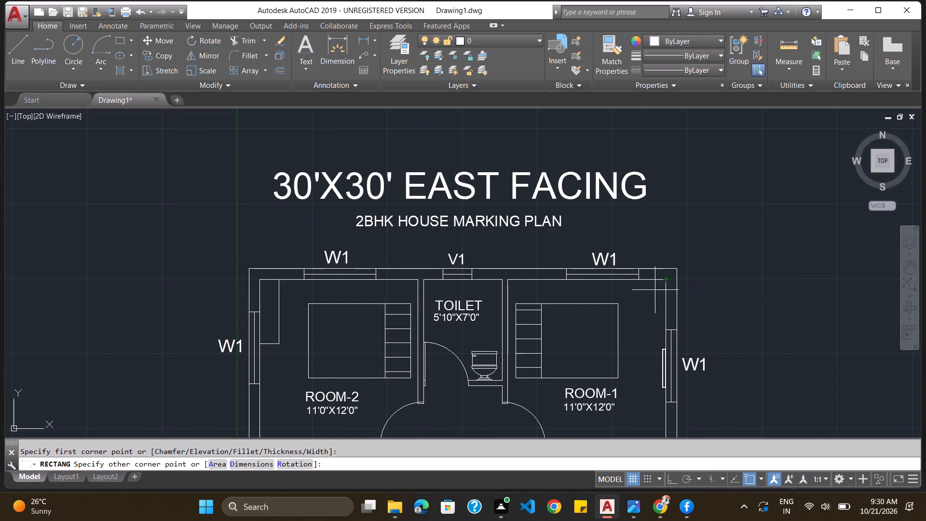
{"action": "left_click", "coordinate": [643, 334]}
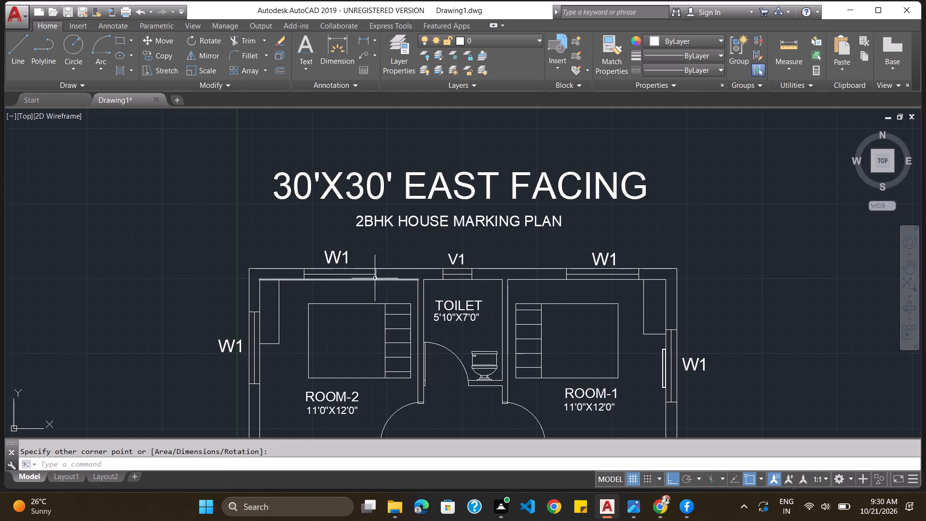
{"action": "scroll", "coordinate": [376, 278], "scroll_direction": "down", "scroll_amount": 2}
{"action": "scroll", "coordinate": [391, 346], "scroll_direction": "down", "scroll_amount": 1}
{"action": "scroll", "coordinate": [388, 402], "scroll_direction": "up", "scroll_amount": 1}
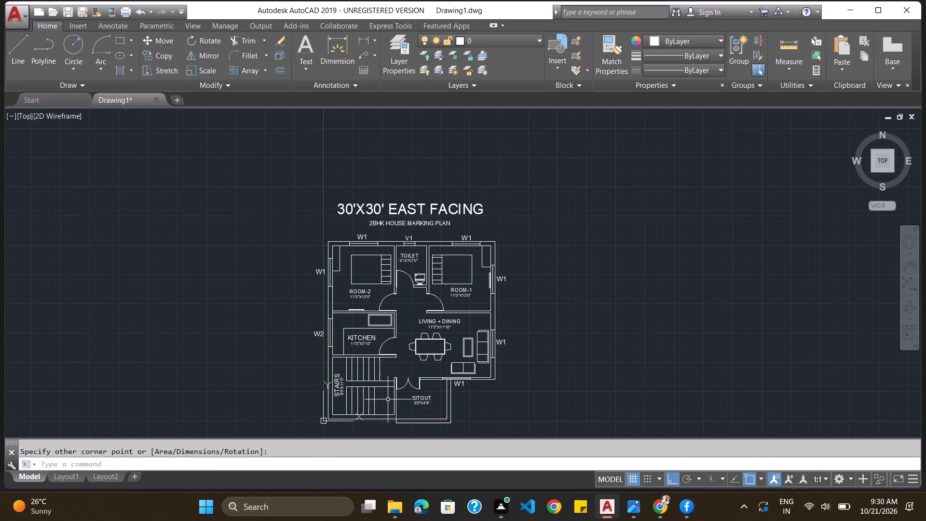
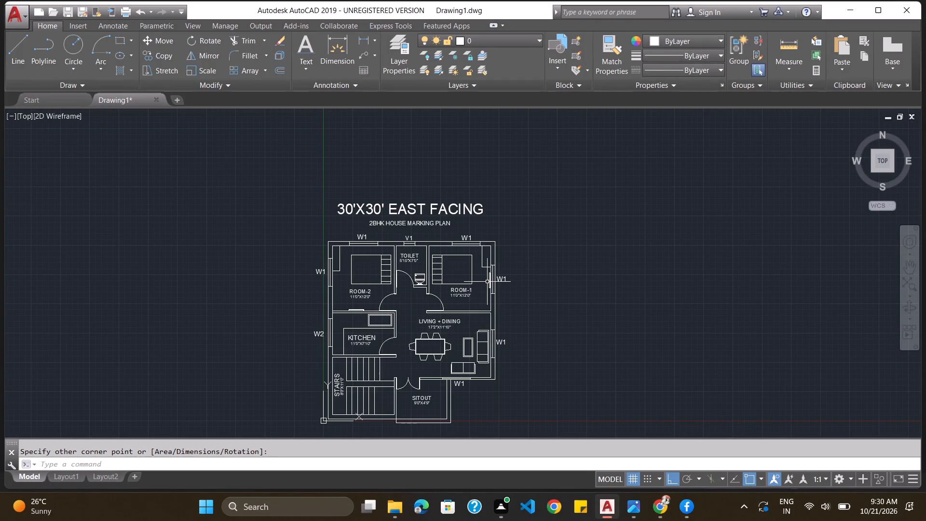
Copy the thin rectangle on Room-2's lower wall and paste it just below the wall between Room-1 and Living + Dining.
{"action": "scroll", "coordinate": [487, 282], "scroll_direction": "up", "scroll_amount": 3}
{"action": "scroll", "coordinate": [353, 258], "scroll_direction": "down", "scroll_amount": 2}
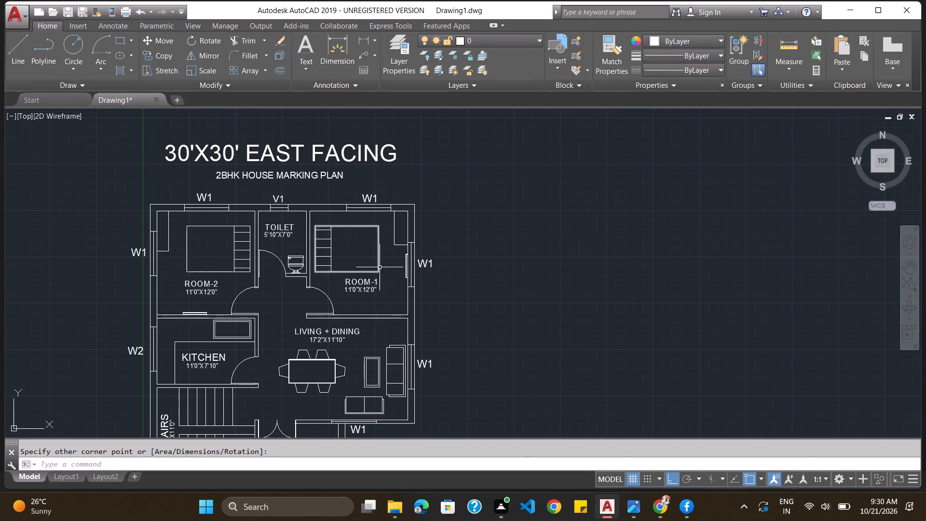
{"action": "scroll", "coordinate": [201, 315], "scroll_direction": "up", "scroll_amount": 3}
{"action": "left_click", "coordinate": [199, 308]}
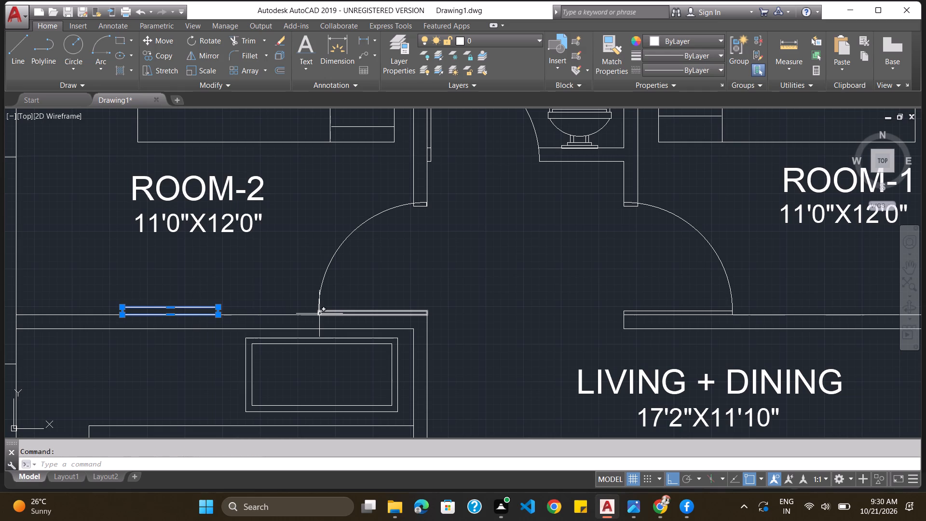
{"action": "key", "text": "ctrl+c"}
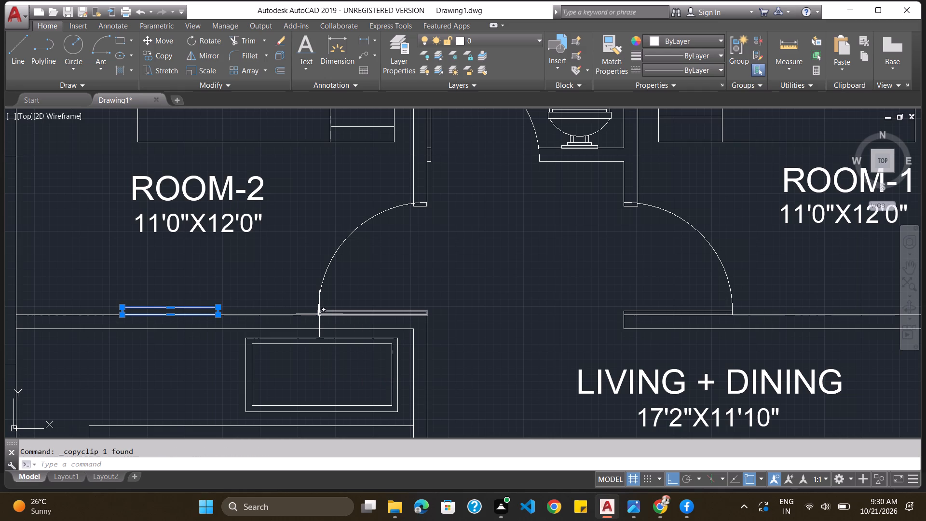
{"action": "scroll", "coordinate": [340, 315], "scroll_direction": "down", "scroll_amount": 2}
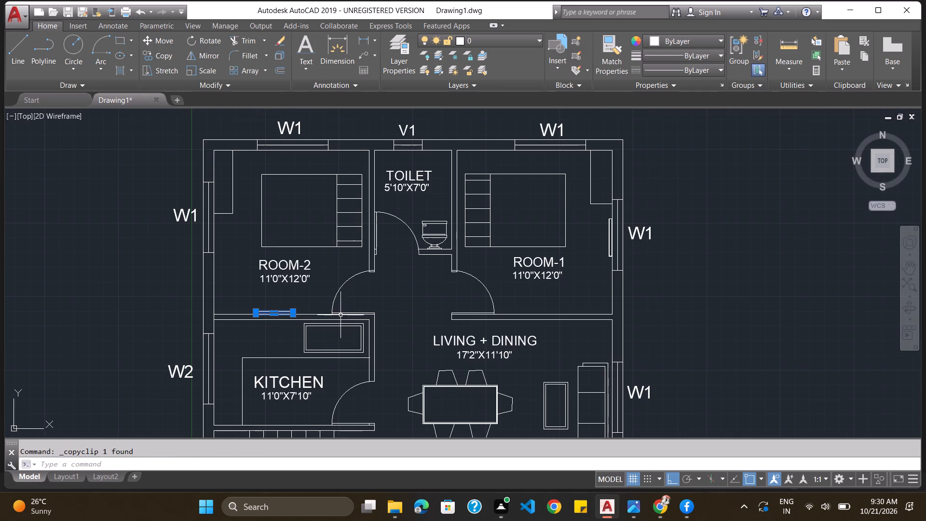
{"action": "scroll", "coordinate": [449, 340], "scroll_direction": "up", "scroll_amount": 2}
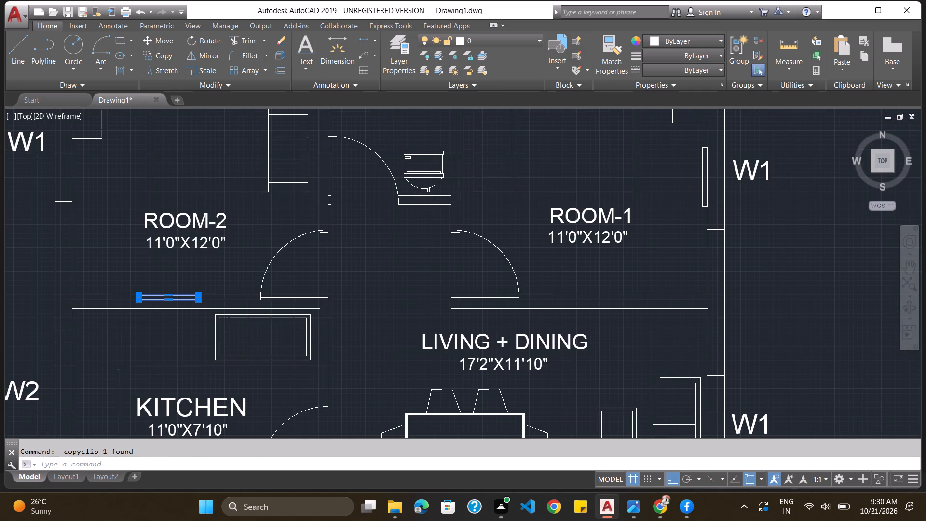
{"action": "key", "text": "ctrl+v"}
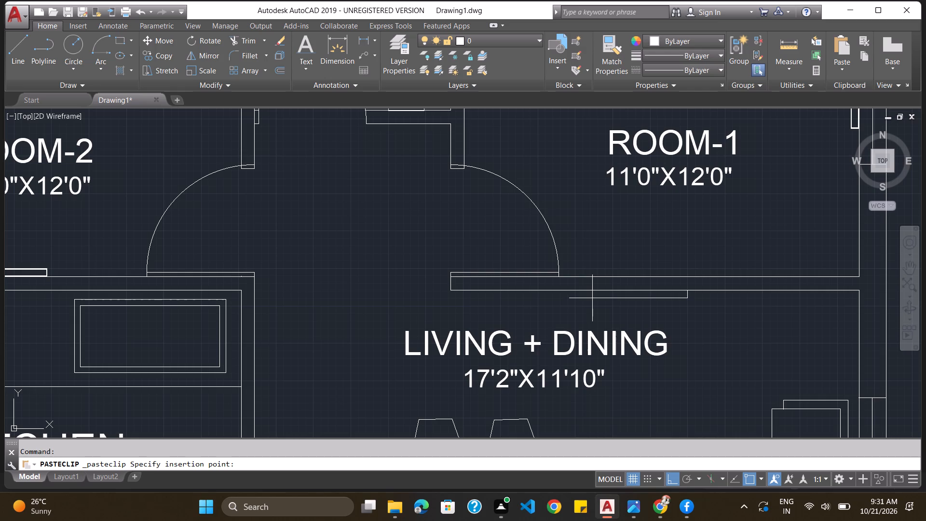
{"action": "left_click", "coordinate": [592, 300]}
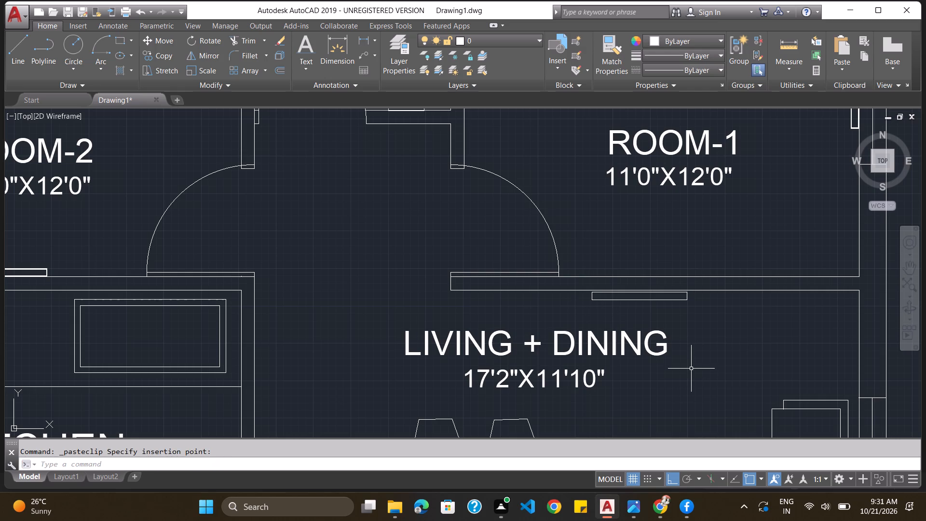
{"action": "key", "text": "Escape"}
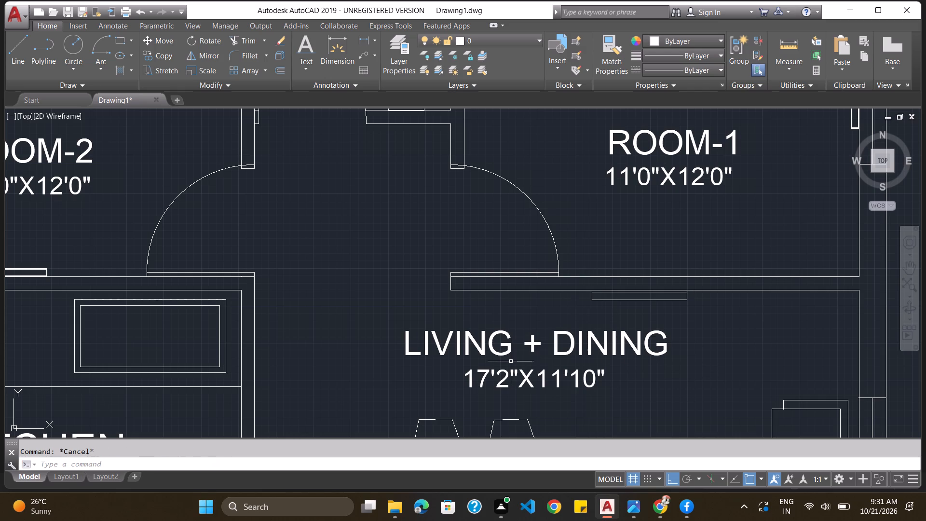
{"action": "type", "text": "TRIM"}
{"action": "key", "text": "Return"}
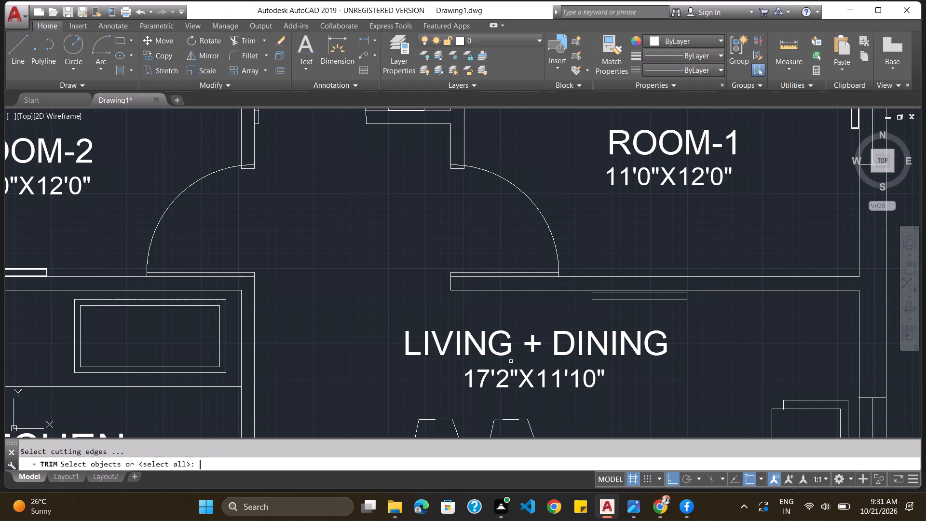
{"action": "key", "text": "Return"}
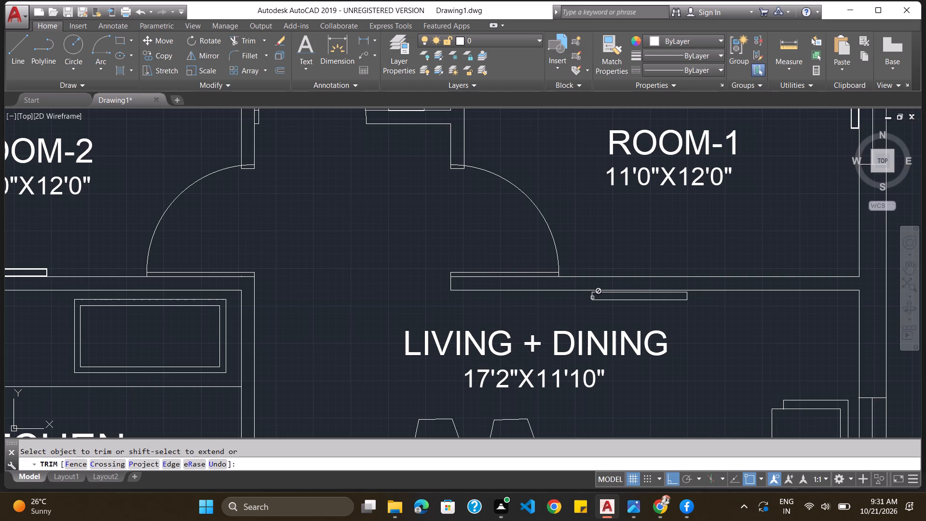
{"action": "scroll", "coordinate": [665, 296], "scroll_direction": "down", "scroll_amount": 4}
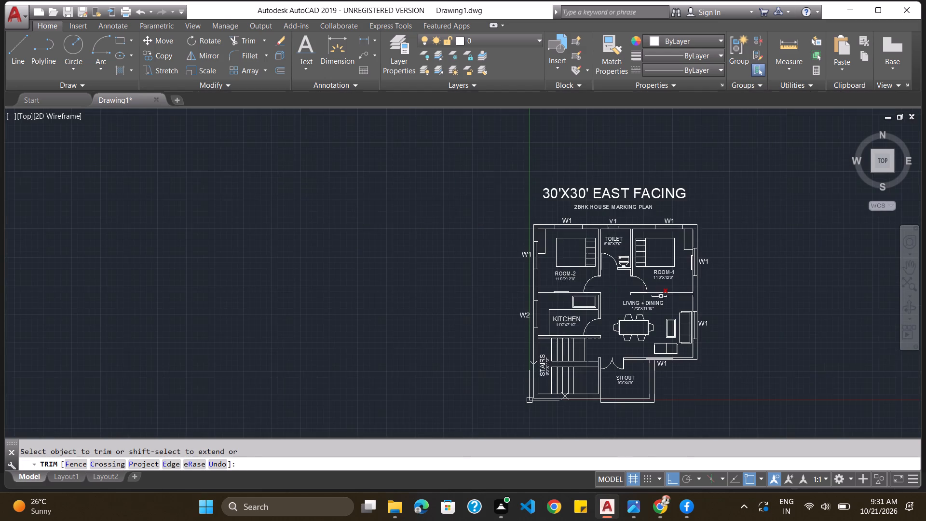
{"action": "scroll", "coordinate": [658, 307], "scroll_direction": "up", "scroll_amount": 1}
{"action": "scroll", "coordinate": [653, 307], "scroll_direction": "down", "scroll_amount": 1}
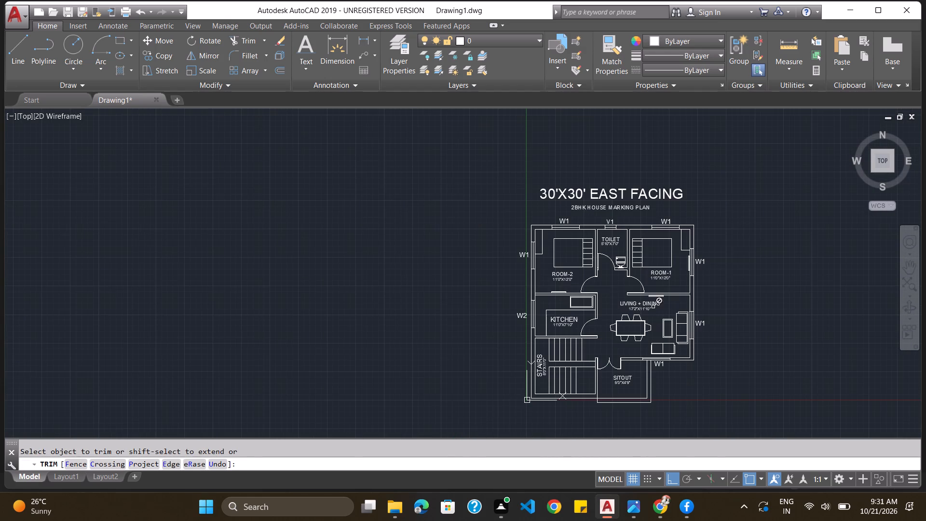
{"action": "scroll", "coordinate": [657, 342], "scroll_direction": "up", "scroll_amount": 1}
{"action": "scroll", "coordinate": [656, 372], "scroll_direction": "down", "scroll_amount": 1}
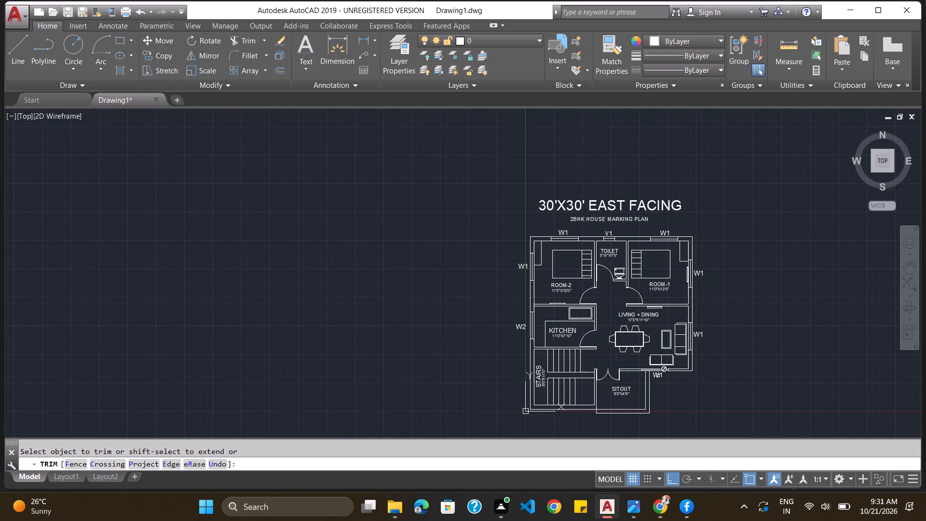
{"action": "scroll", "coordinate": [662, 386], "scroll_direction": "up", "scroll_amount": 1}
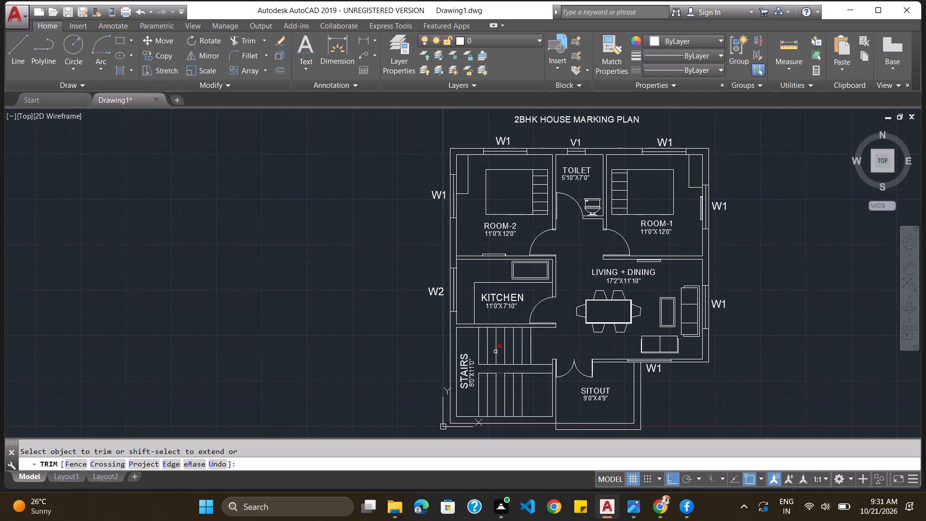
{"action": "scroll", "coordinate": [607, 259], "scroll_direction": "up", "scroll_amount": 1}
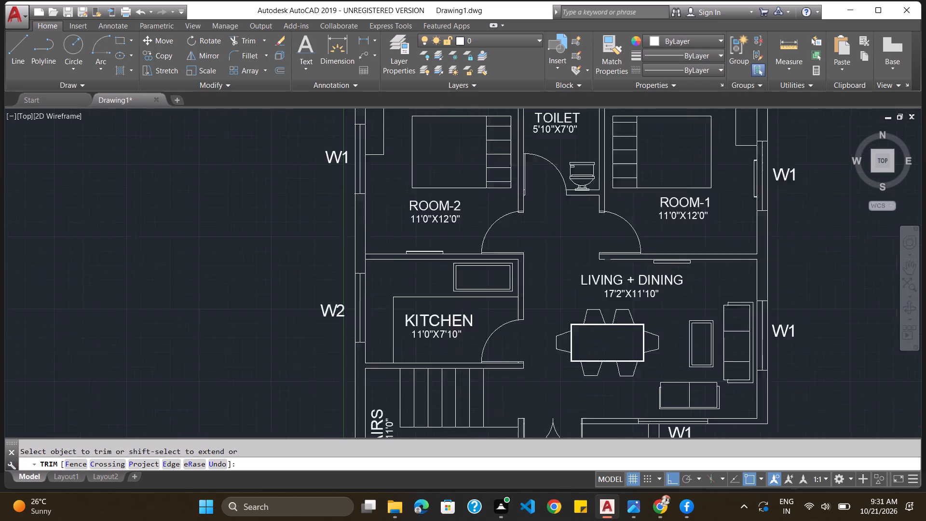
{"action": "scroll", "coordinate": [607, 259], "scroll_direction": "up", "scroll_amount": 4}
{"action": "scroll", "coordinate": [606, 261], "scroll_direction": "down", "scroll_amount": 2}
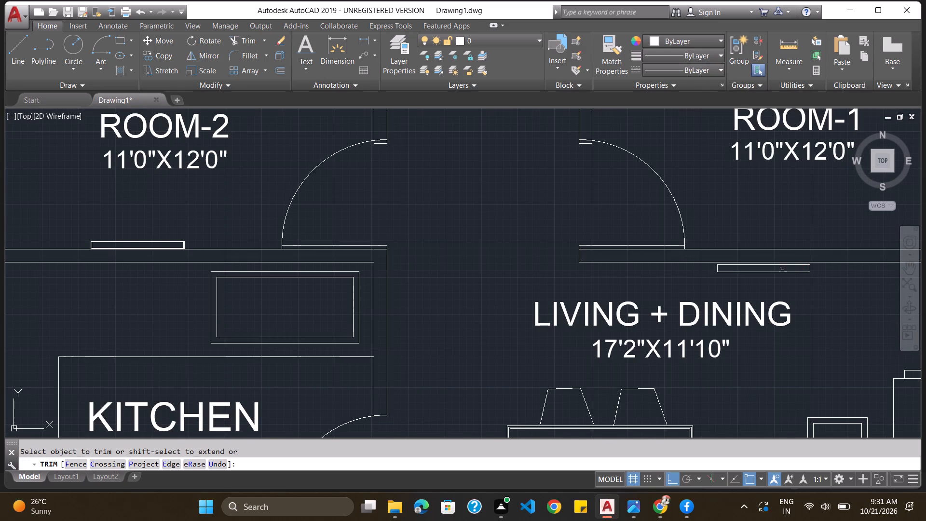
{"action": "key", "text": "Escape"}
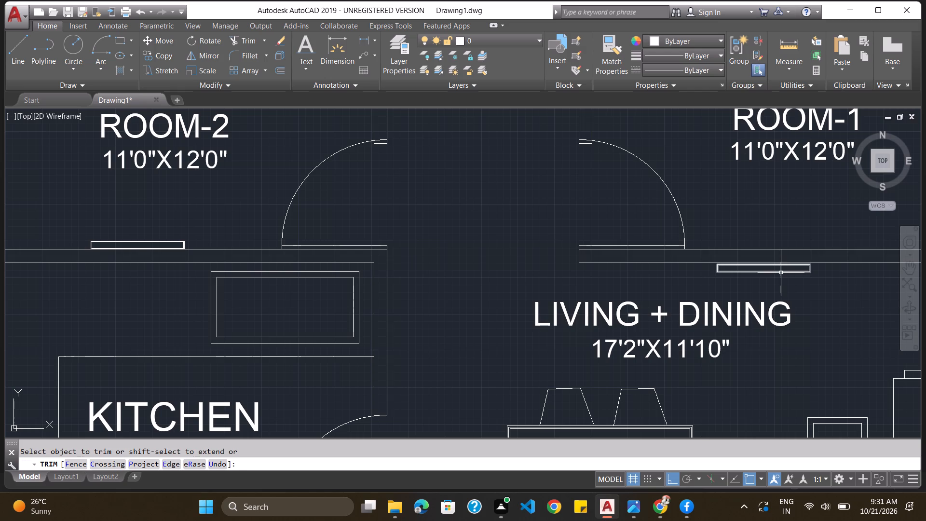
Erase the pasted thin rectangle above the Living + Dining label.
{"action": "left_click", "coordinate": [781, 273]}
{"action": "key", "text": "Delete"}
Erase the nested thin rectangles on Room-2's lower wall, above the kitchen.
{"action": "scroll", "coordinate": [504, 303], "scroll_direction": "down", "scroll_amount": 2}
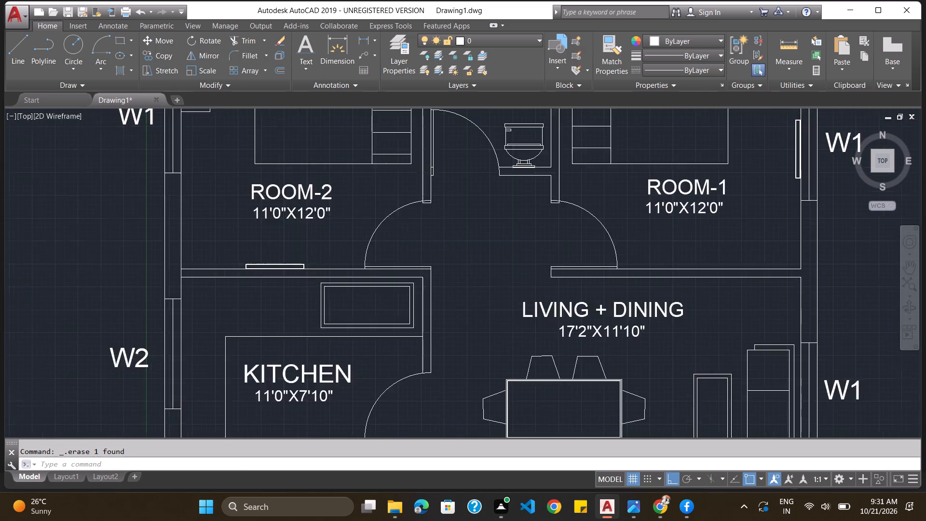
{"action": "scroll", "coordinate": [489, 299], "scroll_direction": "down", "scroll_amount": 1}
{"action": "scroll", "coordinate": [419, 302], "scroll_direction": "up", "scroll_amount": 5}
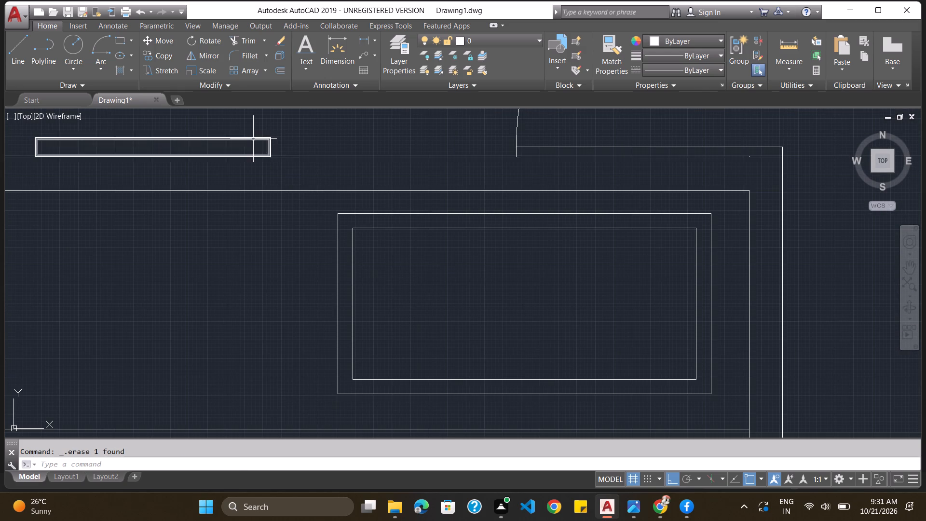
{"action": "left_click", "coordinate": [253, 139]}
{"action": "left_click", "coordinate": [253, 137]}
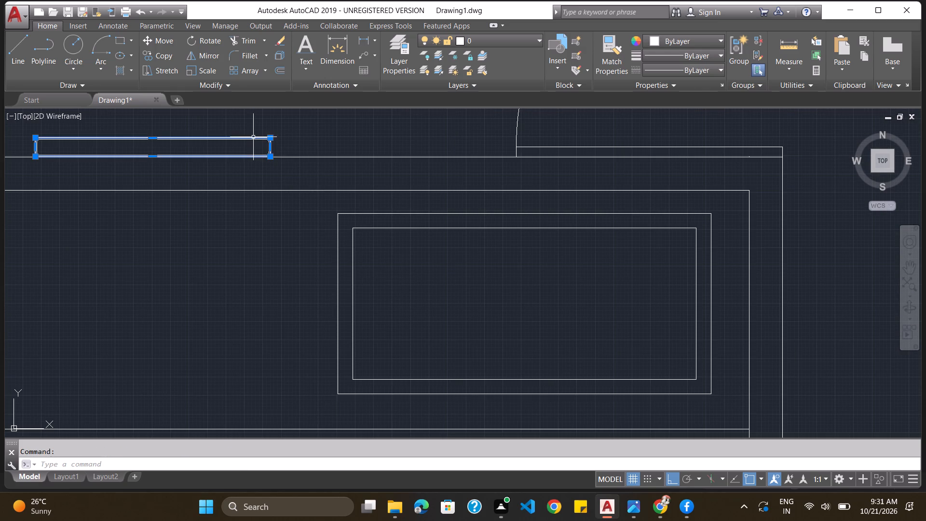
{"action": "key", "text": "Delete"}
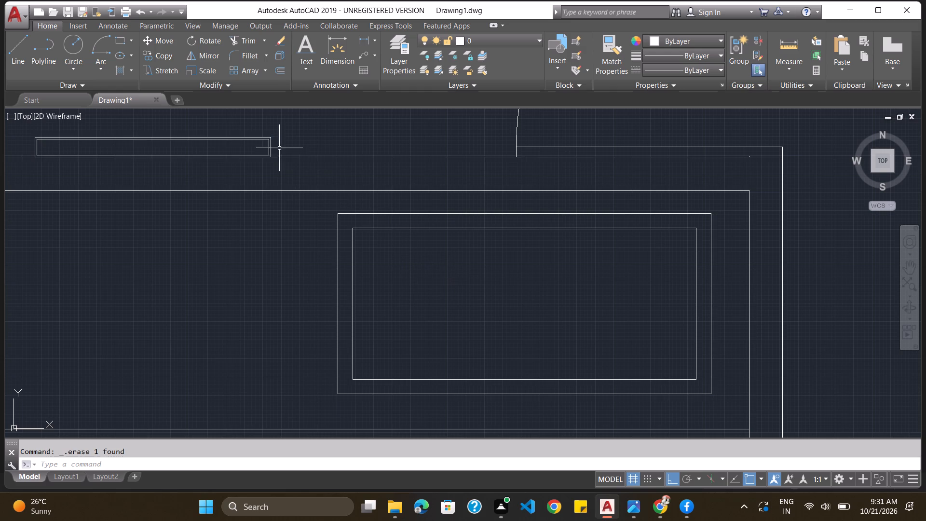
{"action": "left_click", "coordinate": [265, 140]}
{"action": "left_click", "coordinate": [264, 137]}
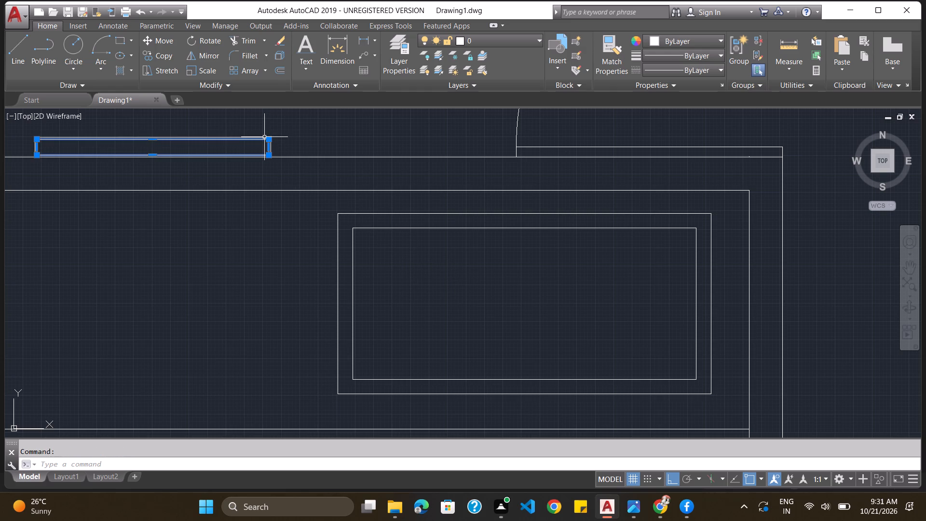
{"action": "left_click", "coordinate": [264, 137]}
{"action": "key", "text": "Delete"}
Erase the nested thin rectangles beside Room-1's W1 window on the outer side wall.
{"action": "scroll", "coordinate": [424, 156], "scroll_direction": "down", "scroll_amount": 5}
{"action": "scroll", "coordinate": [467, 164], "scroll_direction": "down", "scroll_amount": 3}
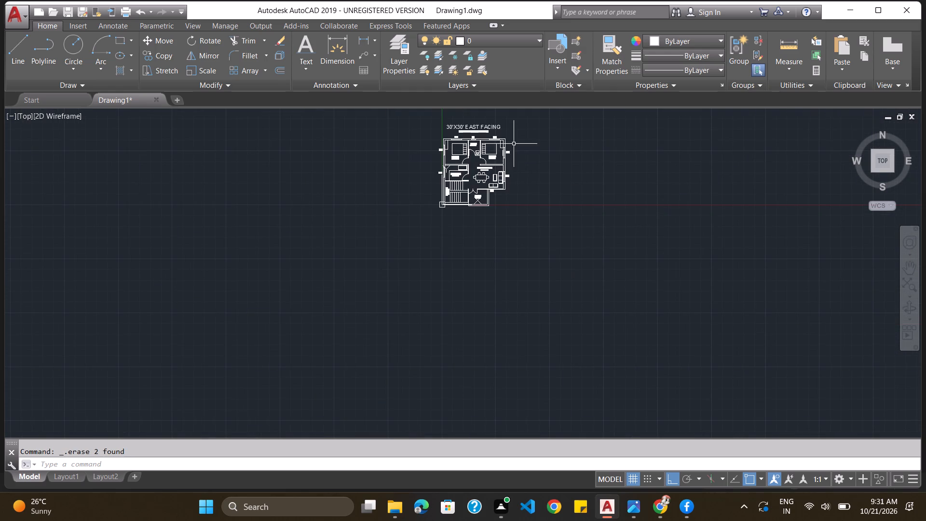
{"action": "scroll", "coordinate": [512, 134], "scroll_direction": "up", "scroll_amount": 4}
{"action": "scroll", "coordinate": [460, 229], "scroll_direction": "up", "scroll_amount": 2}
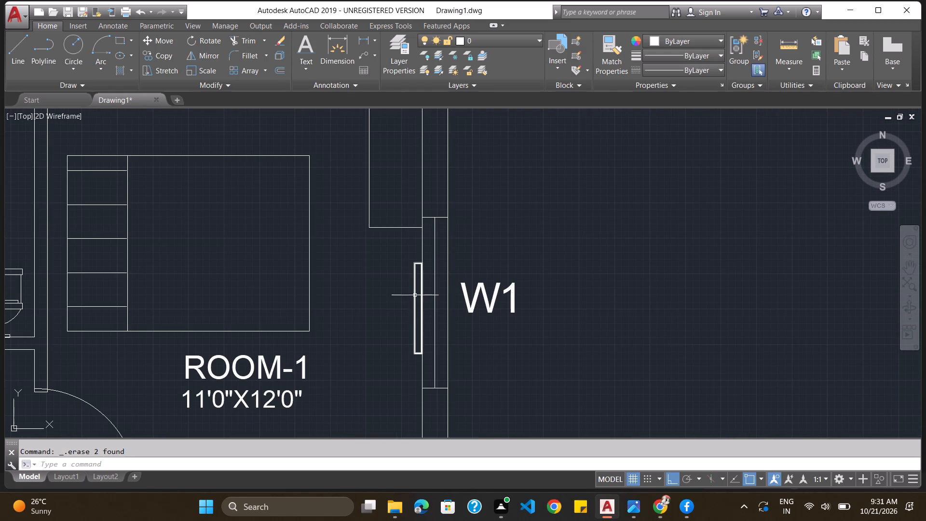
{"action": "left_click", "coordinate": [415, 295]}
{"action": "key", "text": "Delete"}
{"action": "left_click", "coordinate": [414, 276]}
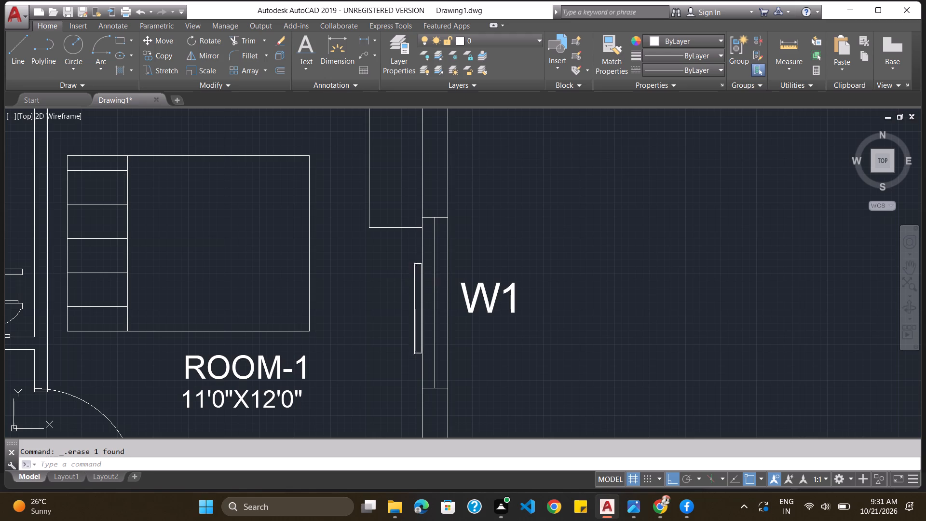
{"action": "key", "text": "Delete"}
{"action": "left_click", "coordinate": [414, 274]}
{"action": "key", "text": "Delete"}
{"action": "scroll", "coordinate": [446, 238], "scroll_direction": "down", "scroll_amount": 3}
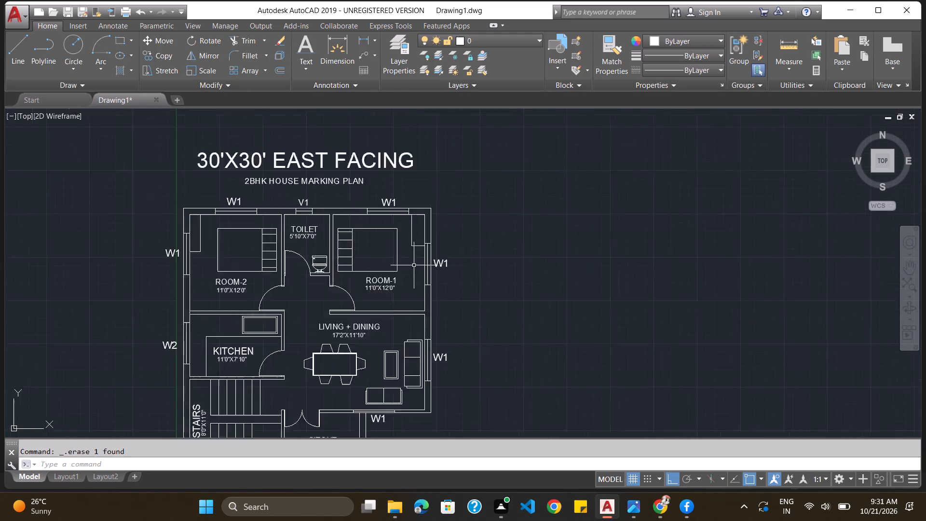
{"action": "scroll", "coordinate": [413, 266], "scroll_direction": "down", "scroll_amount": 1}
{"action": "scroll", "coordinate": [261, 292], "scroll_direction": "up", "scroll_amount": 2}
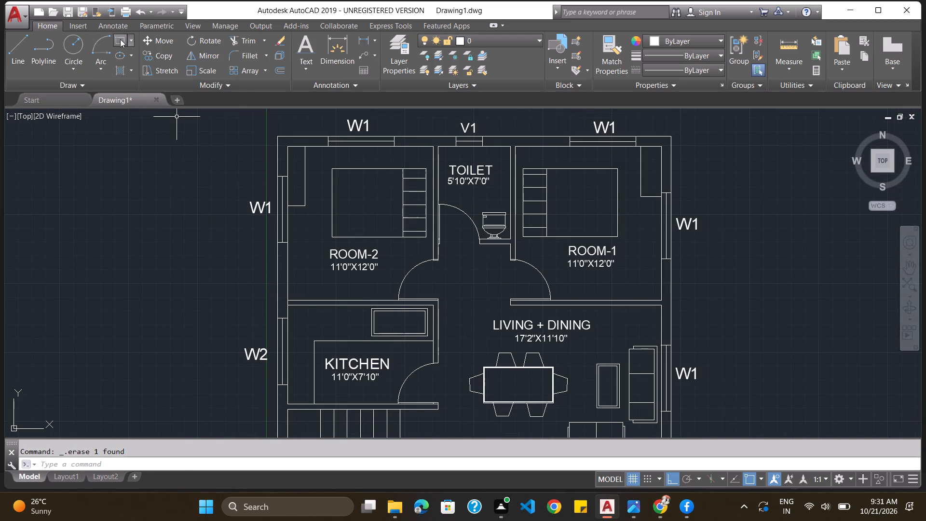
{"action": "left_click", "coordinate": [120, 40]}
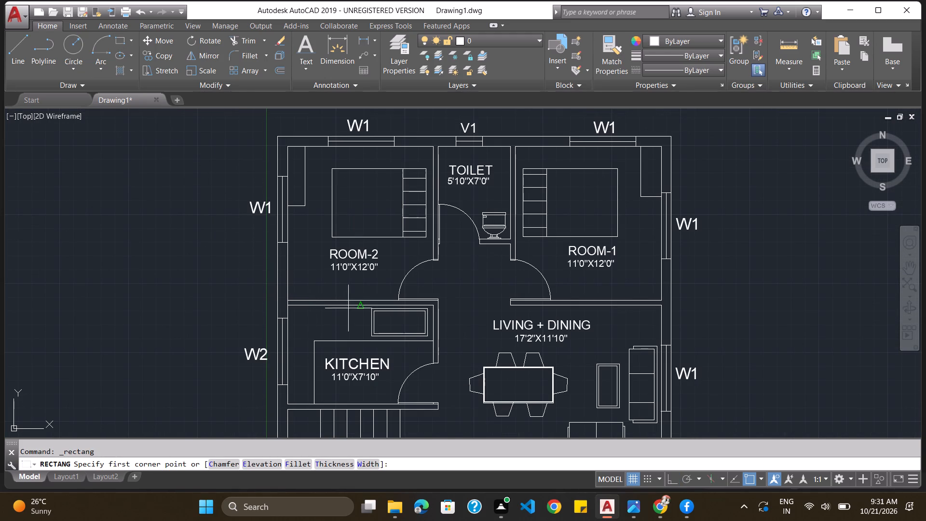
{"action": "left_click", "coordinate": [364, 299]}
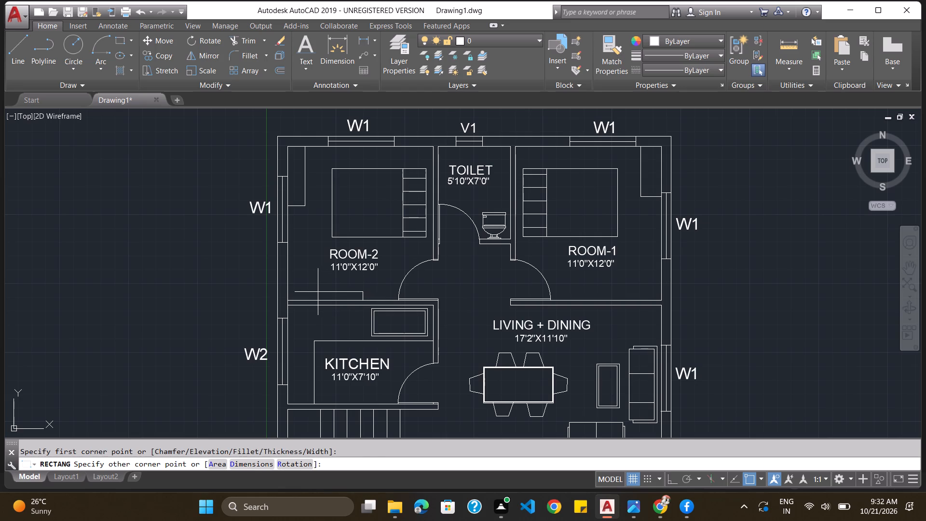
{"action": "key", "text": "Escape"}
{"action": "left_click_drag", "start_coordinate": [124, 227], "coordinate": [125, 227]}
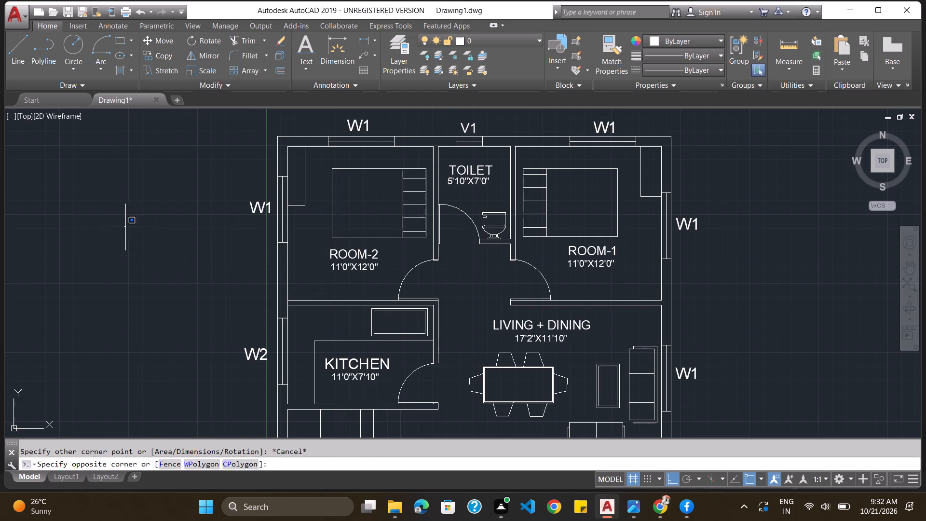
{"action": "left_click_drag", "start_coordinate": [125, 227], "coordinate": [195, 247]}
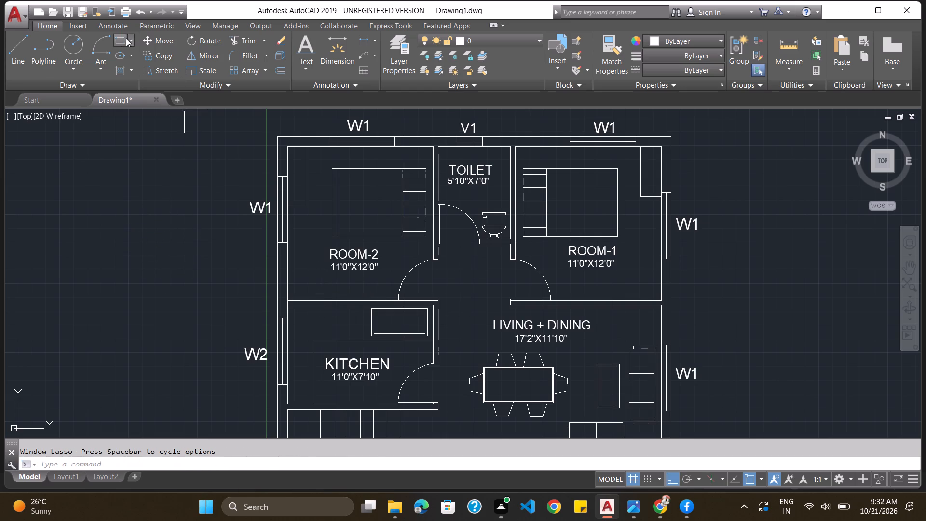
Draw a long, thin horizontal rectangle in the empty space outside Room-2's W1 window.
{"action": "left_click", "coordinate": [121, 39]}
{"action": "left_click_drag", "start_coordinate": [109, 257], "coordinate": [121, 265]}
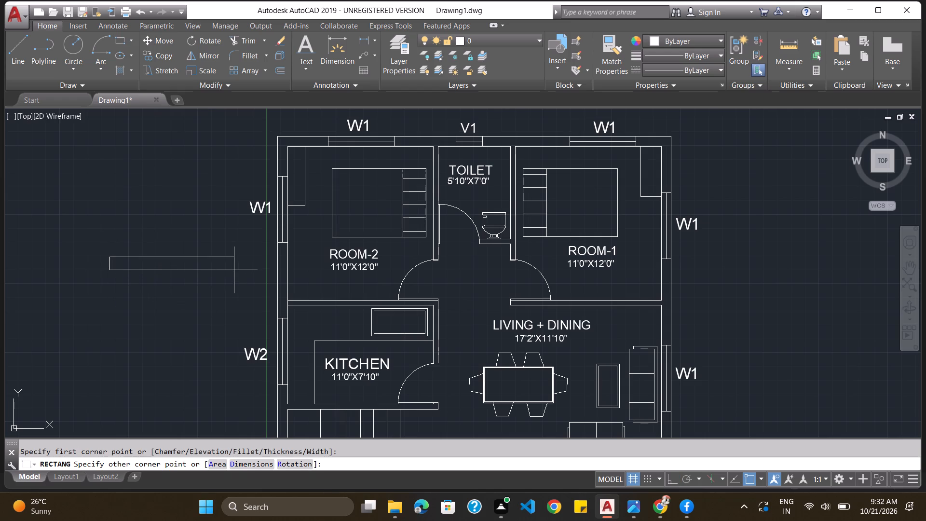
{"action": "left_click", "coordinate": [187, 266]}
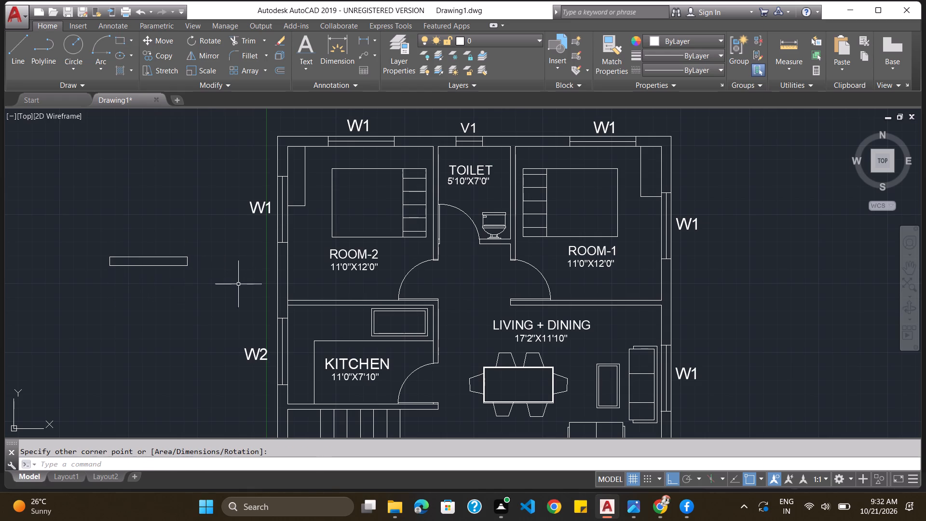
{"action": "key", "text": "Escape"}
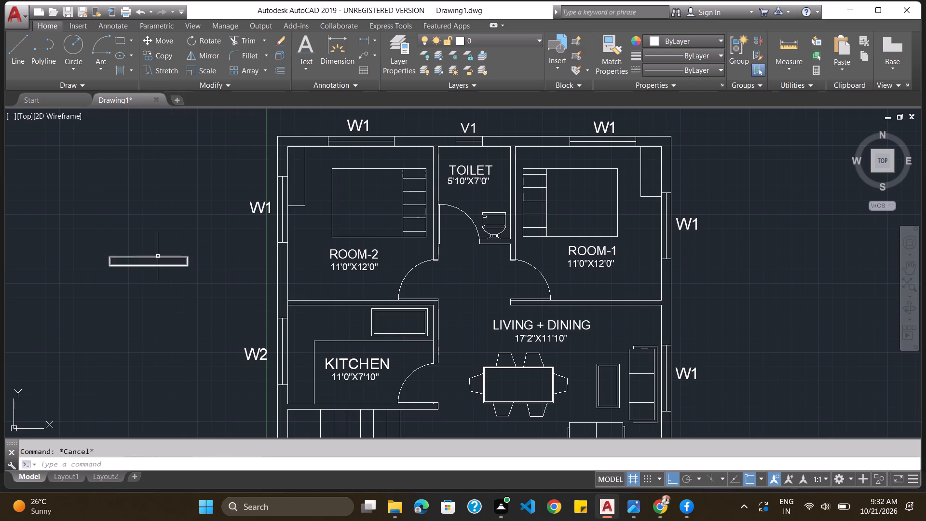
Move the new thin rectangle into Room-2, just above its lower wall.
{"action": "left_click", "coordinate": [158, 257]}
{"action": "left_click_drag", "start_coordinate": [158, 257], "coordinate": [341, 291]}
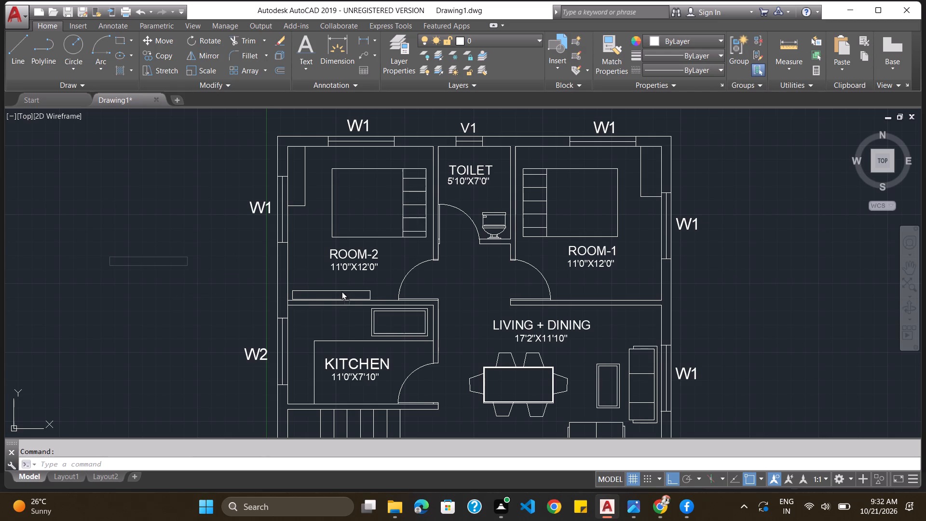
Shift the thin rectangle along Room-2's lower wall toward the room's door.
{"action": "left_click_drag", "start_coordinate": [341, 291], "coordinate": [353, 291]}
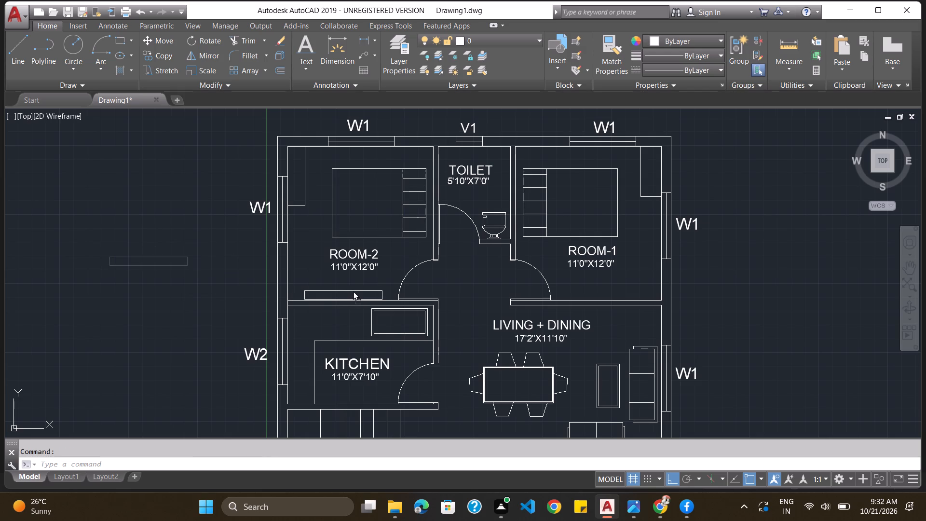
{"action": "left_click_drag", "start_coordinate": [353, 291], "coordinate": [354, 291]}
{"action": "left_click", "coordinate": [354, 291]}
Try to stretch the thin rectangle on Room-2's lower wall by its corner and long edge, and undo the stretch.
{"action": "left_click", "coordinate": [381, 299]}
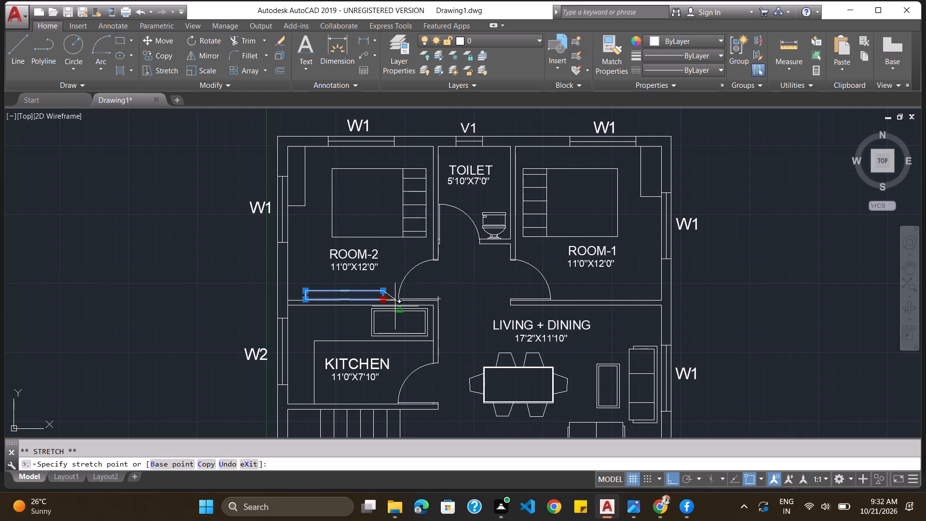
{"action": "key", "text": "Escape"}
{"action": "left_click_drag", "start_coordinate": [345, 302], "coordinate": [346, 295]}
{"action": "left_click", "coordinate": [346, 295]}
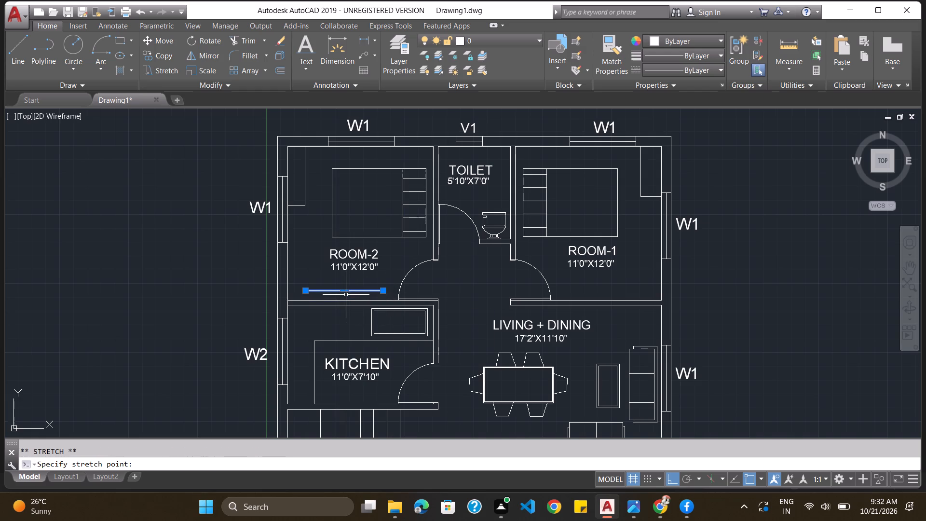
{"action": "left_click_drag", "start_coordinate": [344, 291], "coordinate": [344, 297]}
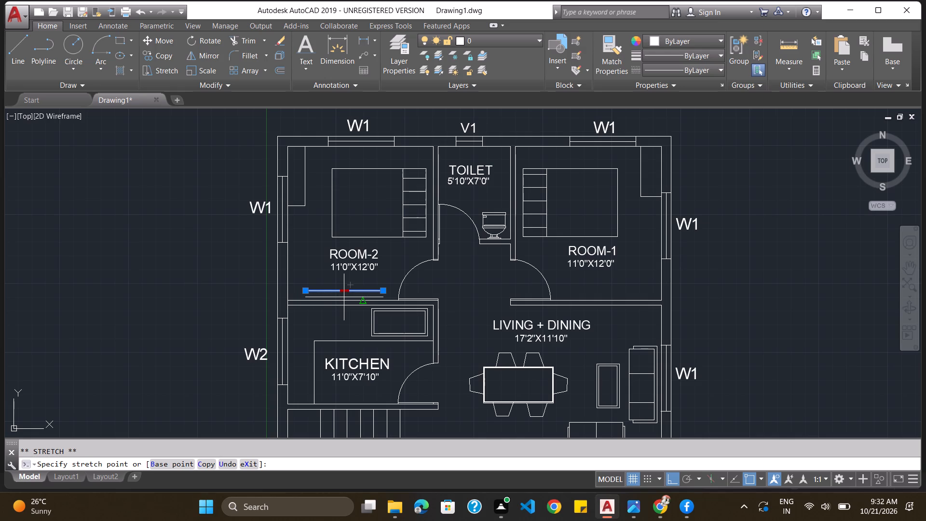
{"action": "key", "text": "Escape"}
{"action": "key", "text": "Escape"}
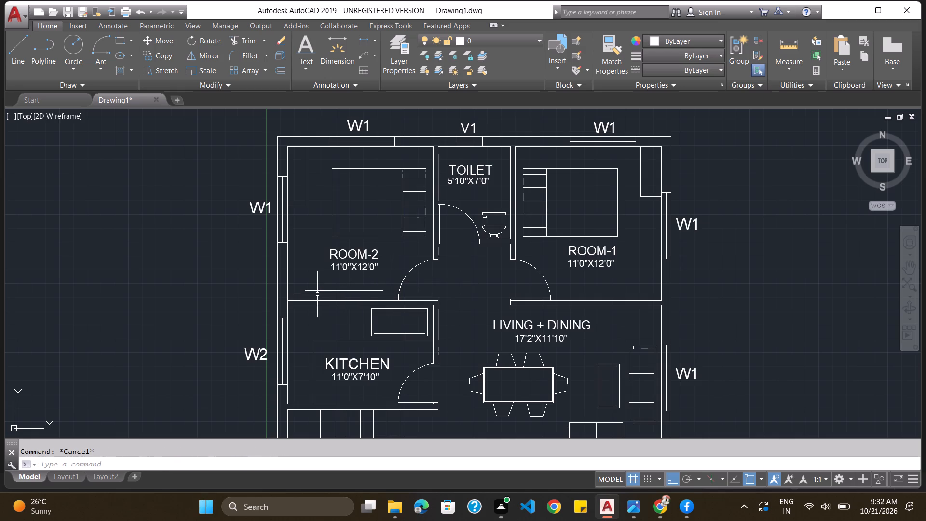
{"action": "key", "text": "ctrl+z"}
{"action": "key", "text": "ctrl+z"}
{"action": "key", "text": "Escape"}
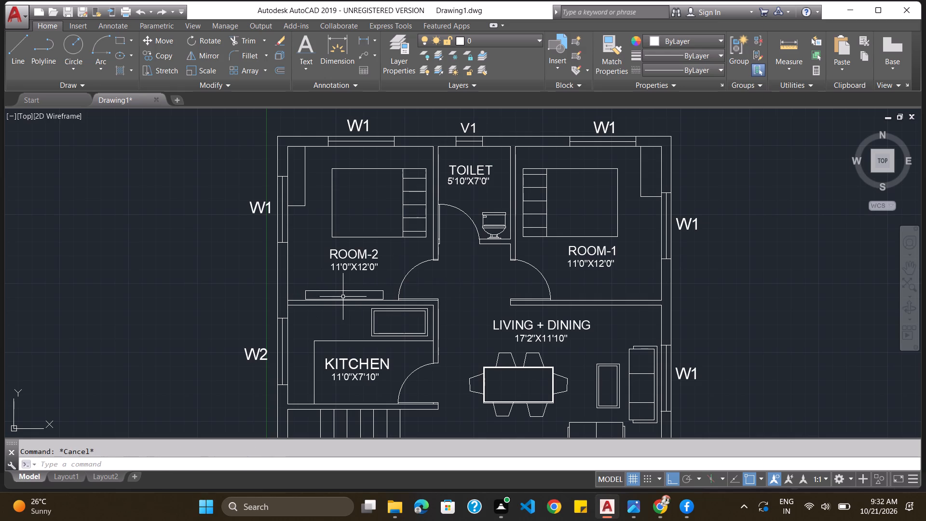
Erase the thin rectangle on Room-2's lower wall.
{"action": "left_click", "coordinate": [343, 292]}
{"action": "key", "text": "Delete"}
{"action": "key", "text": "Delete"}
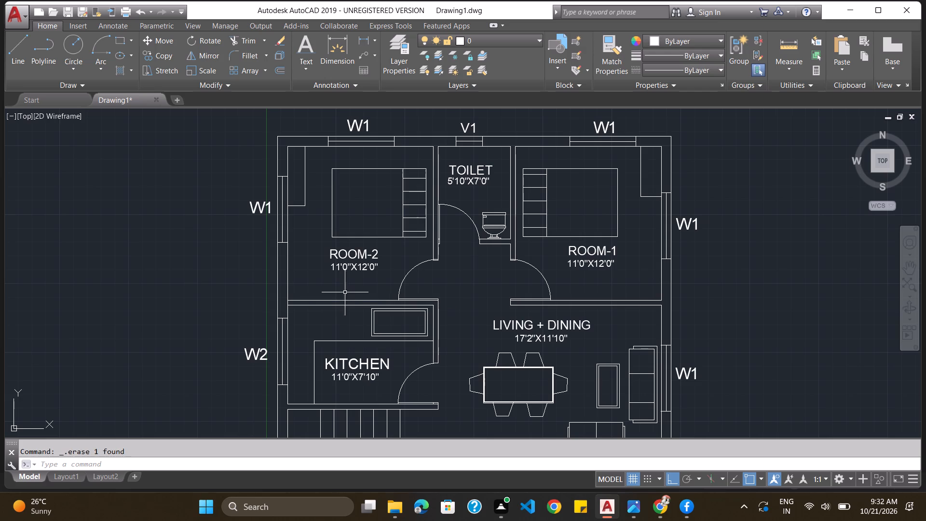
Draw a slightly shorter thin horizontal rectangle in the empty space outside Room-2's side W1 window.
{"action": "left_click", "coordinate": [123, 41]}
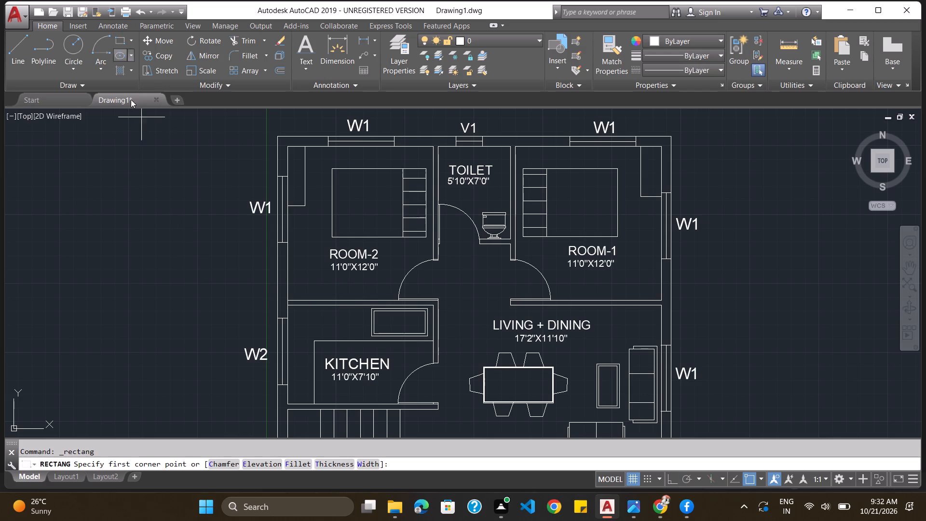
{"action": "left_click", "coordinate": [124, 176]}
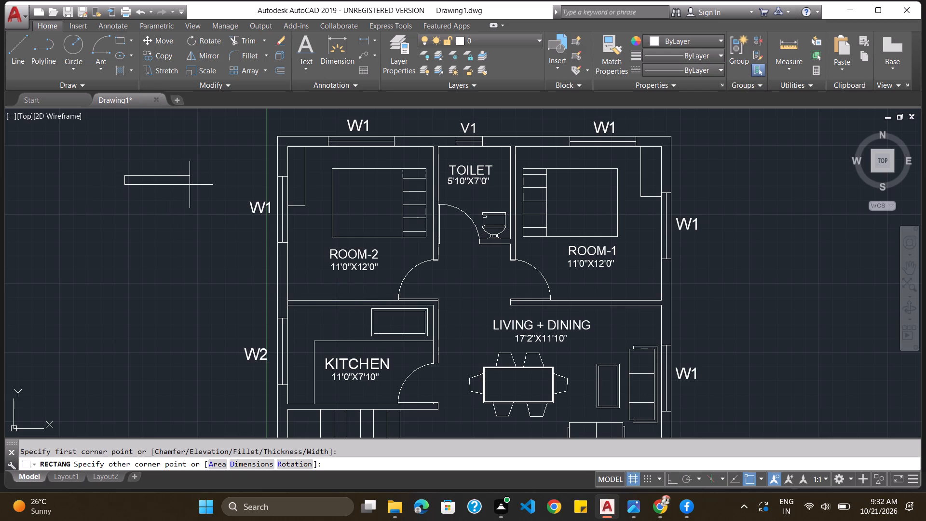
{"action": "left_click", "coordinate": [194, 185]}
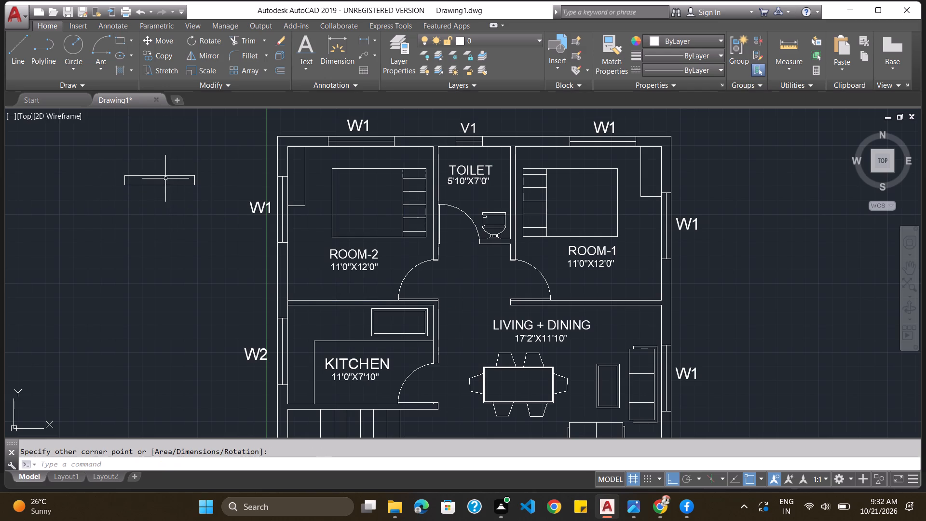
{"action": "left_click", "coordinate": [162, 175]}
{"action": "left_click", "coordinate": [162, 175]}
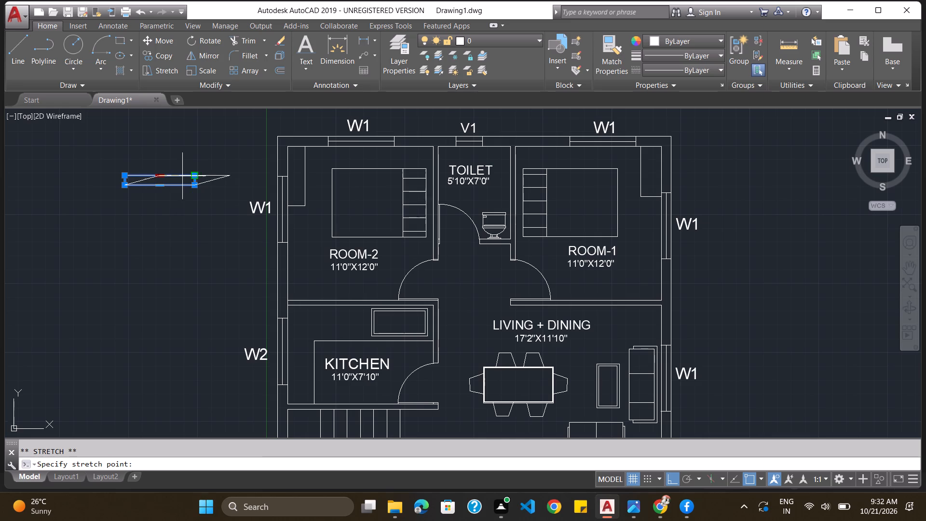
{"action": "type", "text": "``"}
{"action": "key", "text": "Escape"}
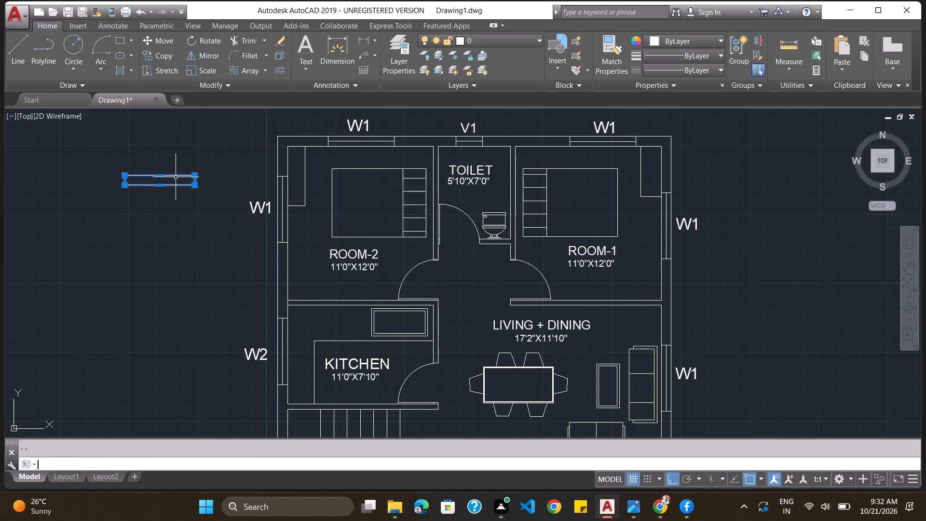
Move the new thin rectangle into Room-2, resting on its lower wall above the kitchen.
{"action": "left_click", "coordinate": [175, 176]}
{"action": "left_click_drag", "start_coordinate": [175, 175], "coordinate": [226, 216]}
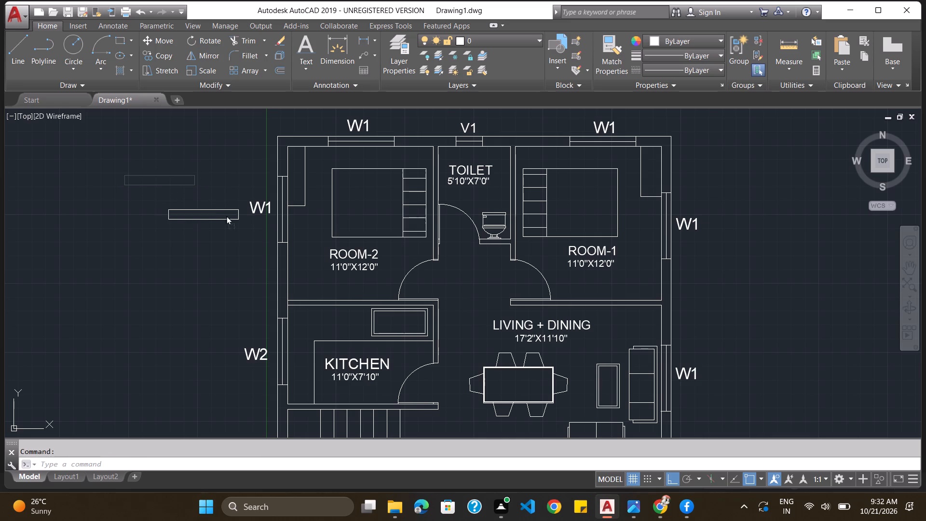
{"action": "left_click_drag", "start_coordinate": [226, 216], "coordinate": [362, 288]}
{"action": "left_click_drag", "start_coordinate": [362, 288], "coordinate": [363, 288]}
{"action": "left_click_drag", "start_coordinate": [363, 288], "coordinate": [363, 288]}
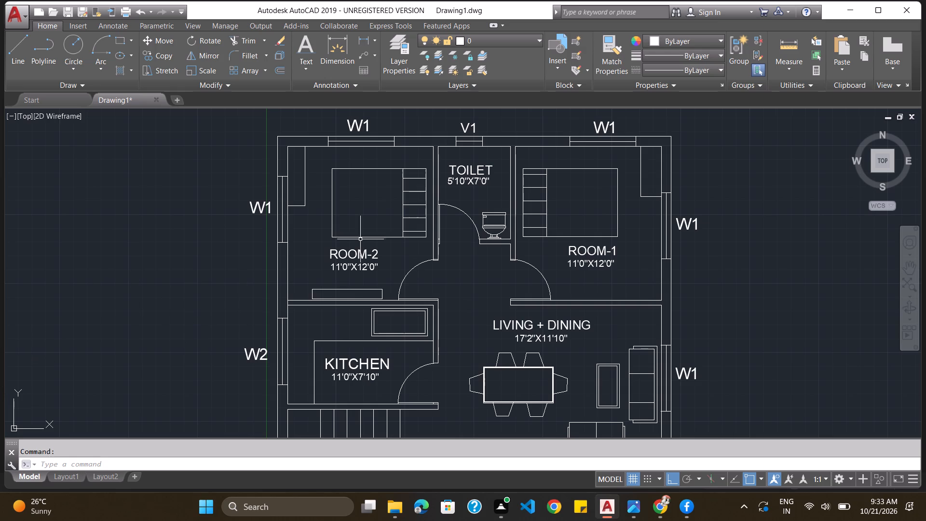
Copy Room-2's thin rectangle and paste it in the living and dining area, against the wall shared with Room-1.
{"action": "left_click", "coordinate": [342, 290]}
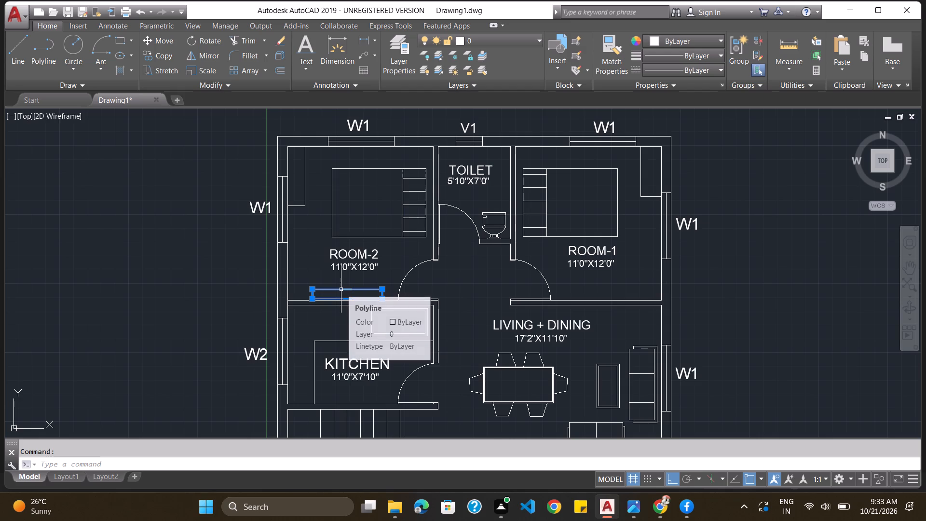
{"action": "key", "text": "ctrl+c"}
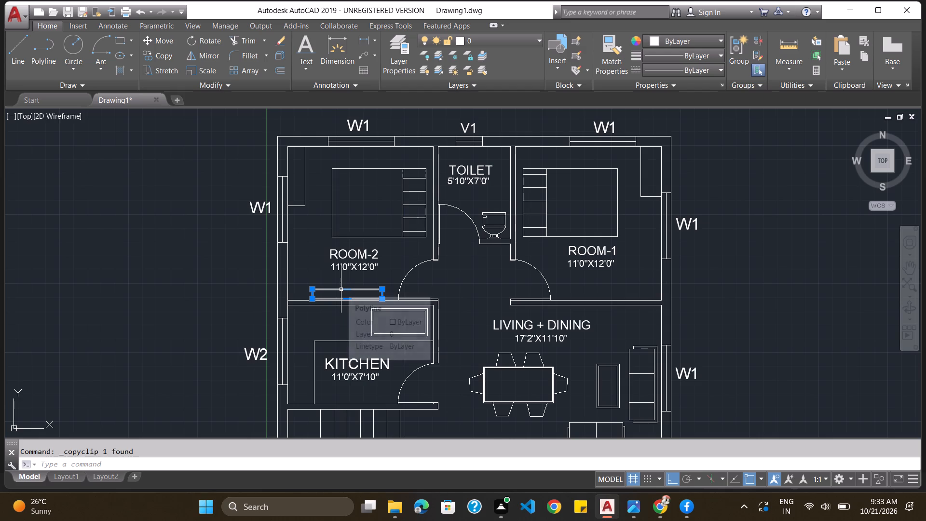
{"action": "key", "text": "ctrl+v"}
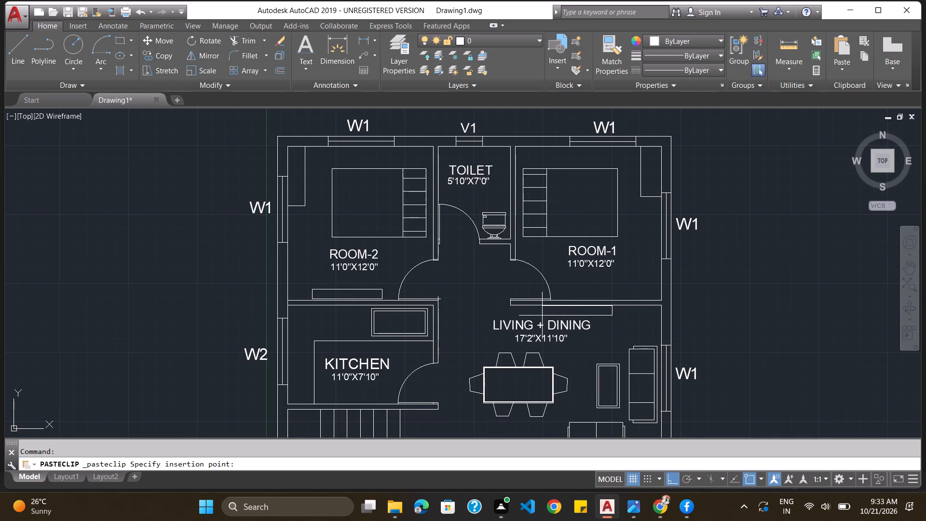
{"action": "left_click", "coordinate": [542, 315]}
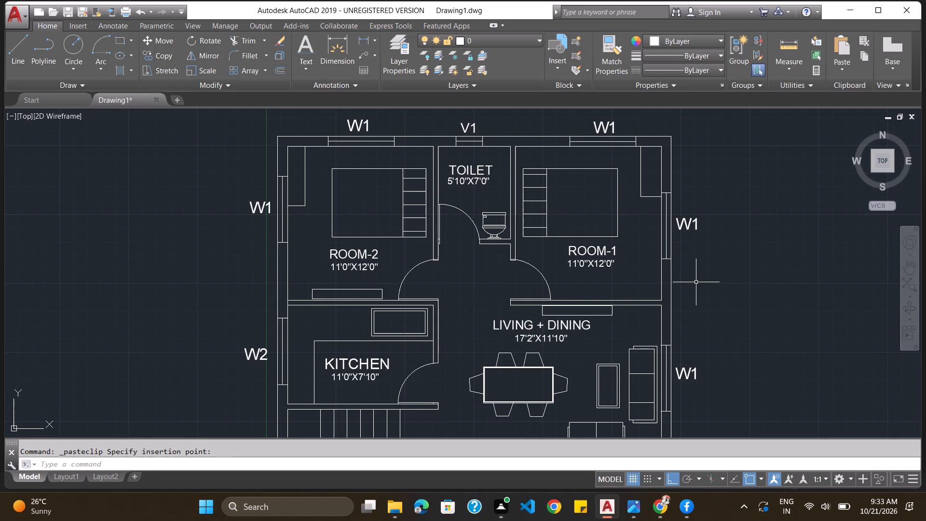
Paste another copy of the thin rectangle outside the house, beside Room-1's side W1 window.
{"action": "scroll", "coordinate": [614, 306], "scroll_direction": "down", "scroll_amount": 2}
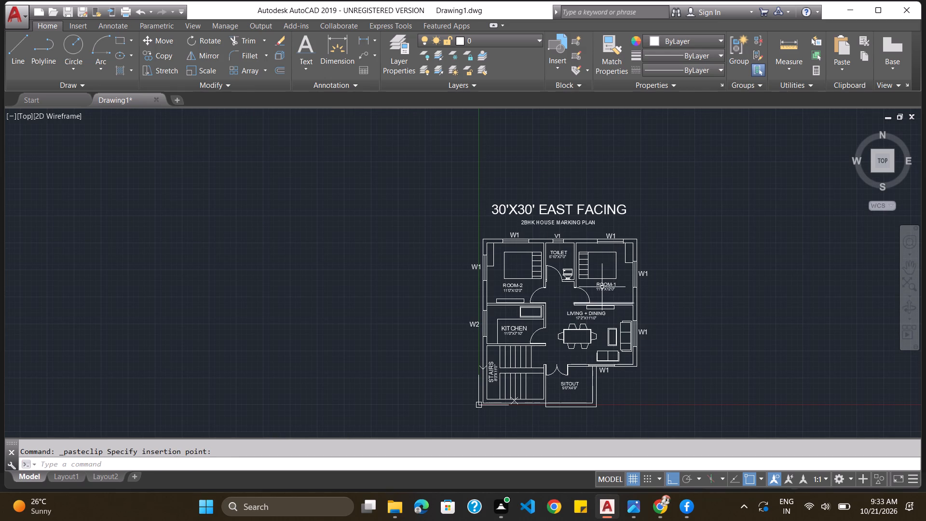
{"action": "scroll", "coordinate": [648, 287], "scroll_direction": "up", "scroll_amount": 2}
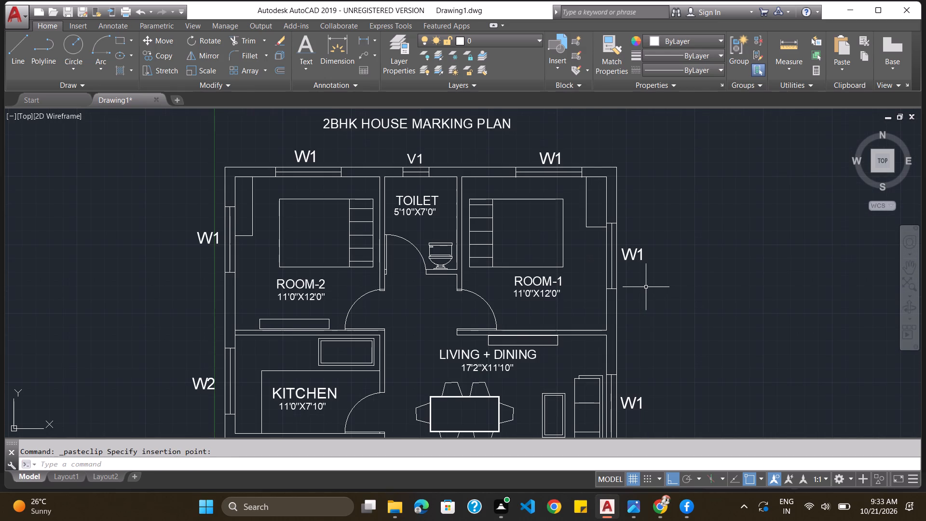
{"action": "key", "text": "ctrl+v"}
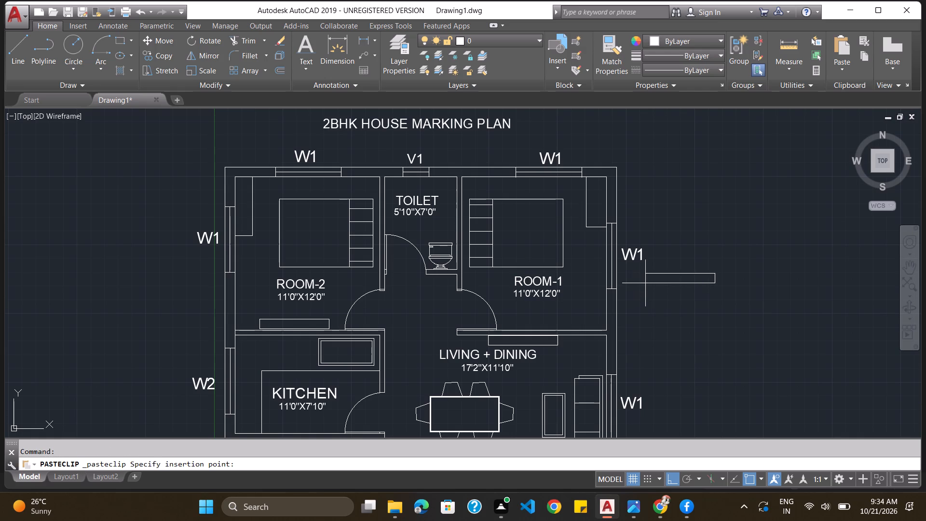
{"action": "left_click", "coordinate": [645, 283]}
Rotate the copy outside Room-1 by 90 degrees clockwise about its upper corner nearest the house, so it stands vertical.
{"action": "left_click", "coordinate": [659, 274]}
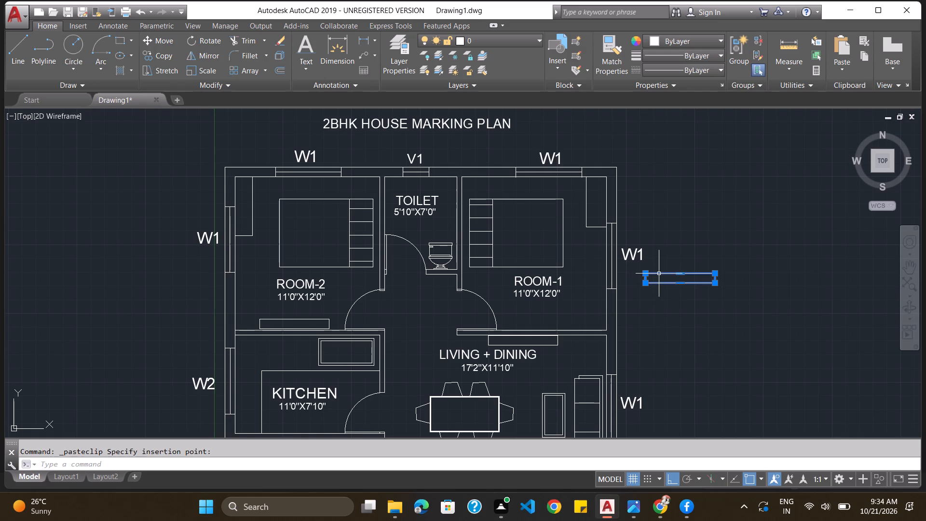
{"action": "type", "text": "RO"}
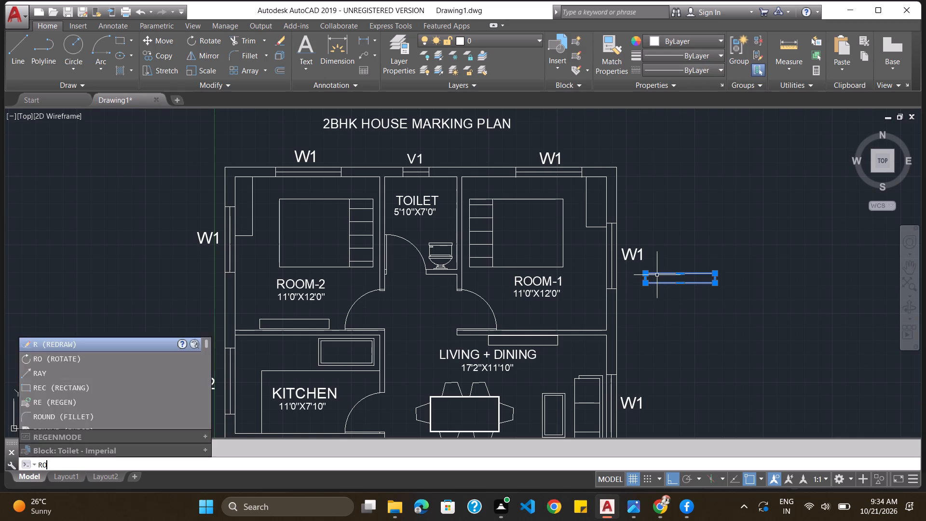
{"action": "key", "text": "Return"}
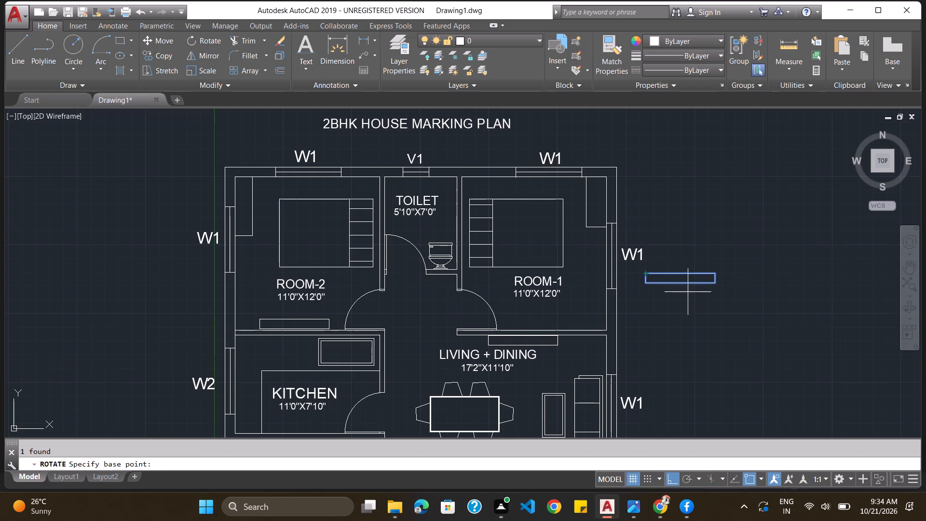
{"action": "left_click", "coordinate": [643, 272]}
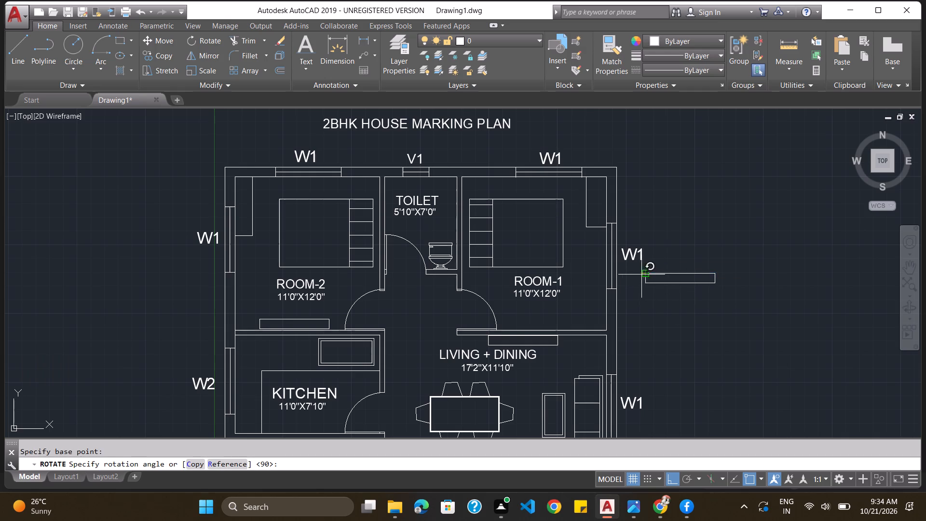
{"action": "left_click", "coordinate": [643, 289]}
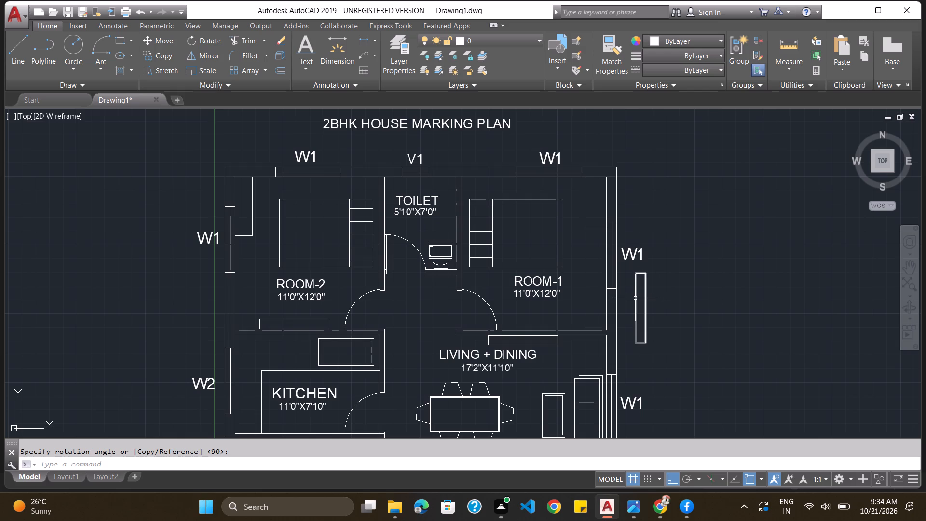
Move the vertical rectangle into Room-1, against the inner face of the outer side wall beside the W1 window.
{"action": "left_click", "coordinate": [635, 299]}
{"action": "left_click_drag", "start_coordinate": [635, 299], "coordinate": [603, 280]}
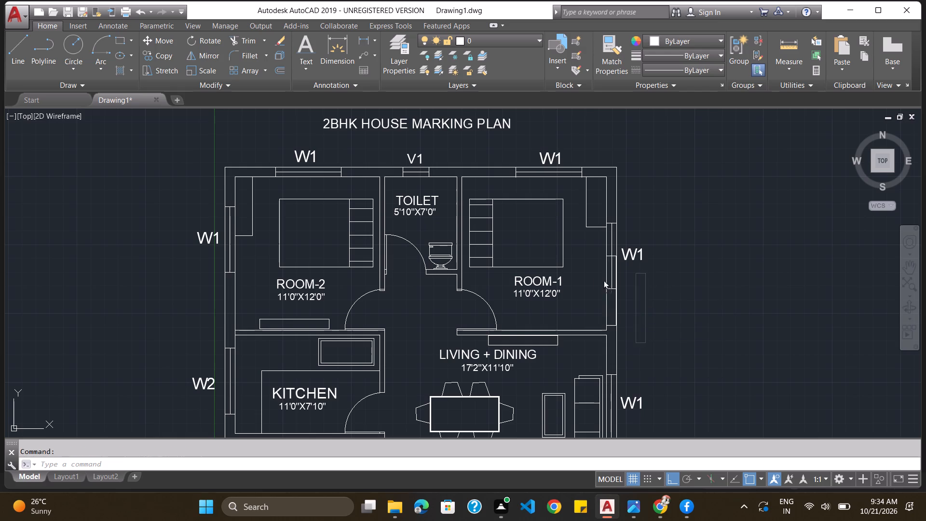
{"action": "left_click_drag", "start_coordinate": [603, 280], "coordinate": [597, 275]}
{"action": "left_click_drag", "start_coordinate": [597, 269], "coordinate": [595, 263]}
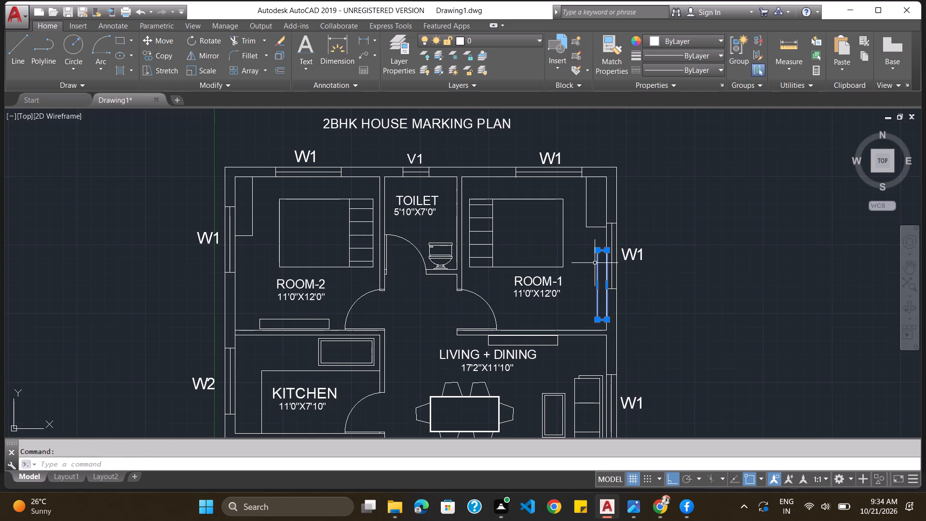
{"action": "left_click_drag", "start_coordinate": [595, 263], "coordinate": [595, 262]}
{"action": "left_click_drag", "start_coordinate": [596, 263], "coordinate": [593, 256]}
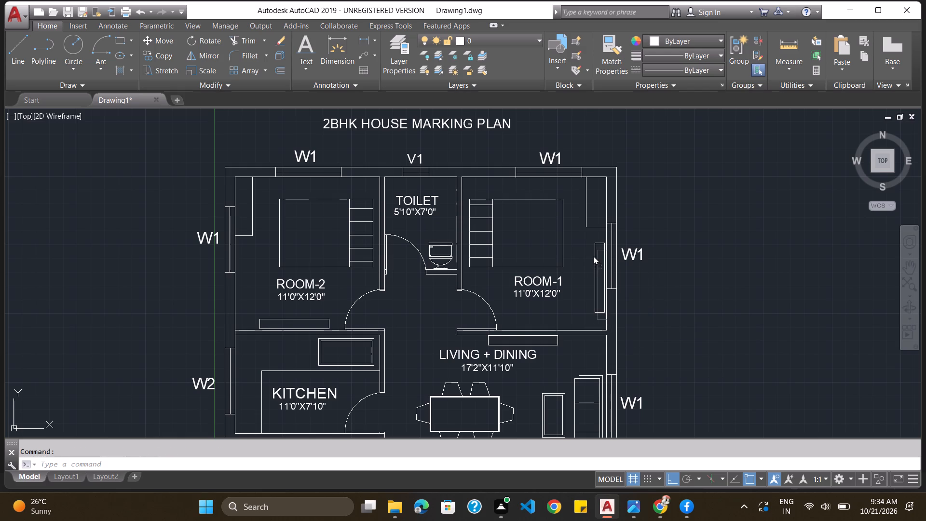
{"action": "left_click_drag", "start_coordinate": [593, 256], "coordinate": [593, 251]}
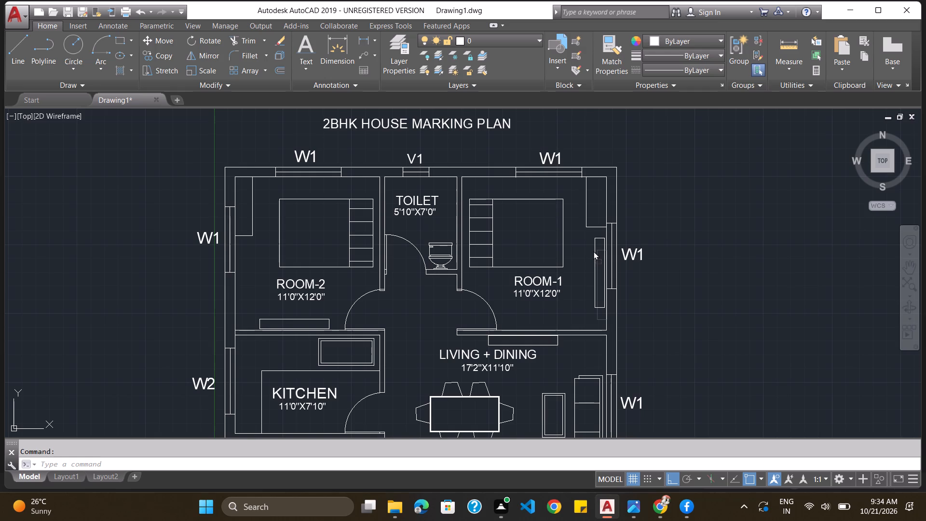
{"action": "left_click_drag", "start_coordinate": [593, 251], "coordinate": [595, 251]}
{"action": "left_click", "coordinate": [595, 251]}
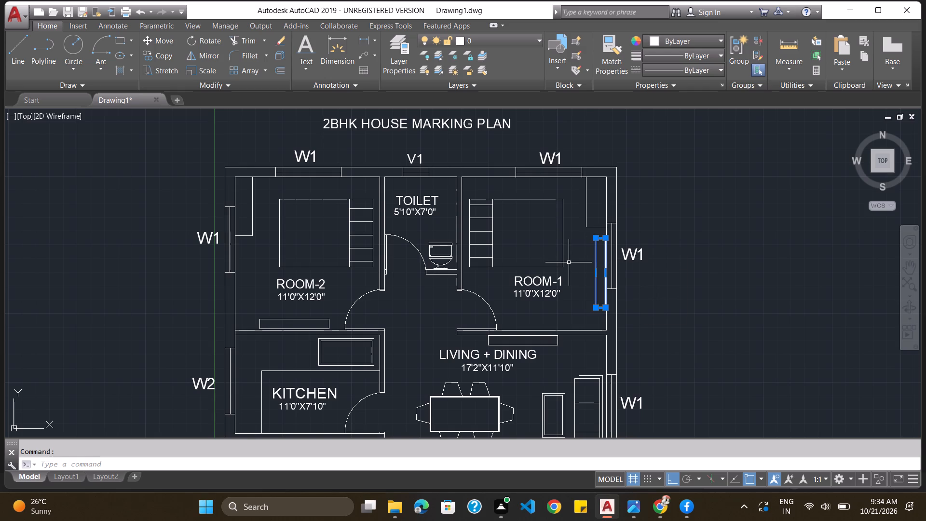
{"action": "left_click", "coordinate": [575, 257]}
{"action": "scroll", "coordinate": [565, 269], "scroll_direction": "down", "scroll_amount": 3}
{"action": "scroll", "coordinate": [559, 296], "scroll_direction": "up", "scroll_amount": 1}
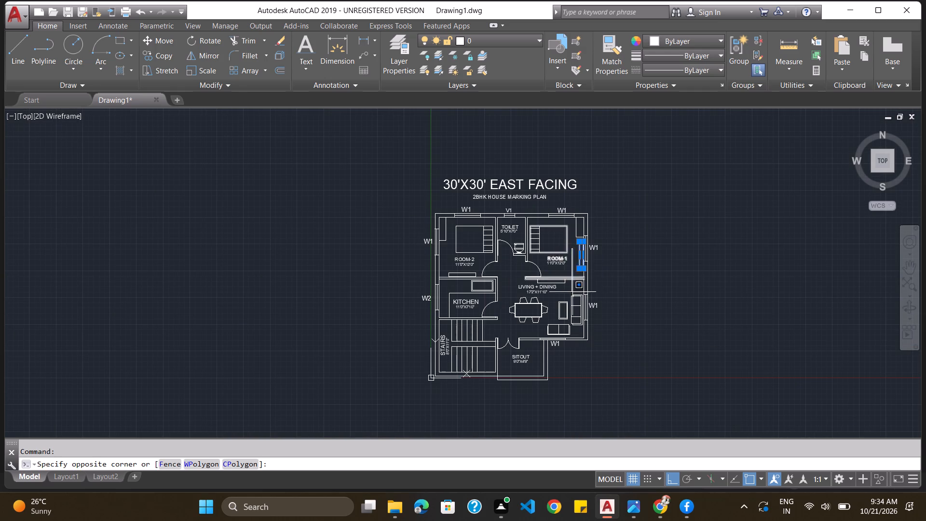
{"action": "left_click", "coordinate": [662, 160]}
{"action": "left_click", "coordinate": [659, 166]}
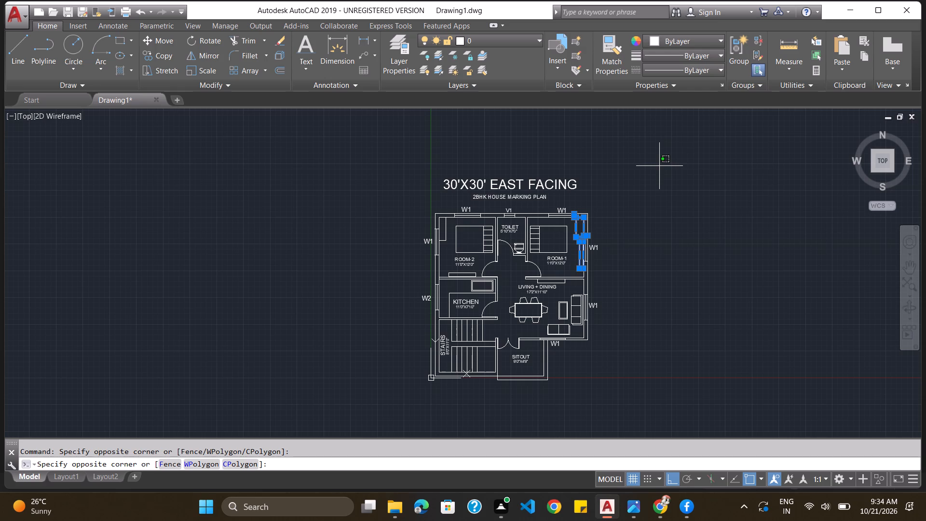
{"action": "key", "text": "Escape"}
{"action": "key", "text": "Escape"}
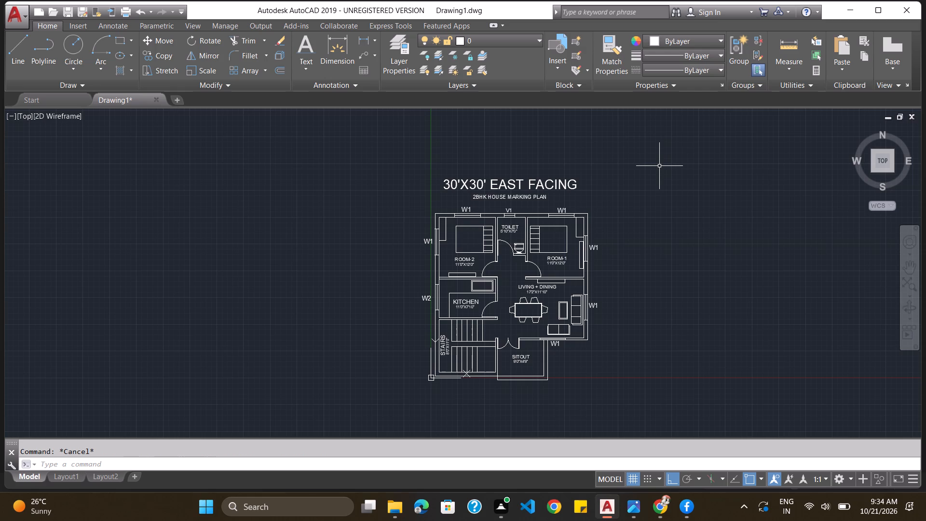
Examine the furniture and wall fixtures across the bedrooms, kitchen and living and dining area, and the overall house plan.
{"action": "scroll", "coordinate": [646, 238], "scroll_direction": "up", "scroll_amount": 1}
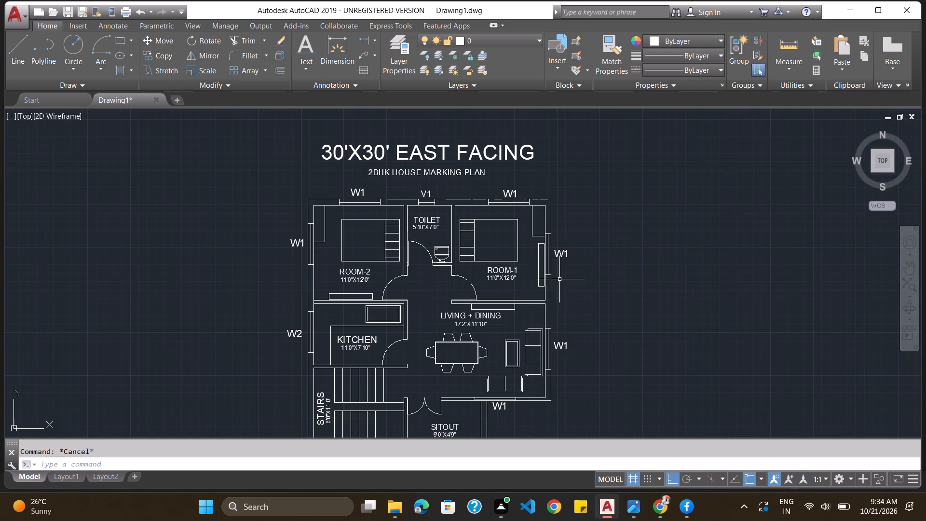
{"action": "scroll", "coordinate": [478, 331], "scroll_direction": "down", "scroll_amount": 2}
{"action": "scroll", "coordinate": [476, 340], "scroll_direction": "up", "scroll_amount": 3}
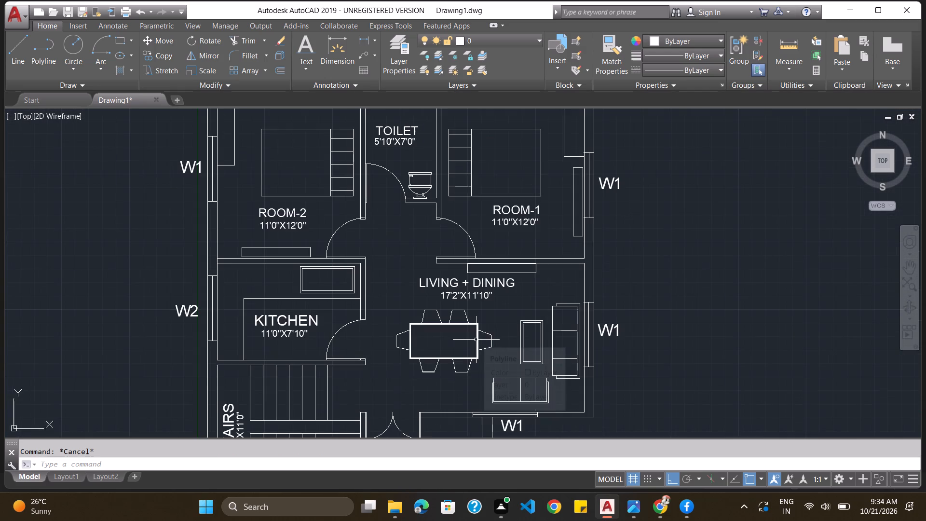
{"action": "scroll", "coordinate": [476, 340], "scroll_direction": "down", "scroll_amount": 1}
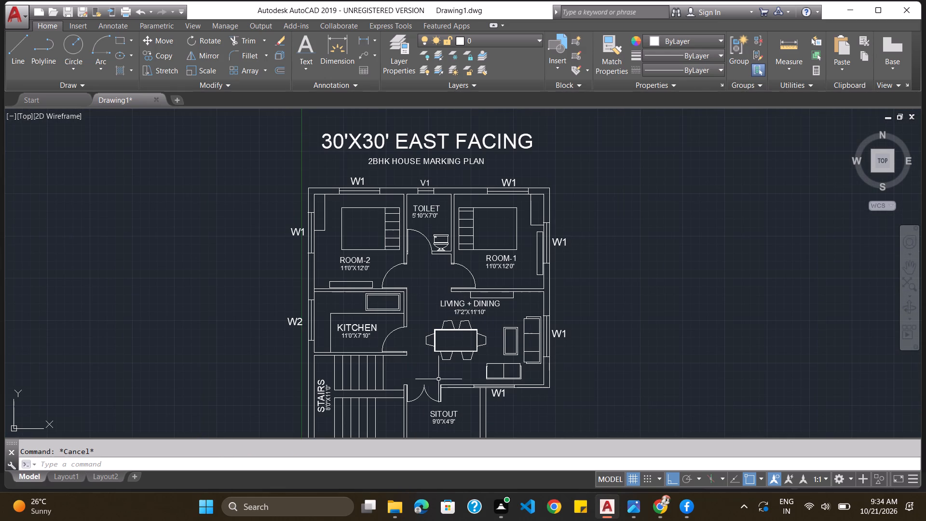
{"action": "scroll", "coordinate": [462, 341], "scroll_direction": "down", "scroll_amount": 1}
{"action": "scroll", "coordinate": [455, 358], "scroll_direction": "up", "scroll_amount": 4}
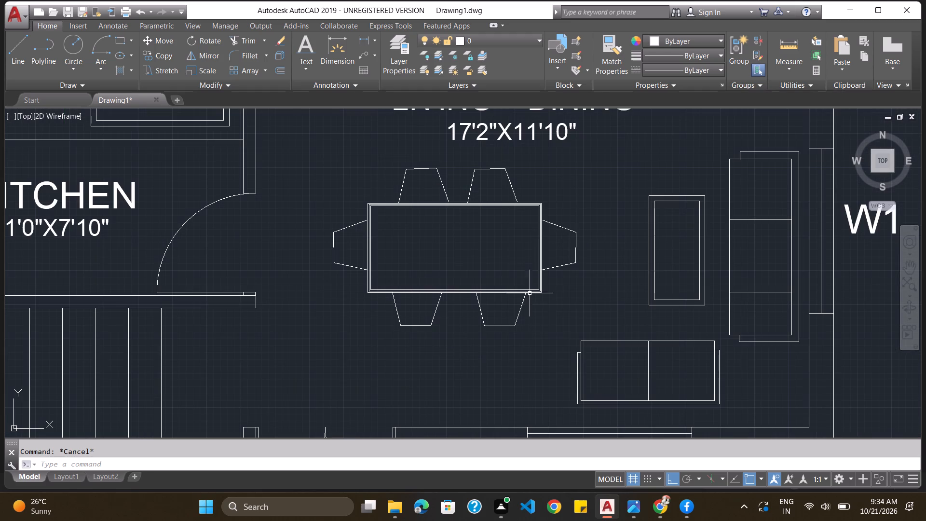
{"action": "scroll", "coordinate": [515, 291], "scroll_direction": "down", "scroll_amount": 3}
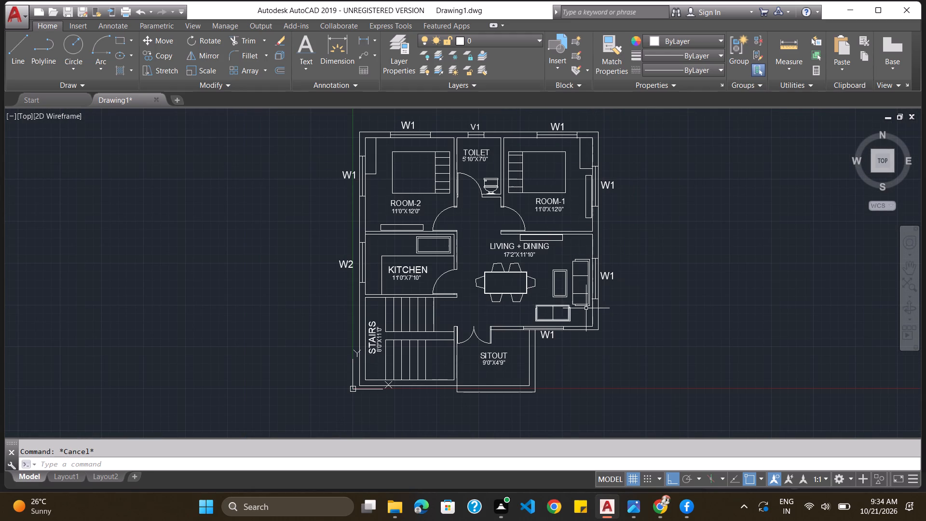
{"action": "scroll", "coordinate": [414, 189], "scroll_direction": "up", "scroll_amount": 3}
{"action": "scroll", "coordinate": [415, 169], "scroll_direction": "down", "scroll_amount": 1}
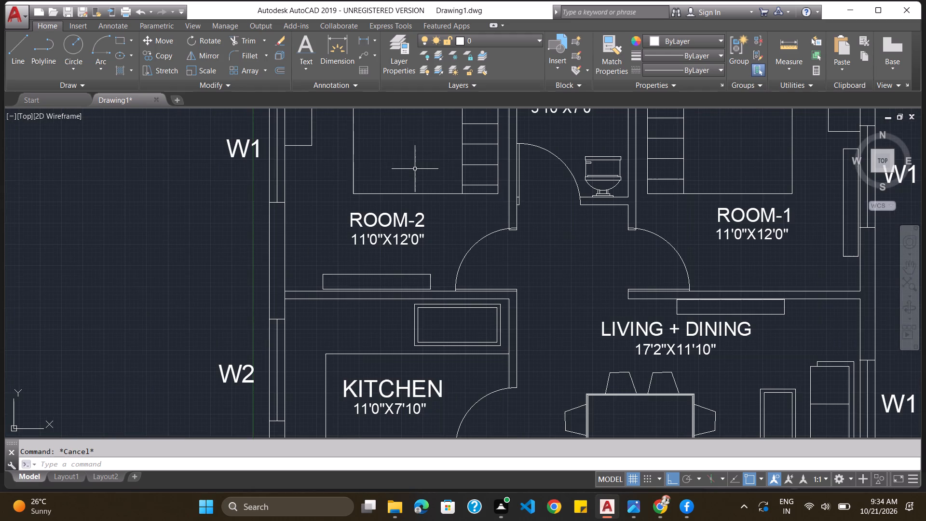
{"action": "scroll", "coordinate": [412, 154], "scroll_direction": "down", "scroll_amount": 1}
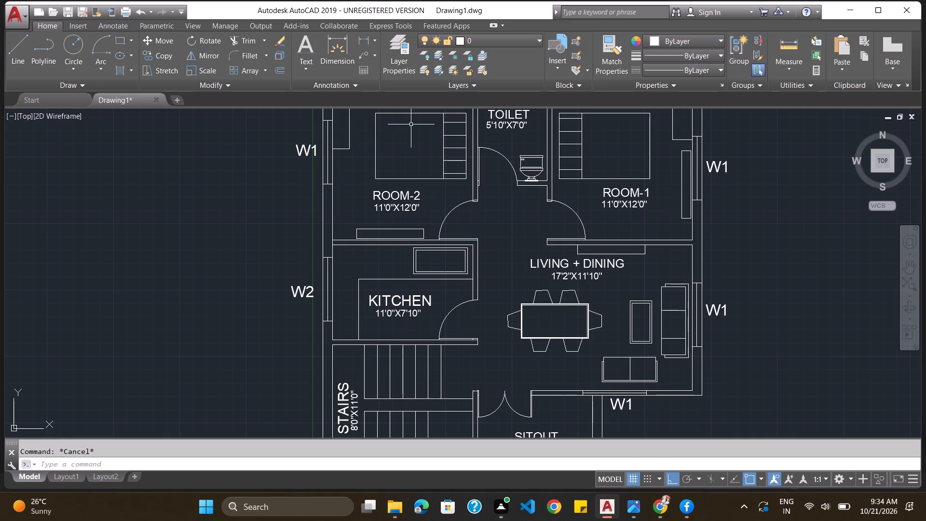
{"action": "scroll", "coordinate": [446, 167], "scroll_direction": "up", "scroll_amount": 1}
{"action": "scroll", "coordinate": [446, 168], "scroll_direction": "down", "scroll_amount": 2}
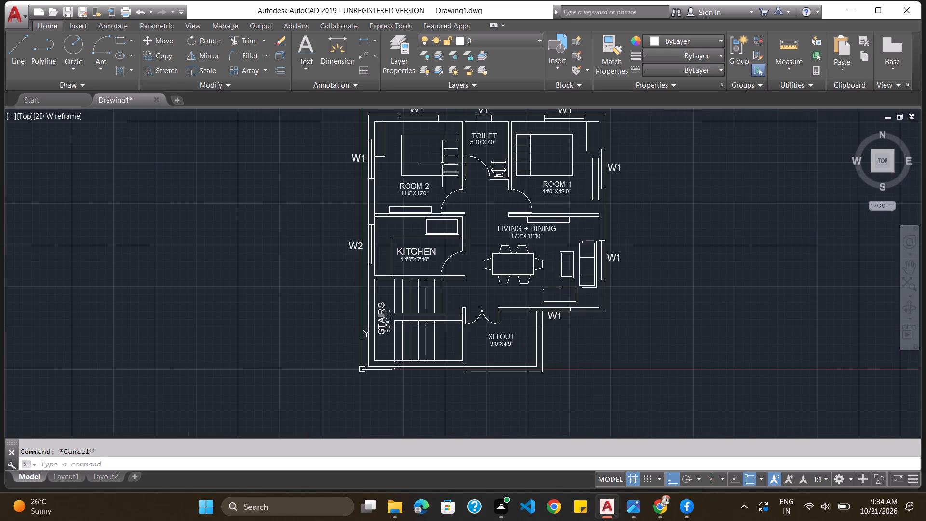
{"action": "scroll", "coordinate": [419, 132], "scroll_direction": "up", "scroll_amount": 1}
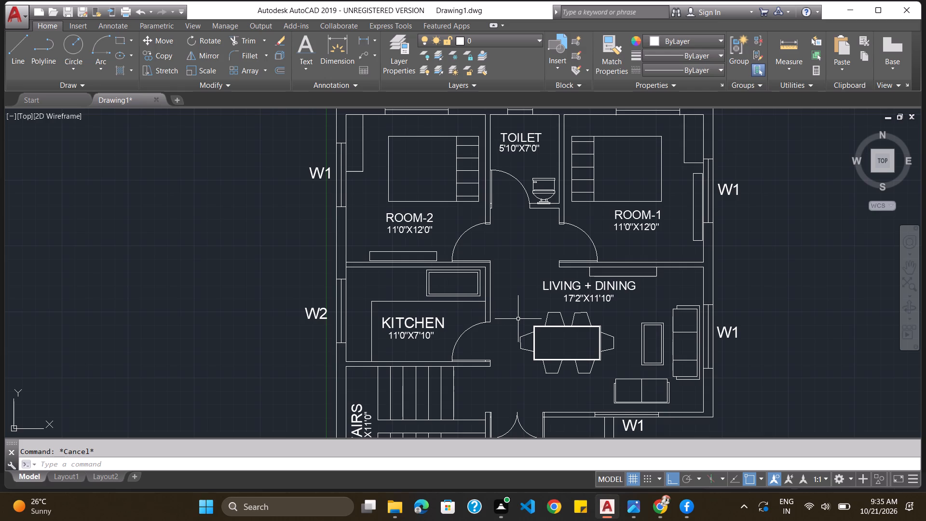
{"action": "scroll", "coordinate": [518, 319], "scroll_direction": "down", "scroll_amount": 2}
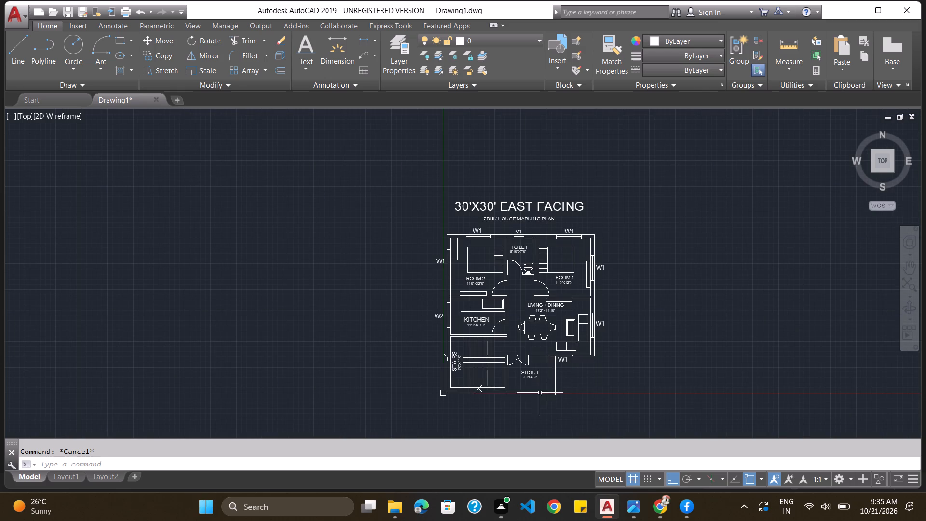
{"action": "scroll", "coordinate": [530, 411], "scroll_direction": "up", "scroll_amount": 1}
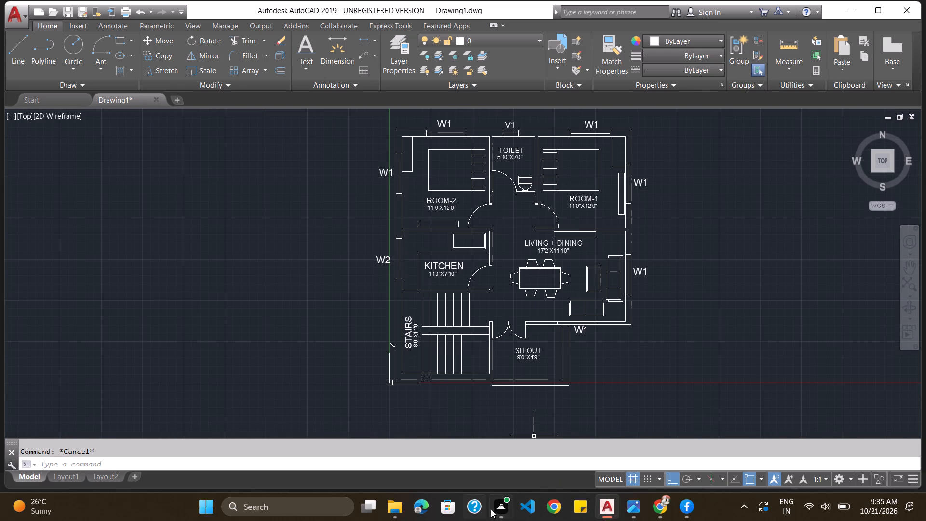
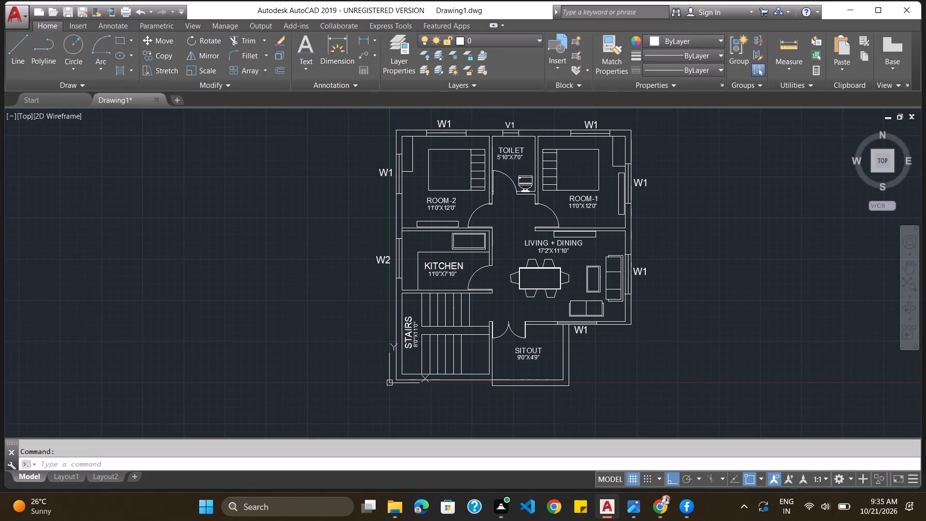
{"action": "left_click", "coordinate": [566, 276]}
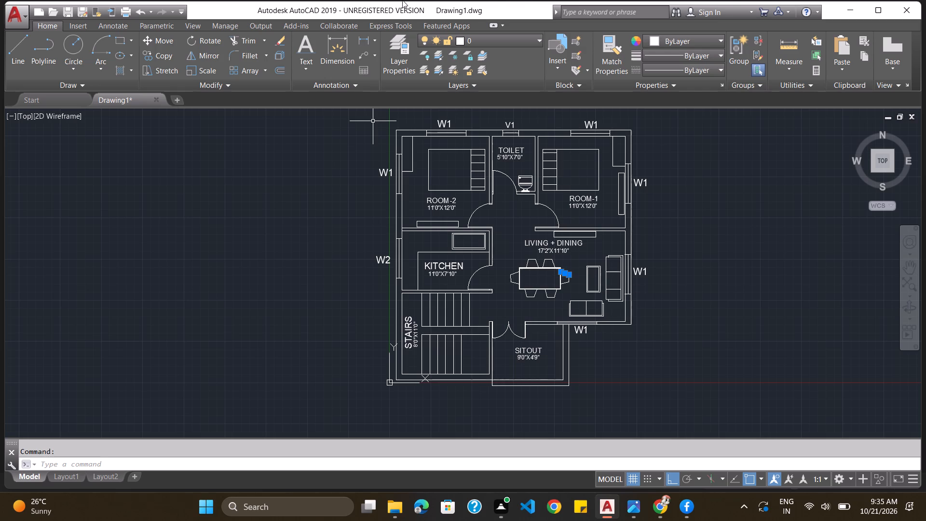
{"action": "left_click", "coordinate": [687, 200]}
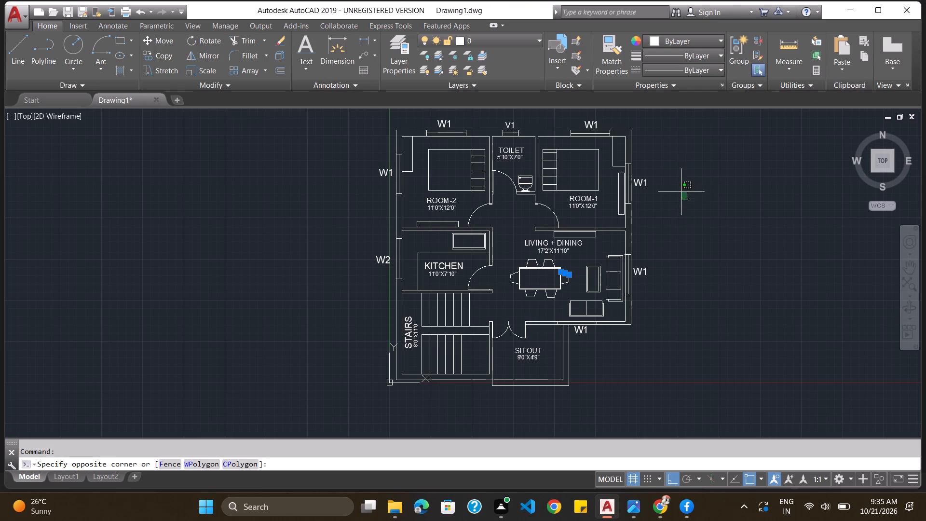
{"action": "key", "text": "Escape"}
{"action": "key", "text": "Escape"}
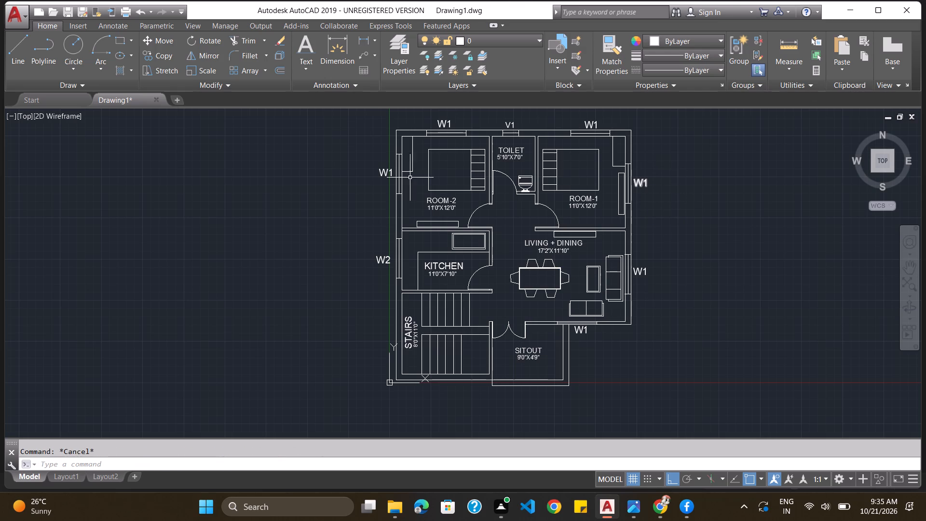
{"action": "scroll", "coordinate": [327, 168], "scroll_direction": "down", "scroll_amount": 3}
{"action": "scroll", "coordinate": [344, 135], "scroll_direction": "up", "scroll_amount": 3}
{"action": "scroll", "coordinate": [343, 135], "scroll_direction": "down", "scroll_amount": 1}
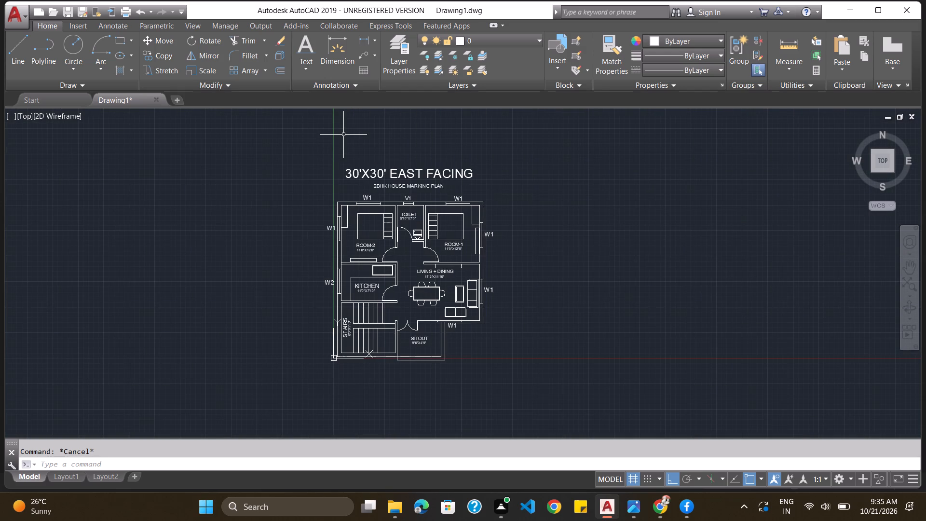
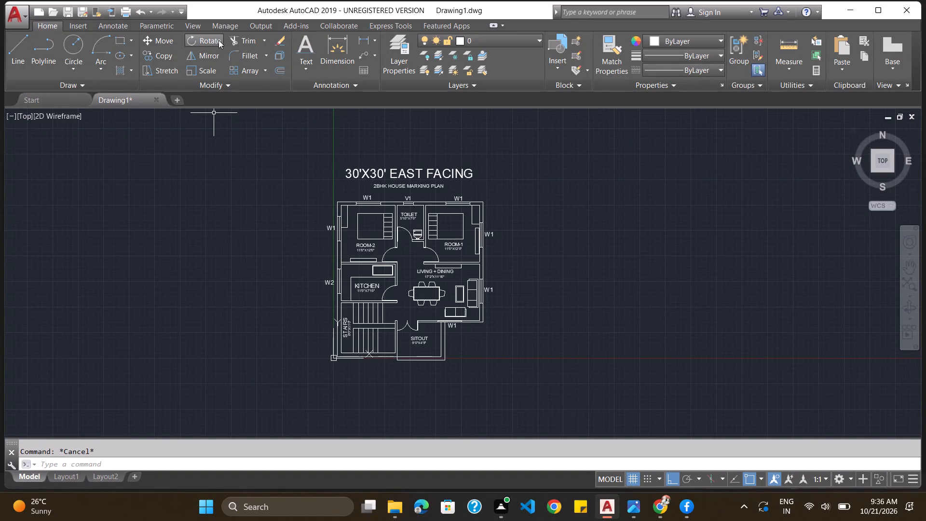
Hatch the corner wardrobes in ROOM-2 and ROOM-1 with the AR-CONC pattern in colour 254,204,102.
{"action": "left_click", "coordinate": [118, 69]}
{"action": "scroll", "coordinate": [207, 149], "scroll_direction": "up", "scroll_amount": 2}
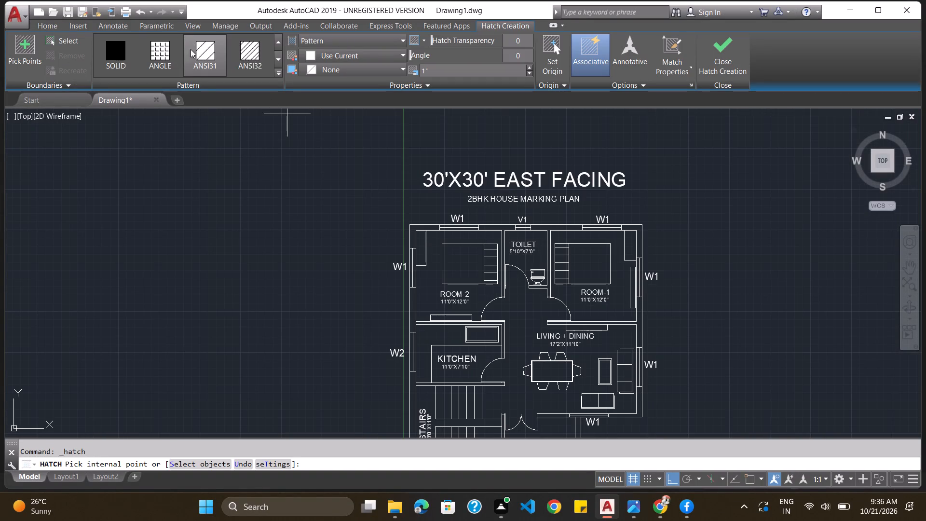
{"action": "left_click", "coordinate": [277, 62]}
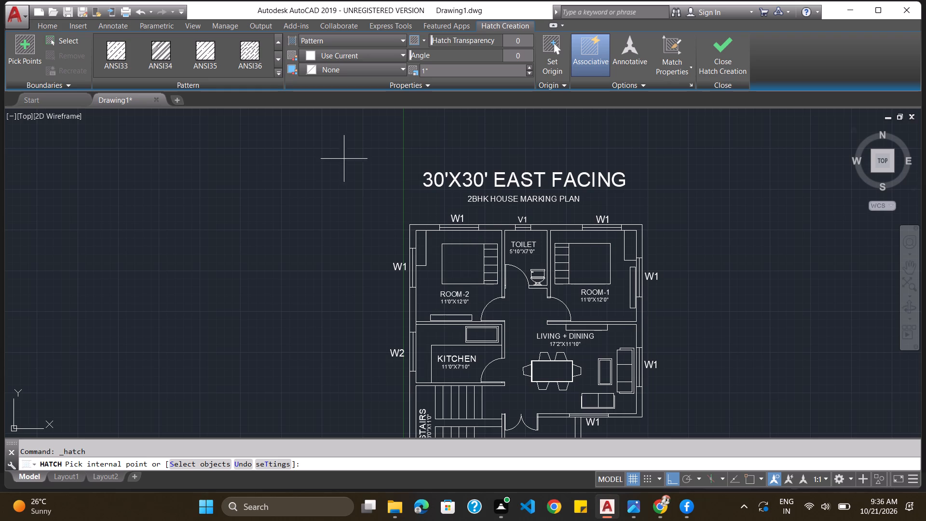
{"action": "left_click", "coordinate": [278, 58]}
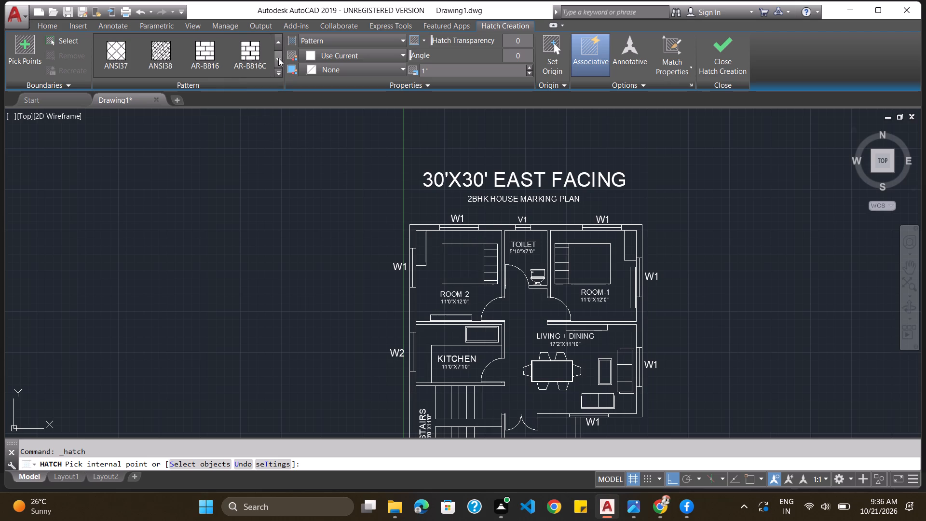
{"action": "left_click", "coordinate": [278, 58]}
{"action": "left_click", "coordinate": [369, 58]}
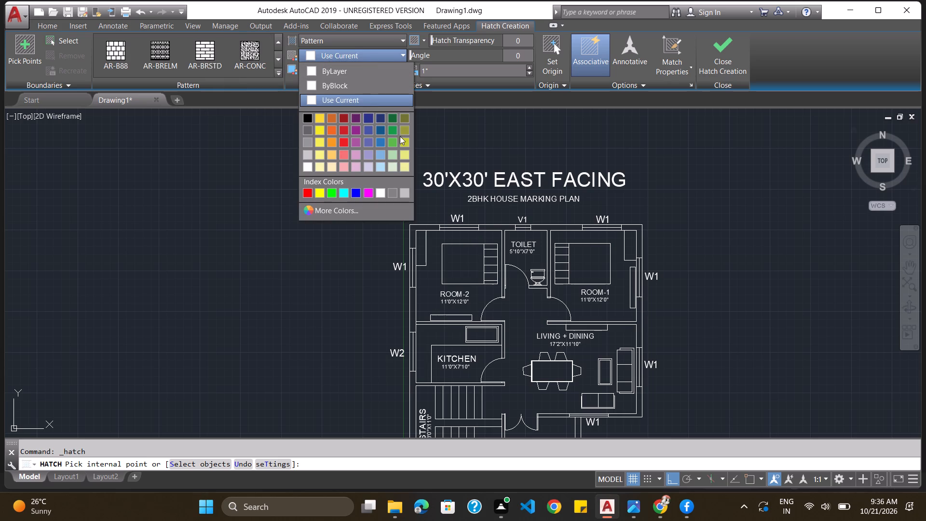
{"action": "left_click", "coordinate": [330, 153]}
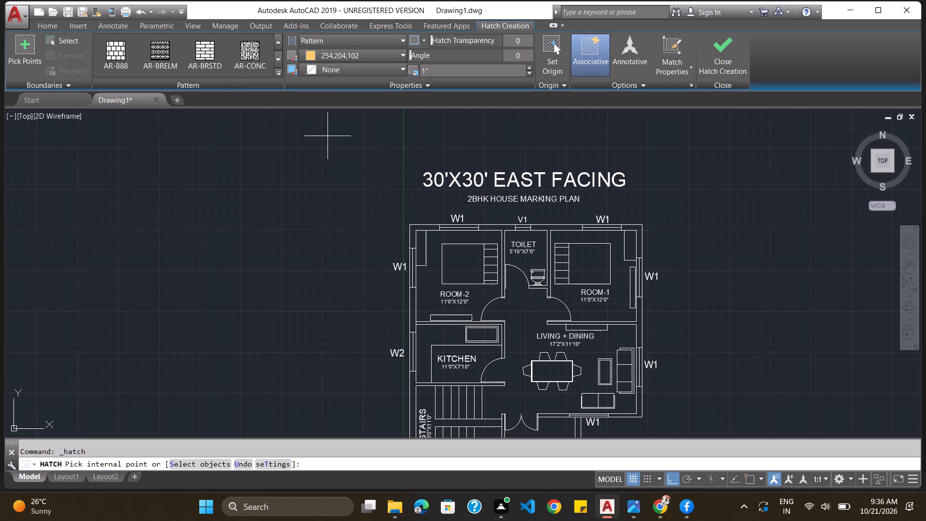
{"action": "left_click", "coordinate": [255, 56]}
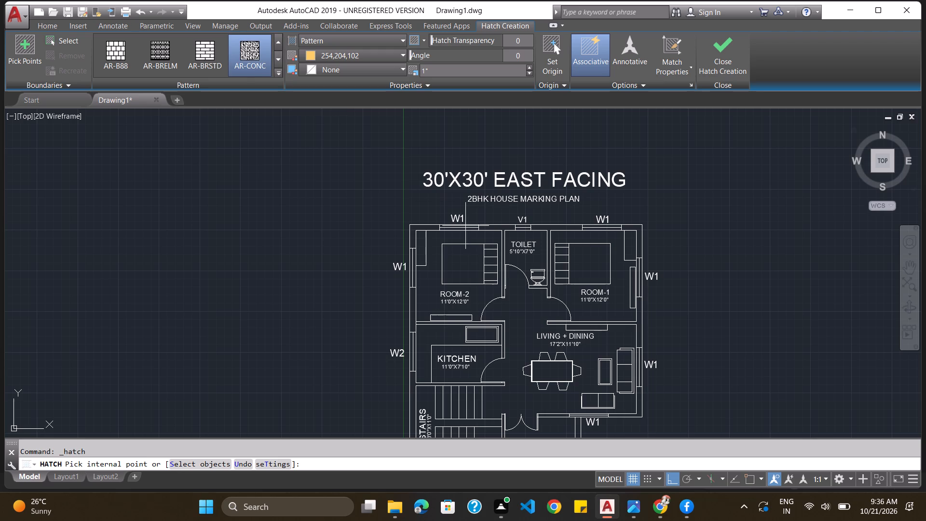
{"action": "left_click", "coordinate": [419, 245]}
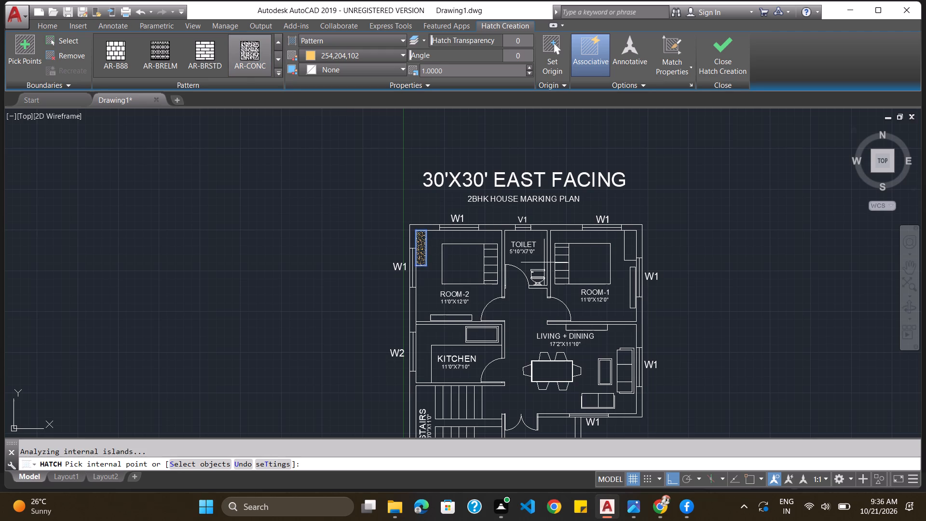
{"action": "left_click", "coordinate": [629, 250]}
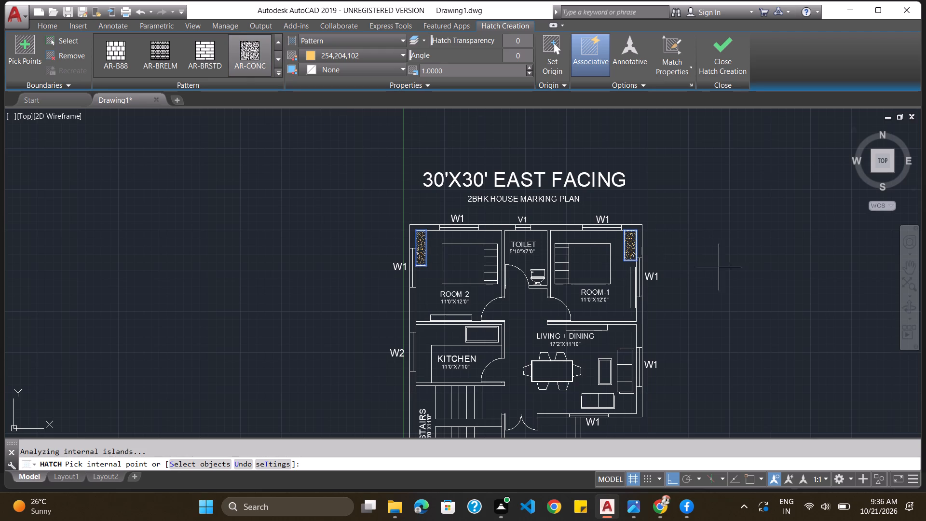
{"action": "scroll", "coordinate": [378, 186], "scroll_direction": "down", "scroll_amount": 2}
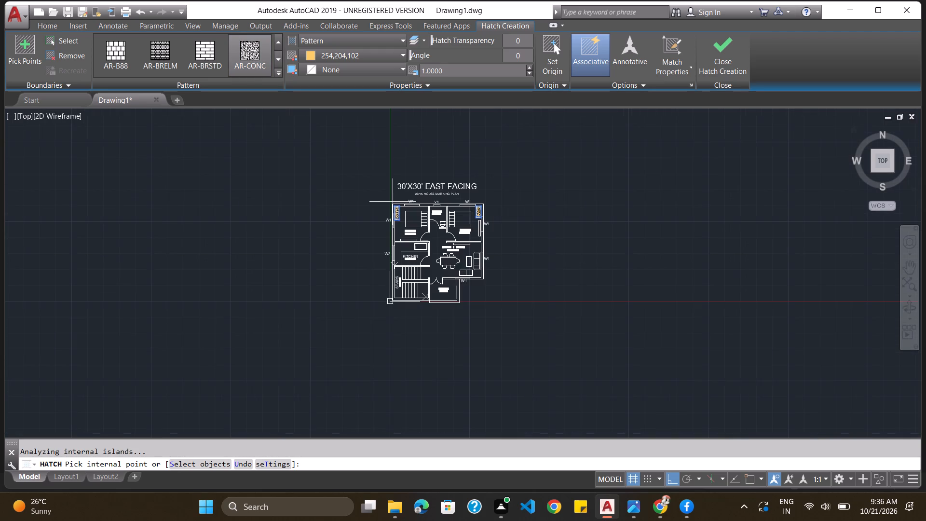
{"action": "key", "text": "Escape"}
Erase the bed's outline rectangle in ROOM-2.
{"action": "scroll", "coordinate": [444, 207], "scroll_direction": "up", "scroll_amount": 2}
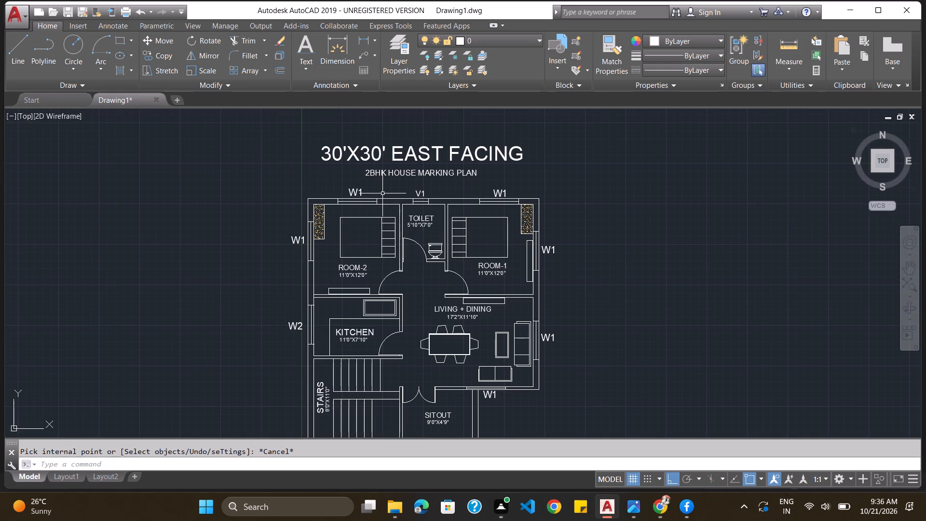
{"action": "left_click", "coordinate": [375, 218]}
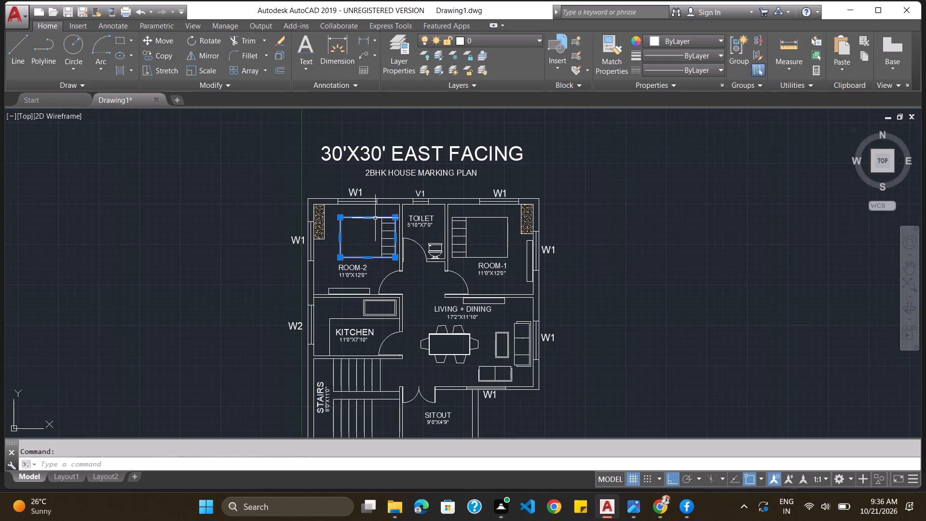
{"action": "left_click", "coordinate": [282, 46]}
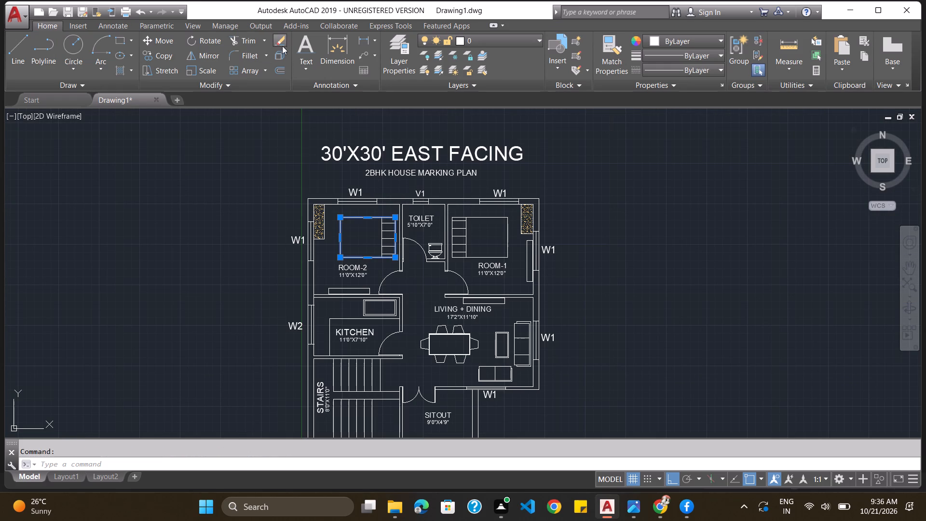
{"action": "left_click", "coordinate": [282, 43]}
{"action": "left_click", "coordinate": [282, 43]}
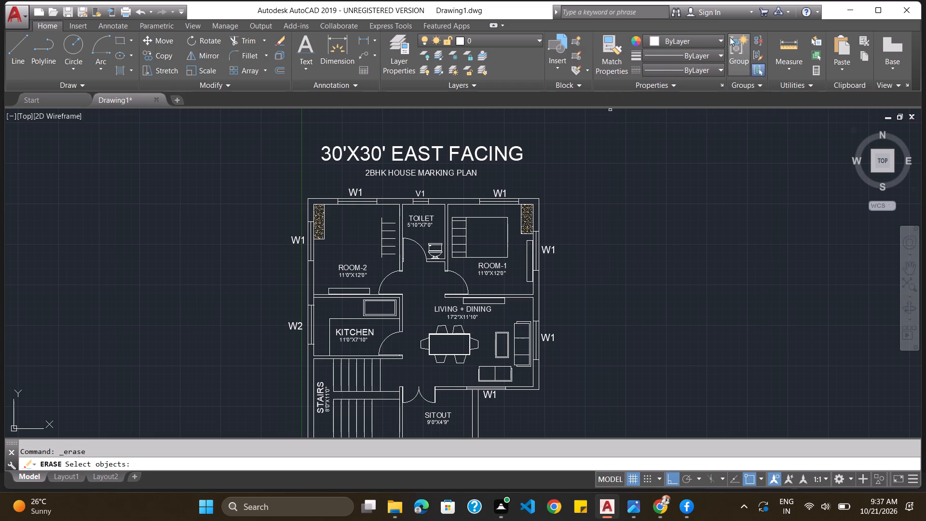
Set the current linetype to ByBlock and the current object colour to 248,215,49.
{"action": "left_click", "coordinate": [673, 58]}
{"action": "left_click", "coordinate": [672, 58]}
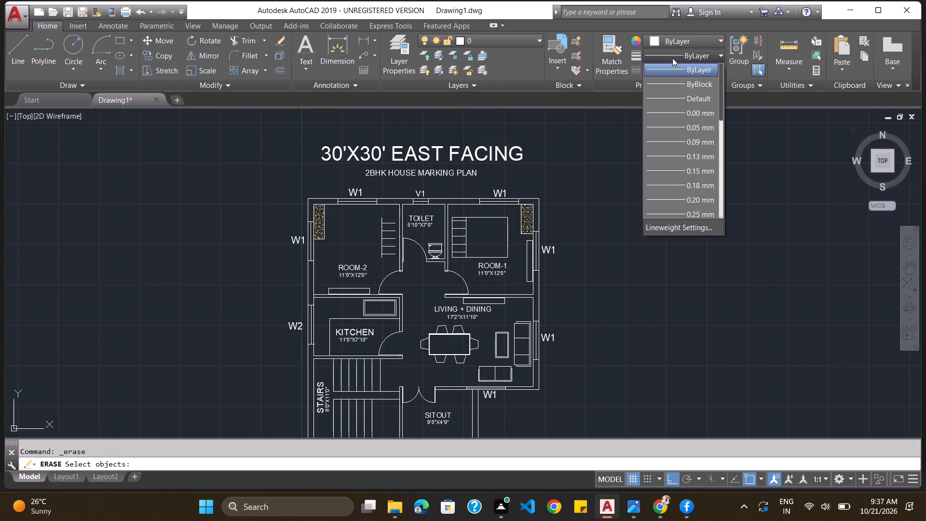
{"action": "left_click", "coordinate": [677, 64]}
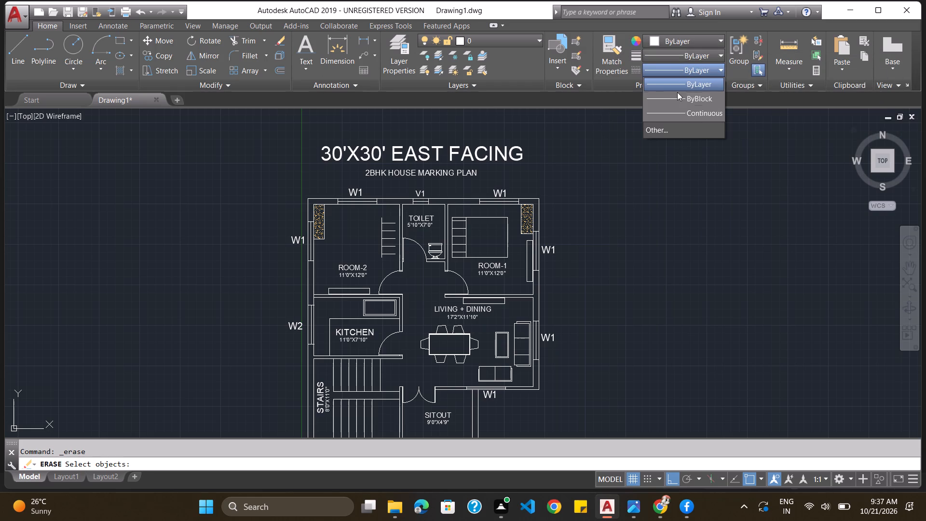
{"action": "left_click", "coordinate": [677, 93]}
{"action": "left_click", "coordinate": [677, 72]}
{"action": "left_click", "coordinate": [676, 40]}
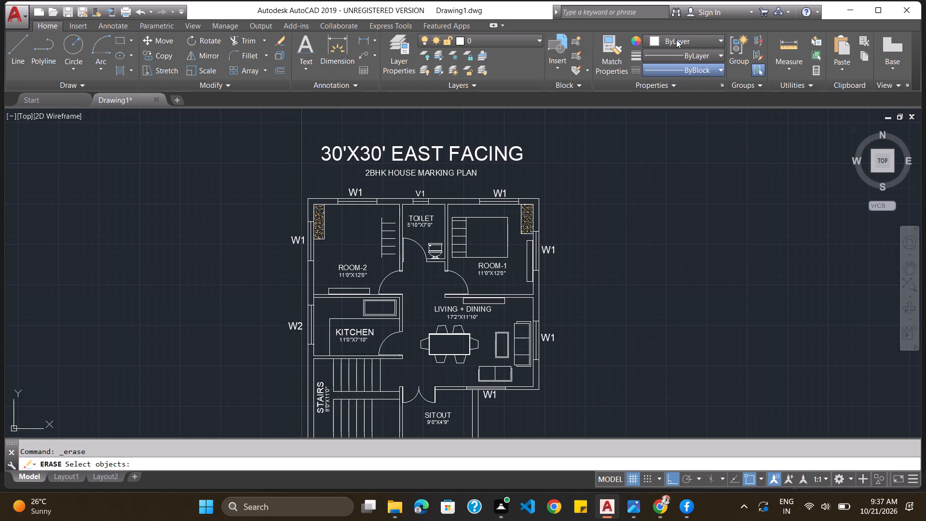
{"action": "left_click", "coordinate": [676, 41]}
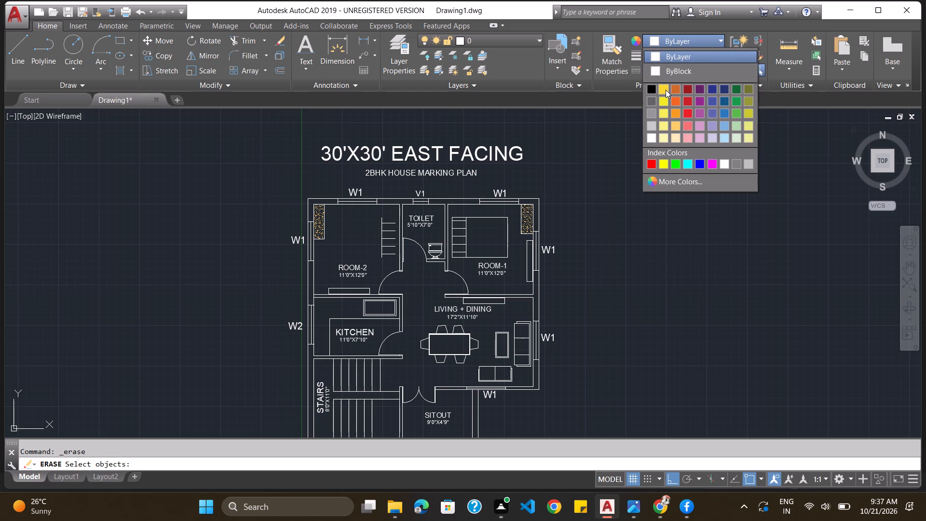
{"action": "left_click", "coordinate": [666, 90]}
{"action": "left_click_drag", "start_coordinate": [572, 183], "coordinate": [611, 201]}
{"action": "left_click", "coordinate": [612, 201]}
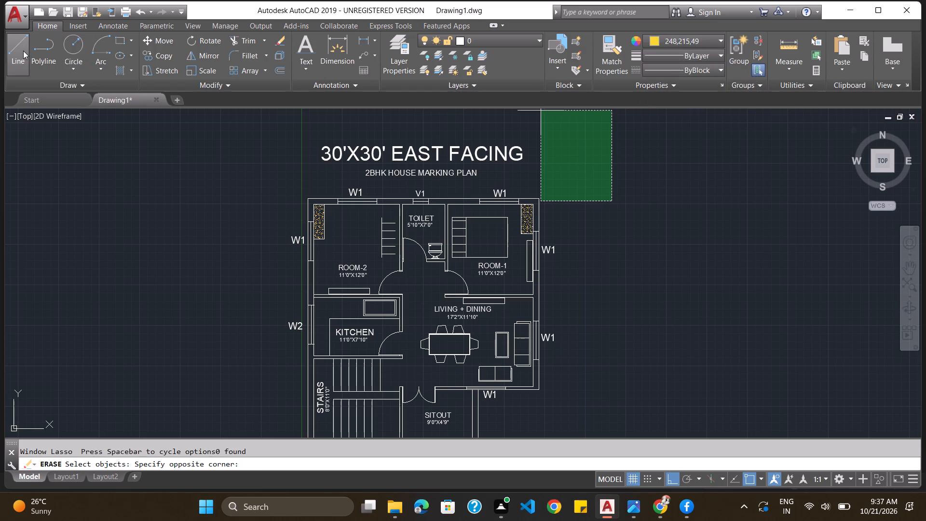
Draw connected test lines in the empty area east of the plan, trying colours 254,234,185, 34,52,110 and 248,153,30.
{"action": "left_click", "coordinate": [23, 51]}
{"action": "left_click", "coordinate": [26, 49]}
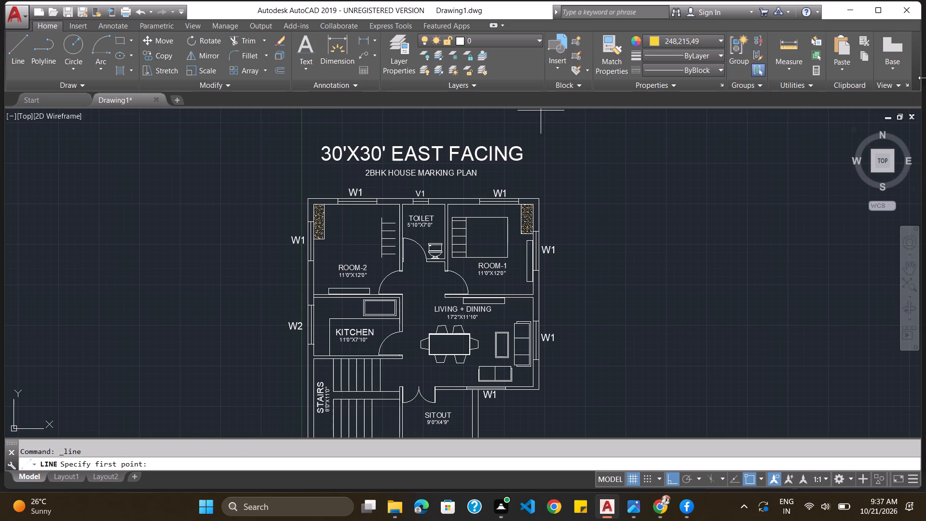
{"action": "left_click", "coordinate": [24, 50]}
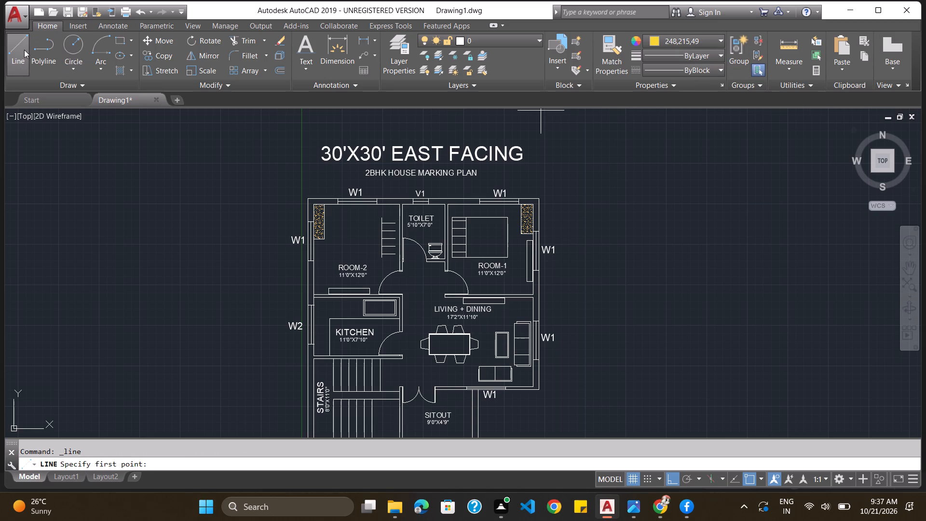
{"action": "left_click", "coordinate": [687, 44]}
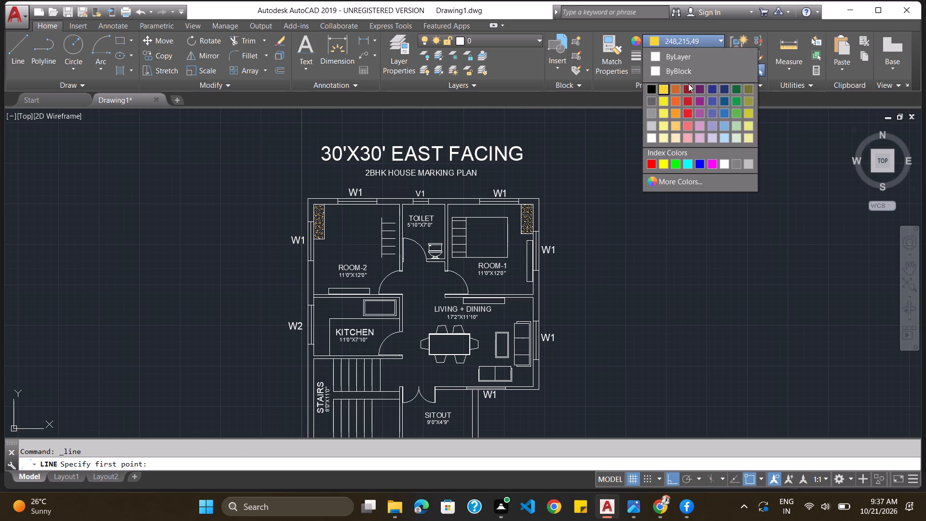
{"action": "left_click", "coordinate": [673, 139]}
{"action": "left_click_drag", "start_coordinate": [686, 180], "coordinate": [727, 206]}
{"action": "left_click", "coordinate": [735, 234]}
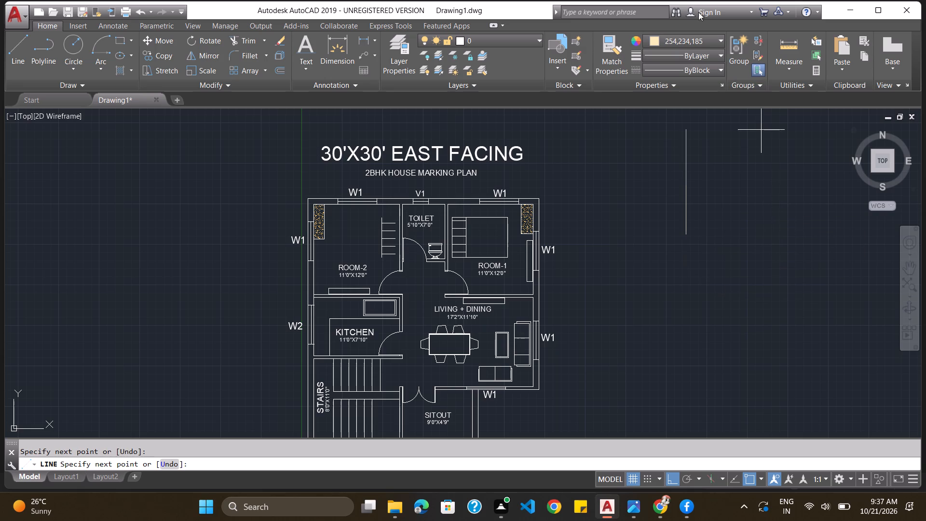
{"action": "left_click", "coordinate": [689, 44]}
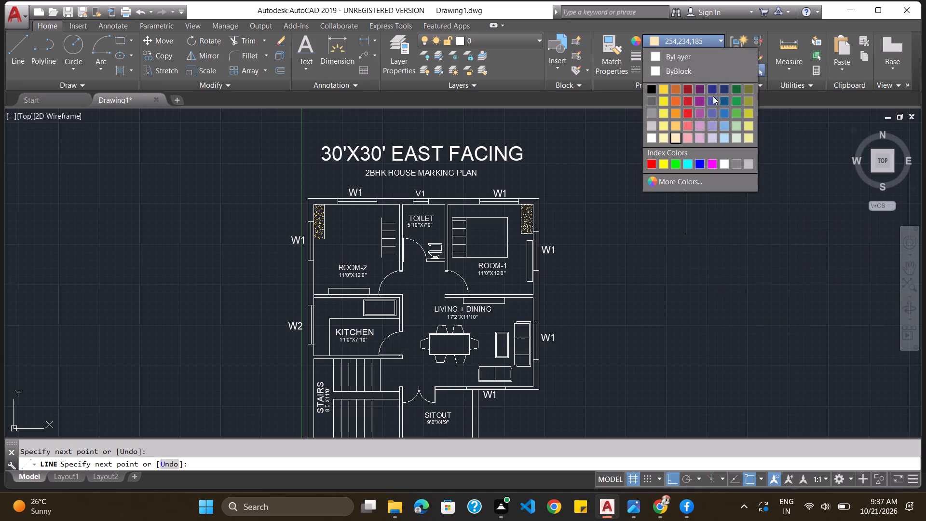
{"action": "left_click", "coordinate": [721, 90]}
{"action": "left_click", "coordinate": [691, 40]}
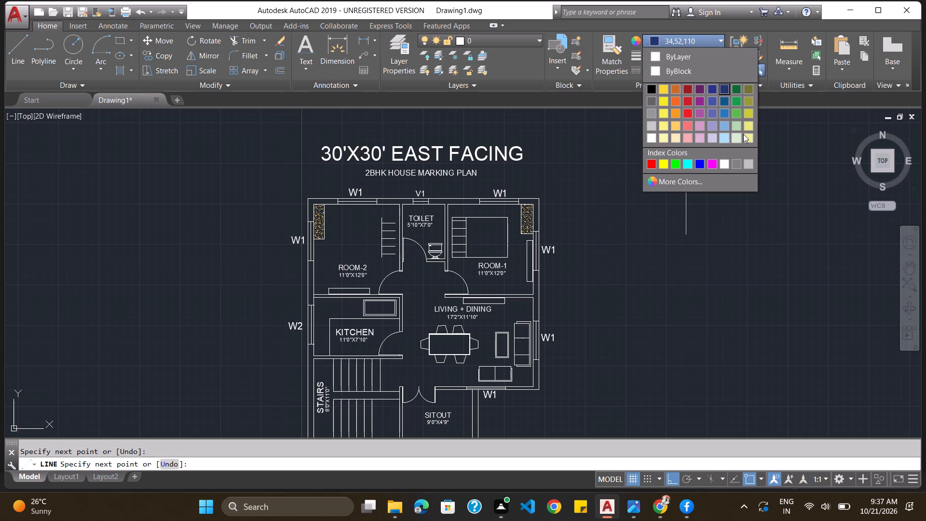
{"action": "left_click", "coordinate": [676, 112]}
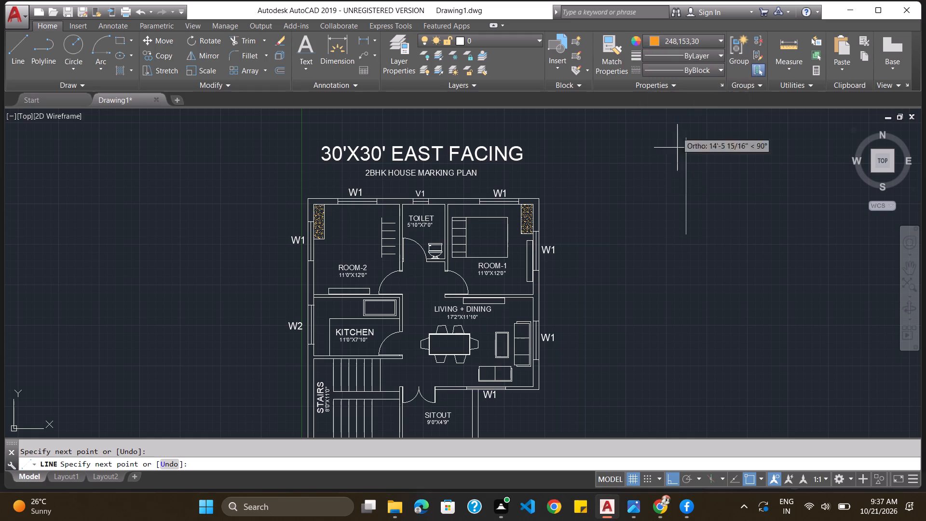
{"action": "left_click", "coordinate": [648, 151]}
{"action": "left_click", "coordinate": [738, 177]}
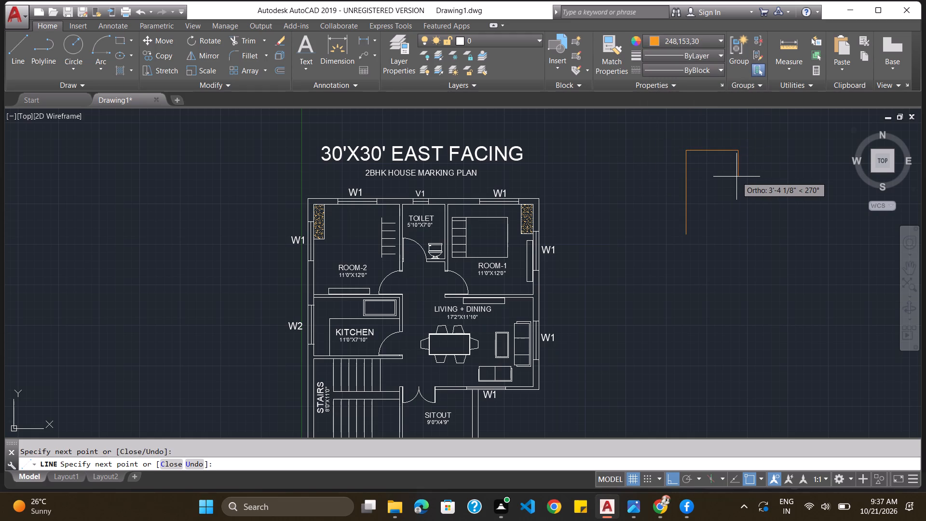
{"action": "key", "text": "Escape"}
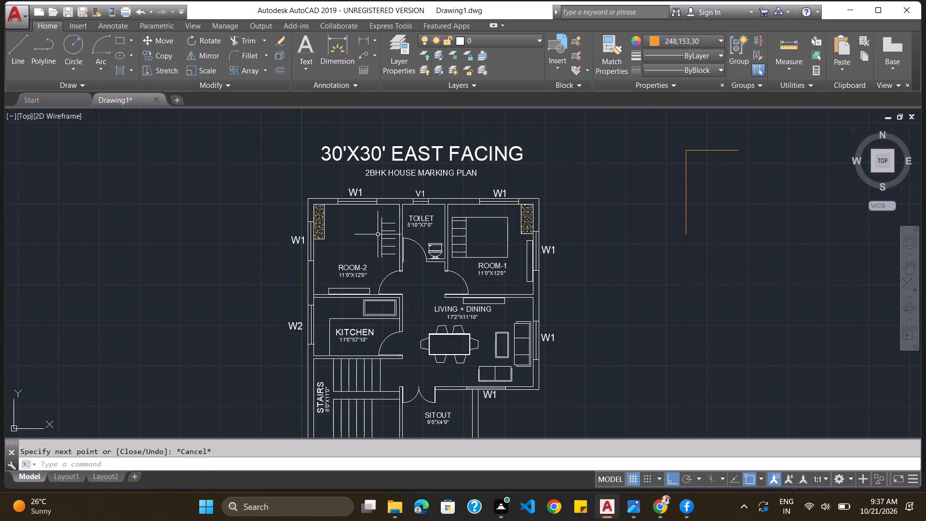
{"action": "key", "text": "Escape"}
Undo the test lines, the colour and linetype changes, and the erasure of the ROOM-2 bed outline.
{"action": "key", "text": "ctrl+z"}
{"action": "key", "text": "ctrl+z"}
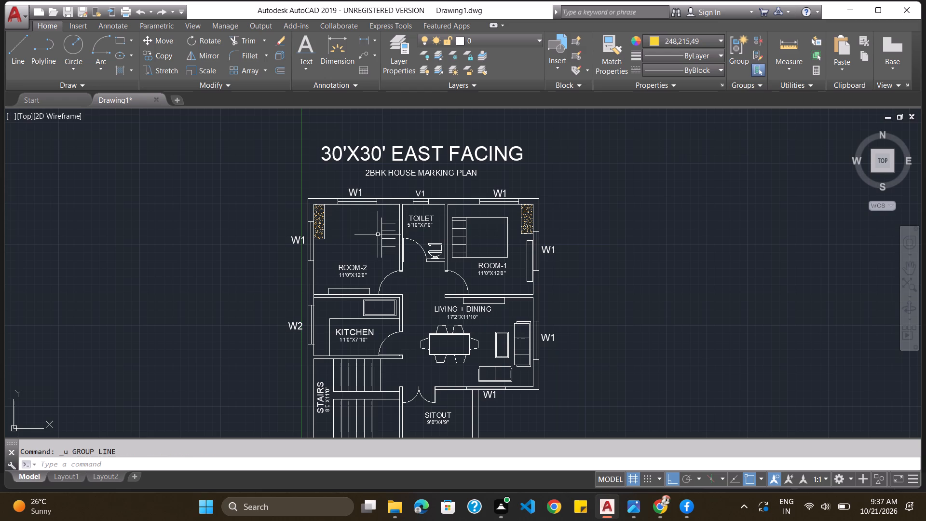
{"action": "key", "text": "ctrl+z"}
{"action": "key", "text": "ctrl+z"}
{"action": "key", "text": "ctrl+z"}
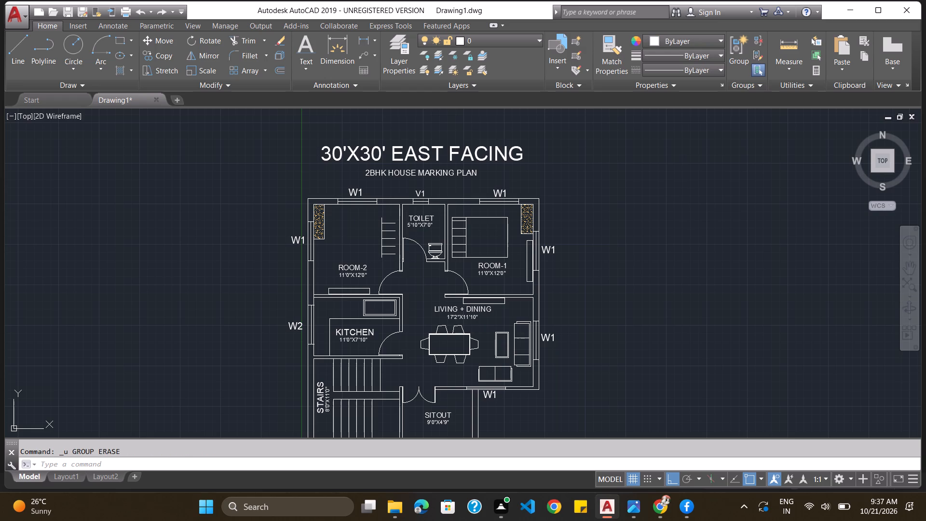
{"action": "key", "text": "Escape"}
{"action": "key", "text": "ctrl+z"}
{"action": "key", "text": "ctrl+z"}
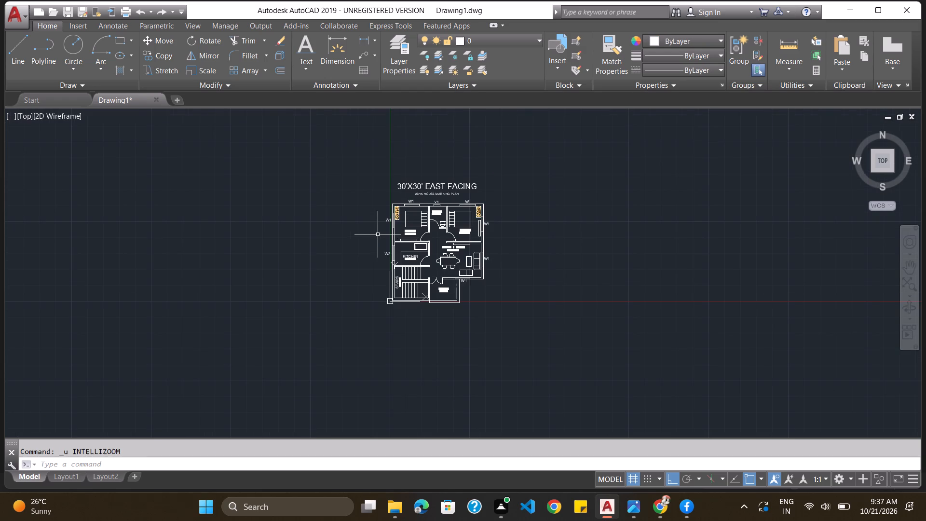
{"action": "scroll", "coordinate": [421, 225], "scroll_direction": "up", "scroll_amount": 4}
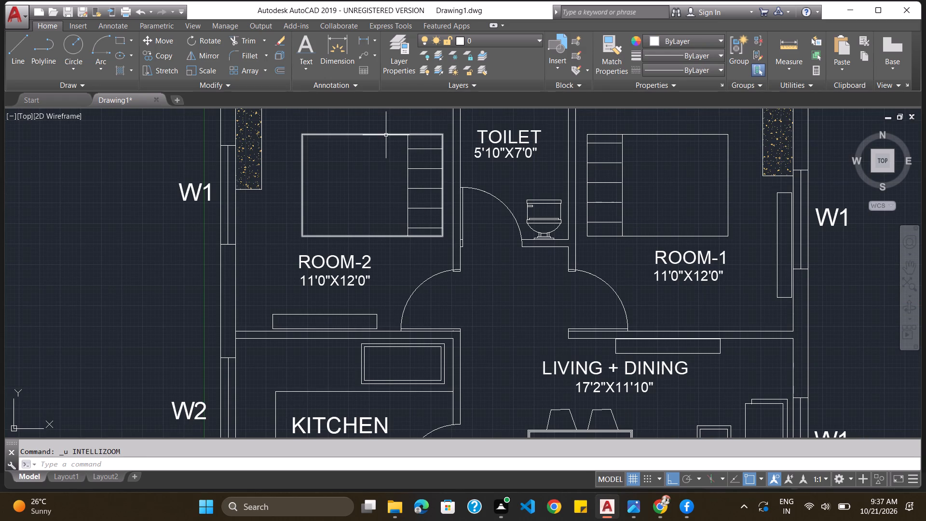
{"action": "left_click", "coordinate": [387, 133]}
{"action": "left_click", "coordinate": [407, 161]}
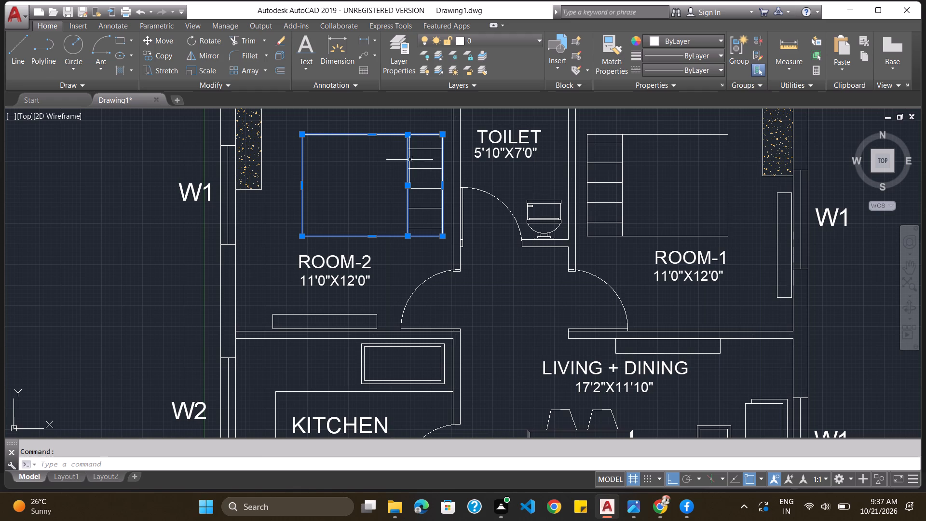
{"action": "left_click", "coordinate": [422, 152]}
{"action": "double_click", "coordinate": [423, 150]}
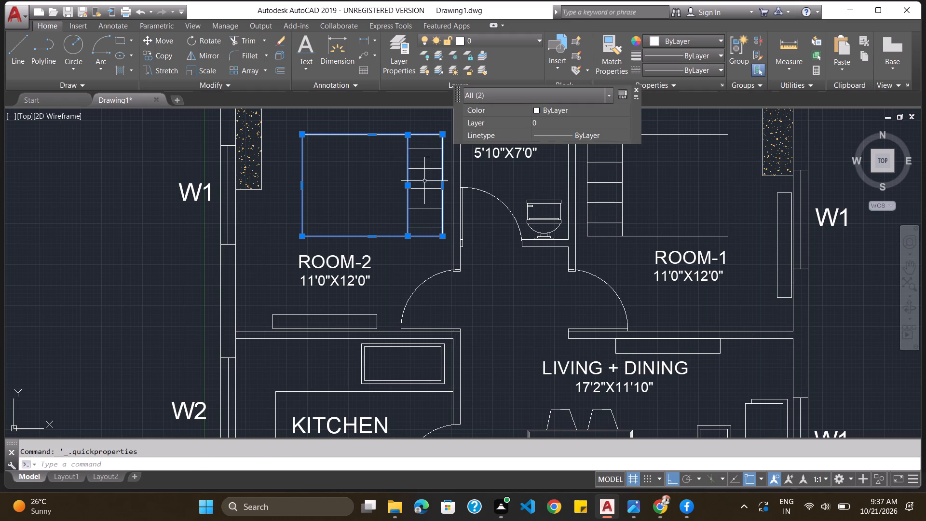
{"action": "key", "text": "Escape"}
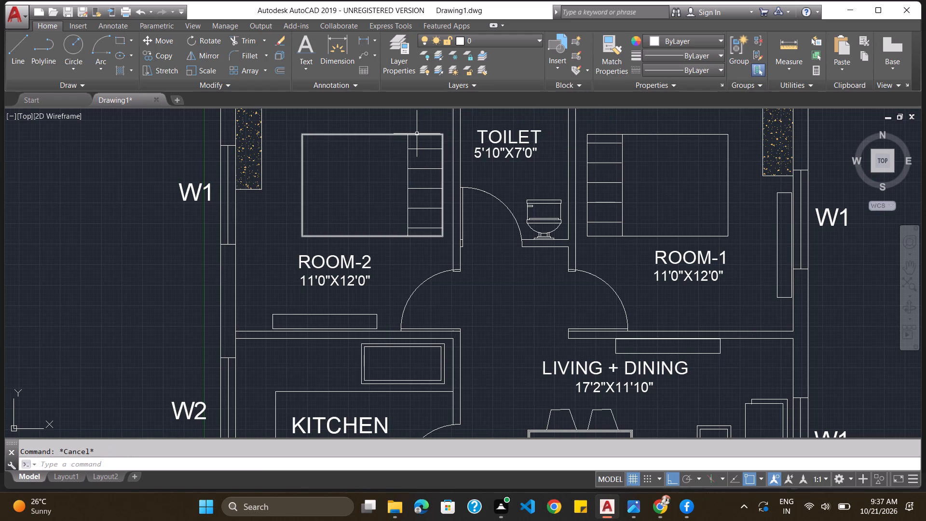
Erase the whole bed in ROOM-2, including its outline, headboard strip and all the short divider lines.
{"action": "left_click", "coordinate": [417, 134]}
{"action": "left_click", "coordinate": [409, 144]}
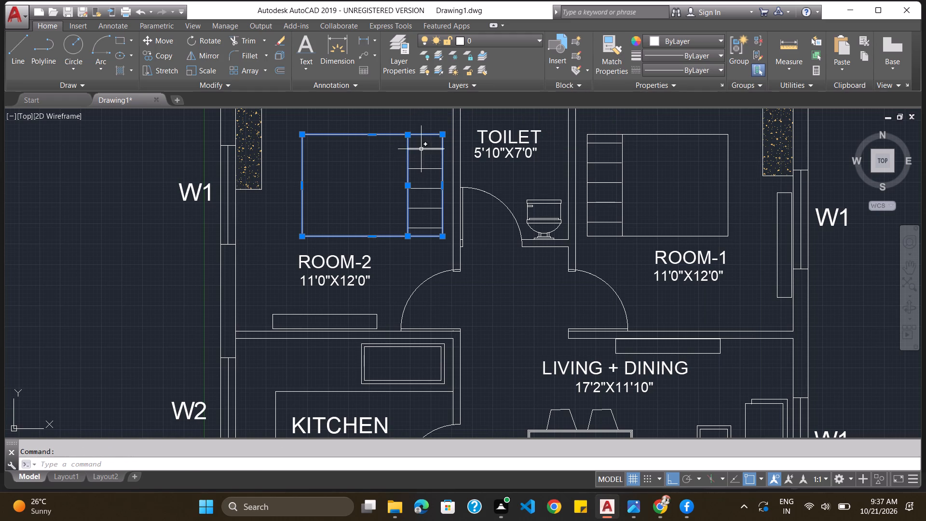
{"action": "left_click", "coordinate": [422, 150]}
{"action": "left_click", "coordinate": [427, 169]}
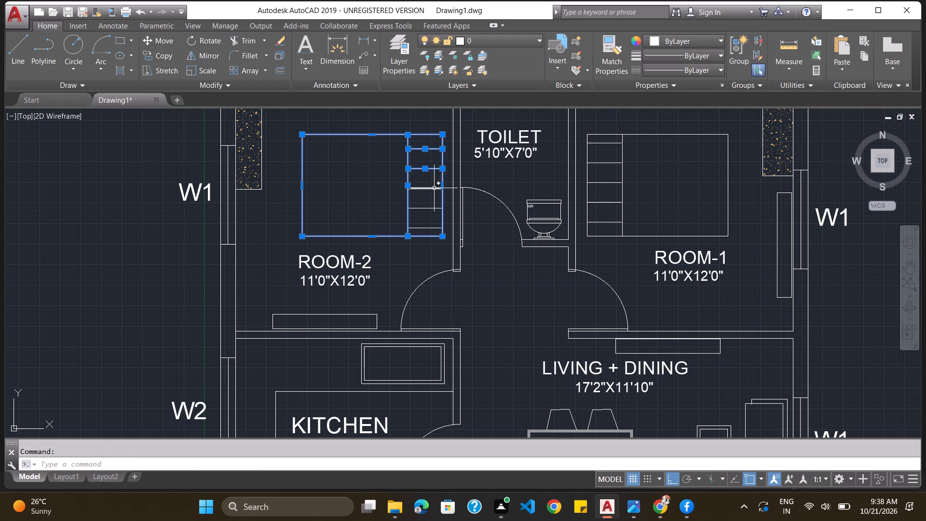
{"action": "left_click", "coordinate": [434, 187]}
{"action": "left_click", "coordinate": [430, 209]}
{"action": "left_click", "coordinate": [428, 234]}
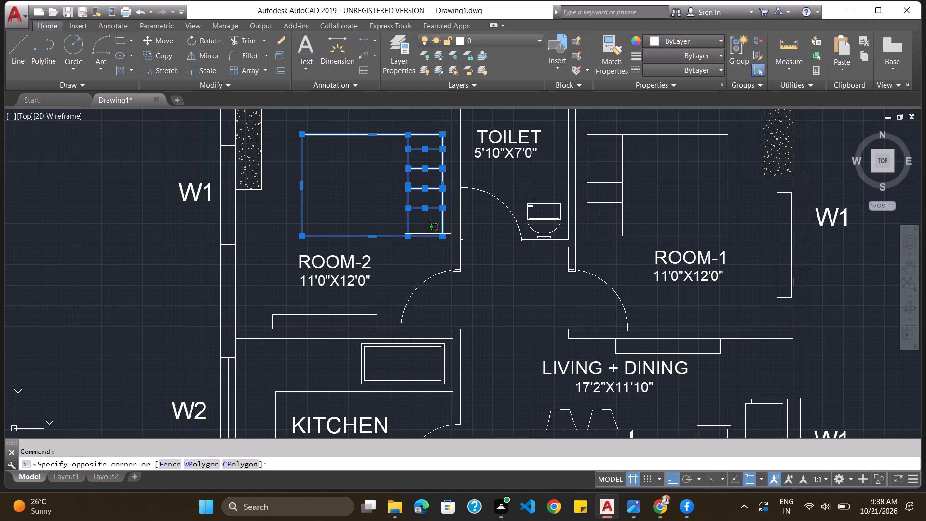
{"action": "left_click", "coordinate": [429, 228]}
{"action": "left_click", "coordinate": [429, 227]}
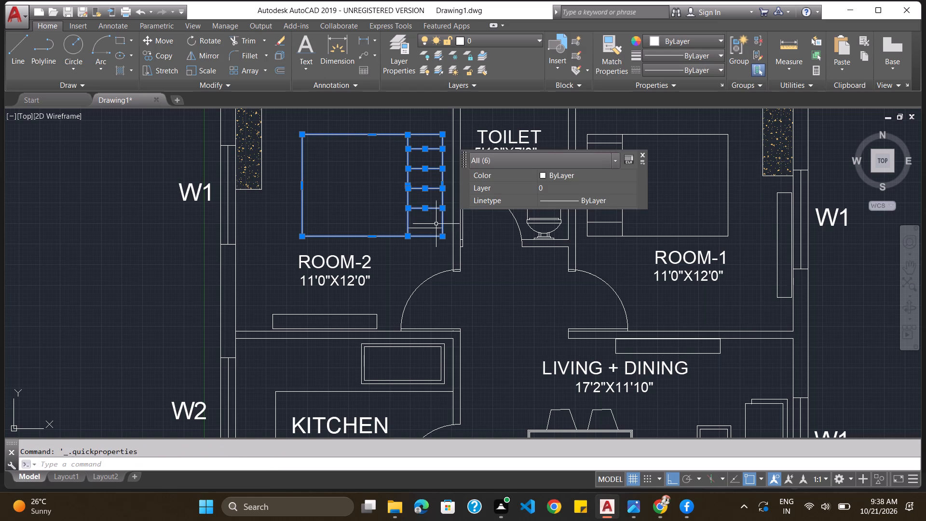
{"action": "left_click", "coordinate": [434, 230]}
{"action": "scroll", "coordinate": [483, 229], "scroll_direction": "down", "scroll_amount": 2}
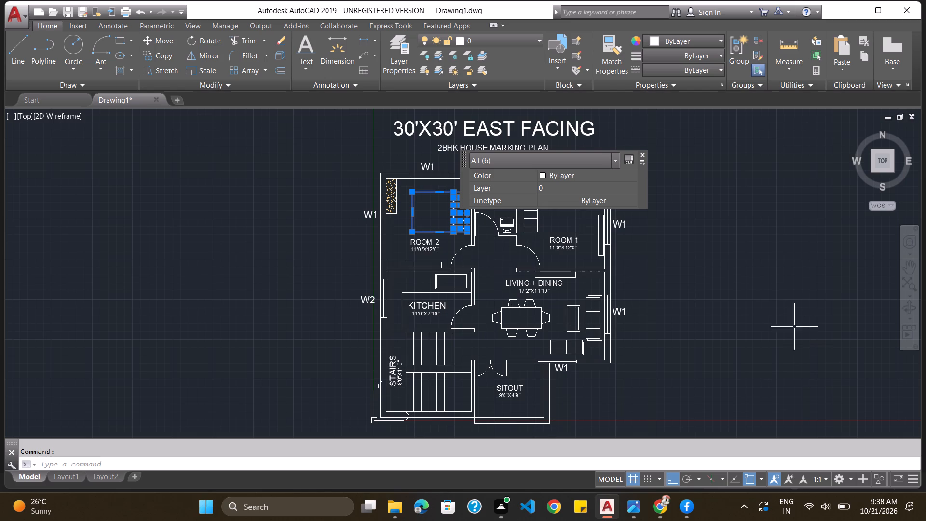
{"action": "scroll", "coordinate": [529, 283], "scroll_direction": "down", "scroll_amount": 1}
{"action": "scroll", "coordinate": [529, 277], "scroll_direction": "up", "scroll_amount": 2}
{"action": "scroll", "coordinate": [529, 277], "scroll_direction": "down", "scroll_amount": 1}
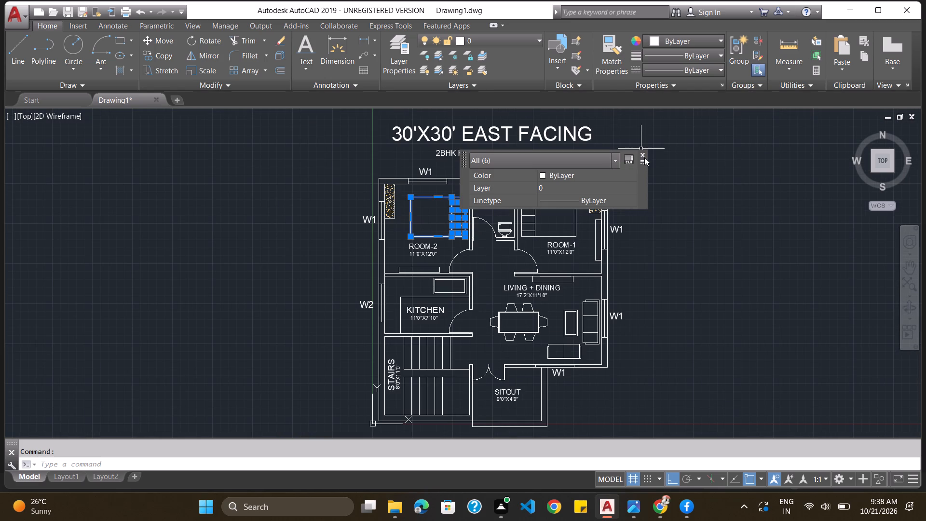
{"action": "left_click", "coordinate": [643, 155]}
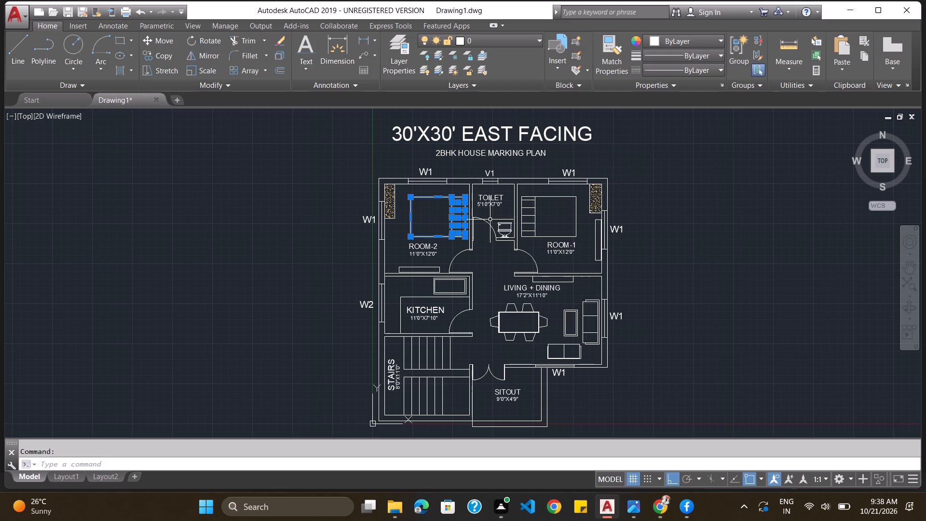
{"action": "key", "text": "Delete"}
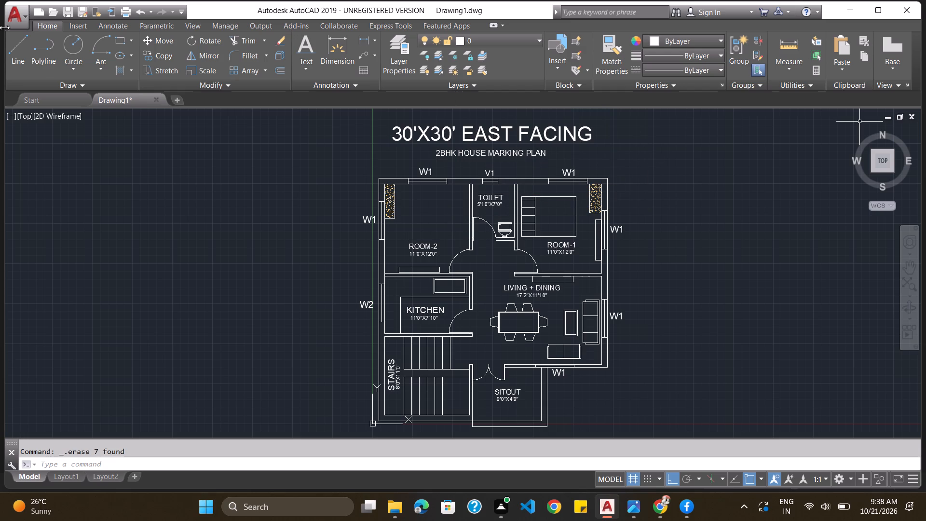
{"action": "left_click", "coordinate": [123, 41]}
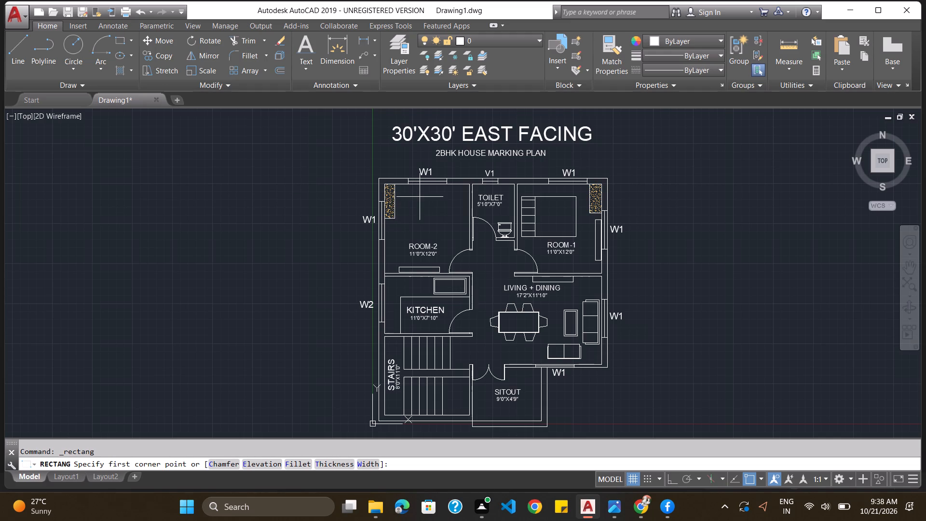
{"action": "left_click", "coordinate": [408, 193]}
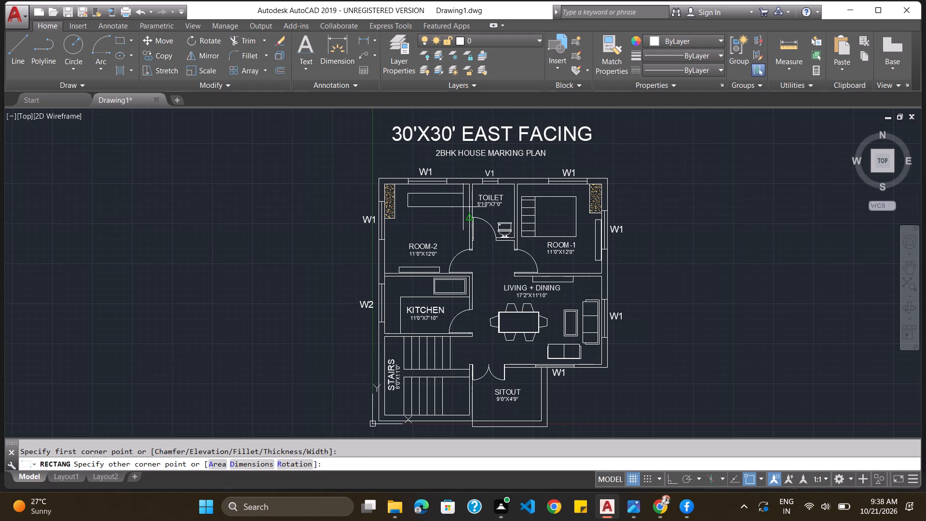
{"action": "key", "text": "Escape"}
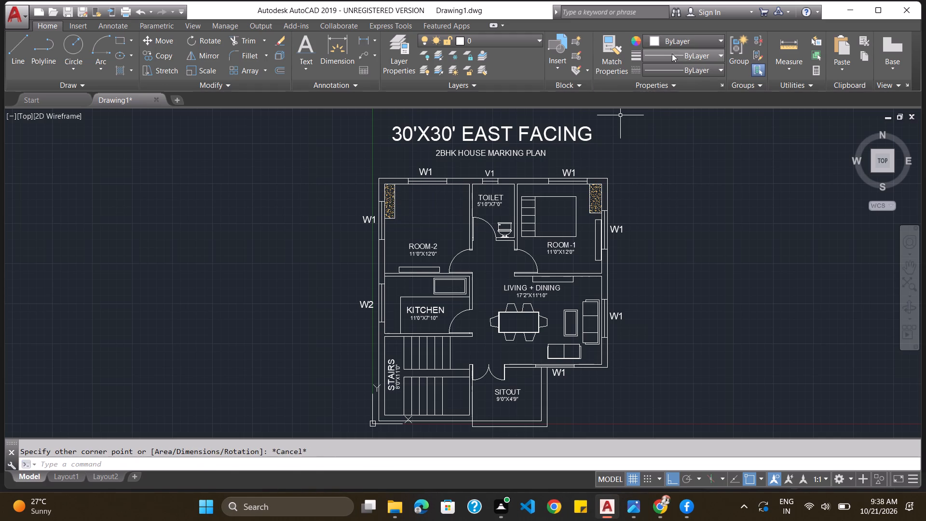
Set the current object colour to orange 248,153,30.
{"action": "left_click", "coordinate": [673, 43]}
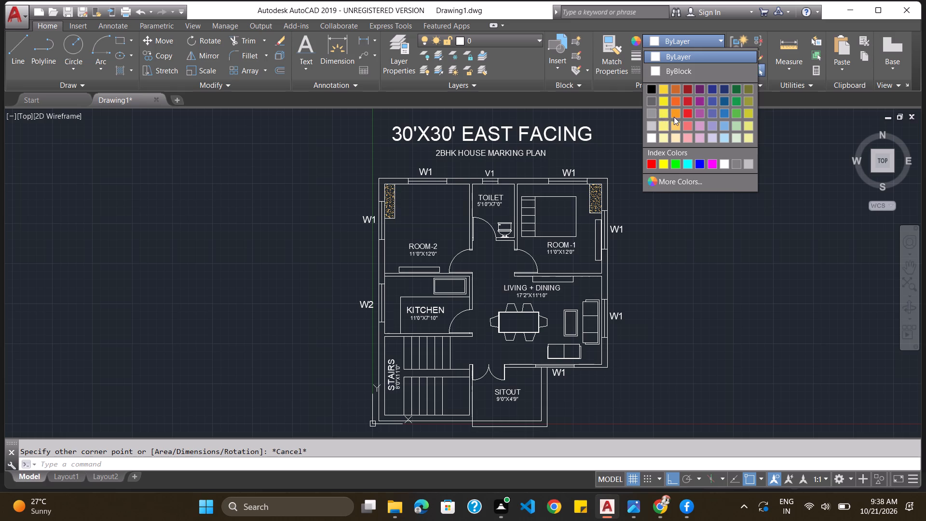
{"action": "left_click", "coordinate": [672, 113]}
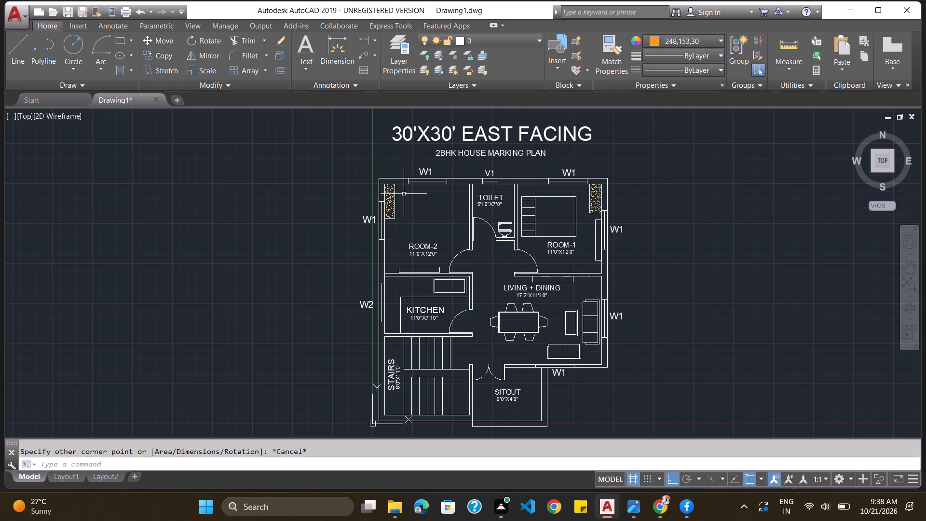
{"action": "left_click", "coordinate": [407, 199]}
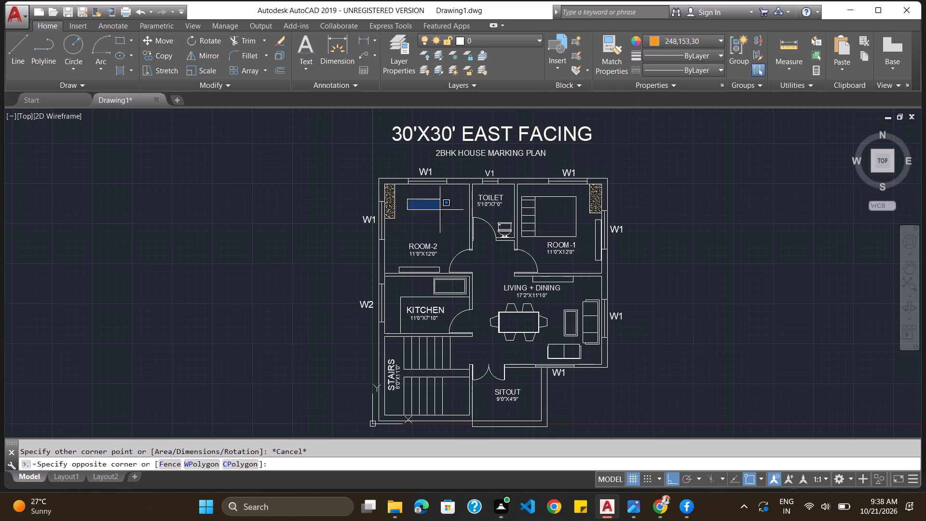
{"action": "left_click", "coordinate": [465, 237]}
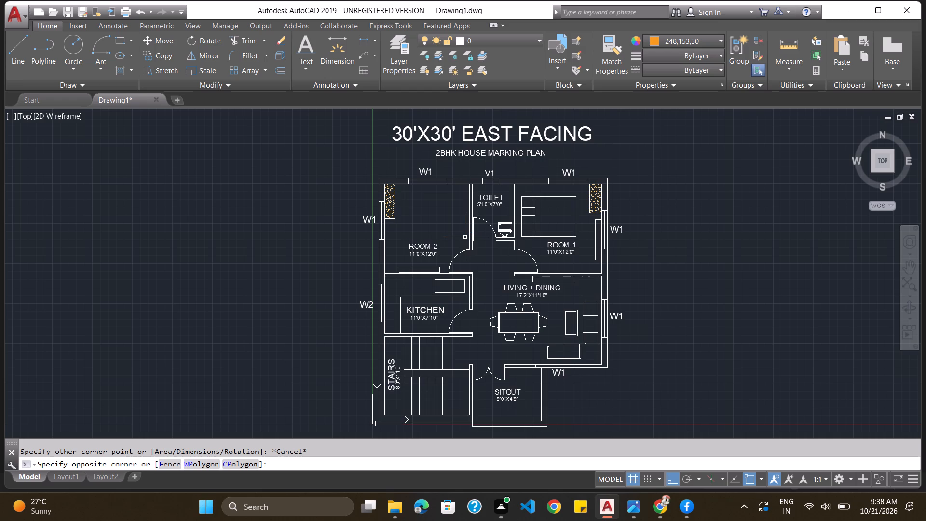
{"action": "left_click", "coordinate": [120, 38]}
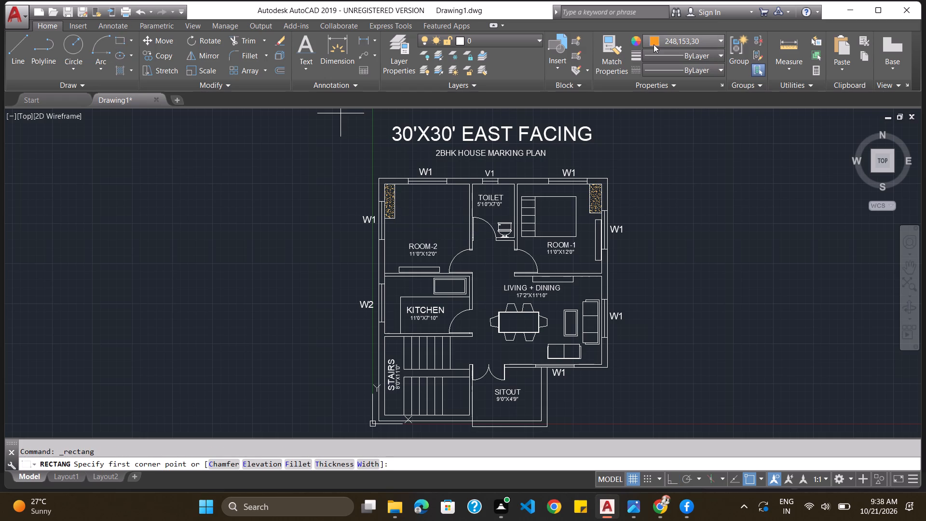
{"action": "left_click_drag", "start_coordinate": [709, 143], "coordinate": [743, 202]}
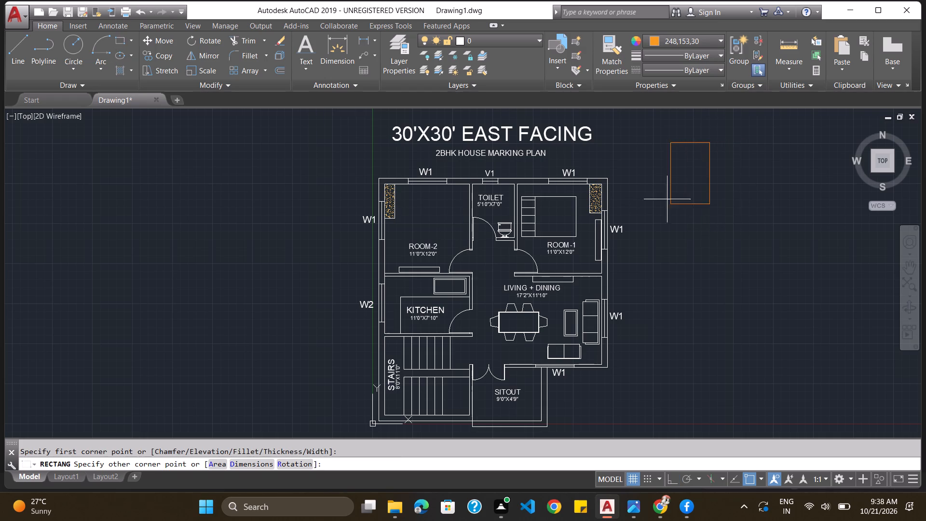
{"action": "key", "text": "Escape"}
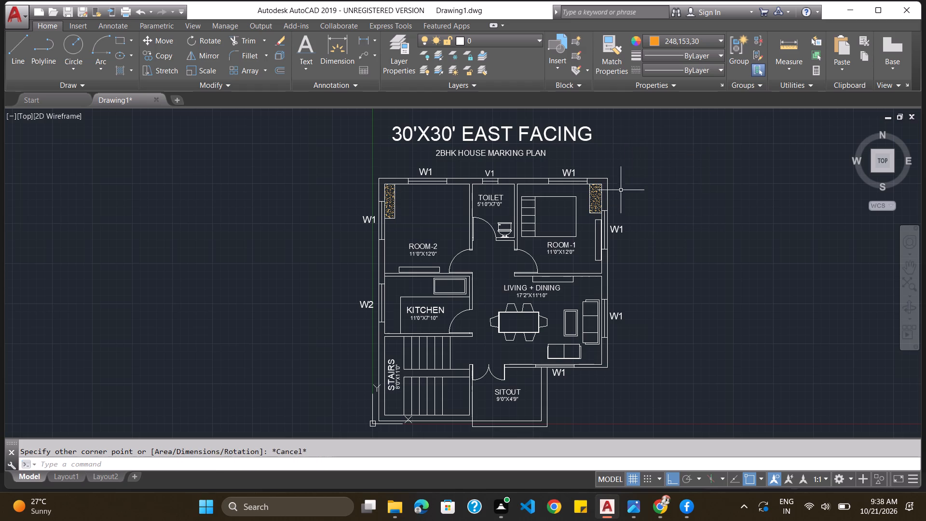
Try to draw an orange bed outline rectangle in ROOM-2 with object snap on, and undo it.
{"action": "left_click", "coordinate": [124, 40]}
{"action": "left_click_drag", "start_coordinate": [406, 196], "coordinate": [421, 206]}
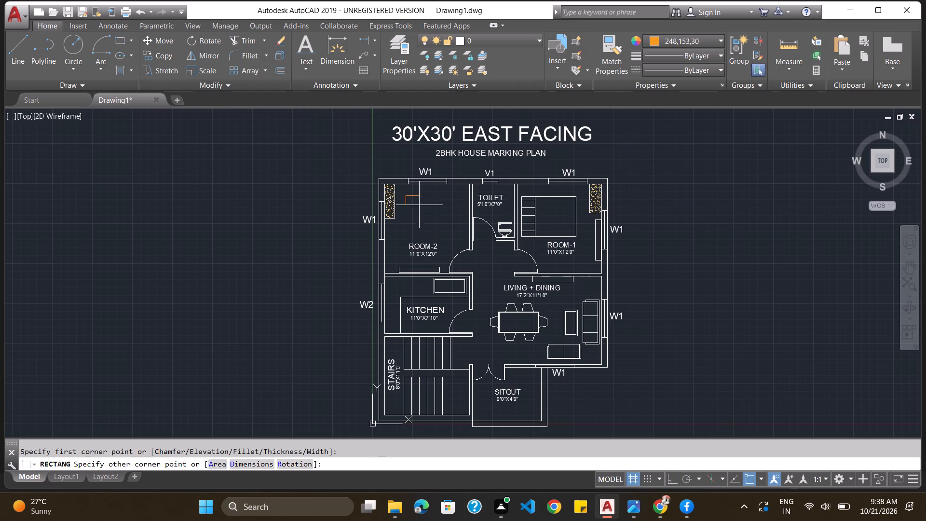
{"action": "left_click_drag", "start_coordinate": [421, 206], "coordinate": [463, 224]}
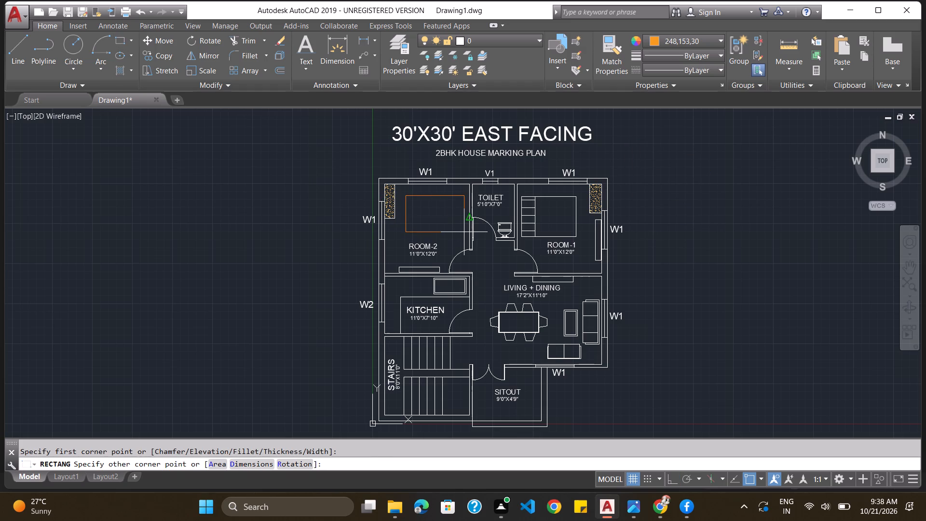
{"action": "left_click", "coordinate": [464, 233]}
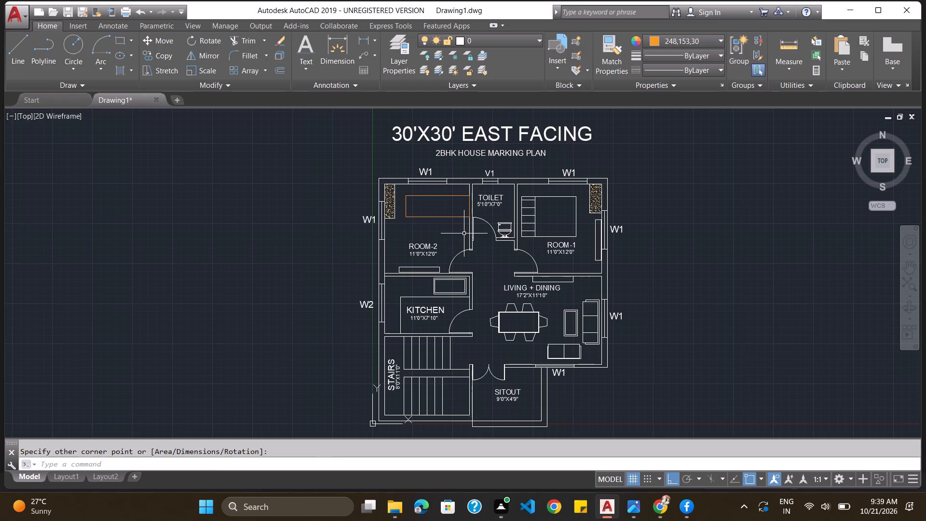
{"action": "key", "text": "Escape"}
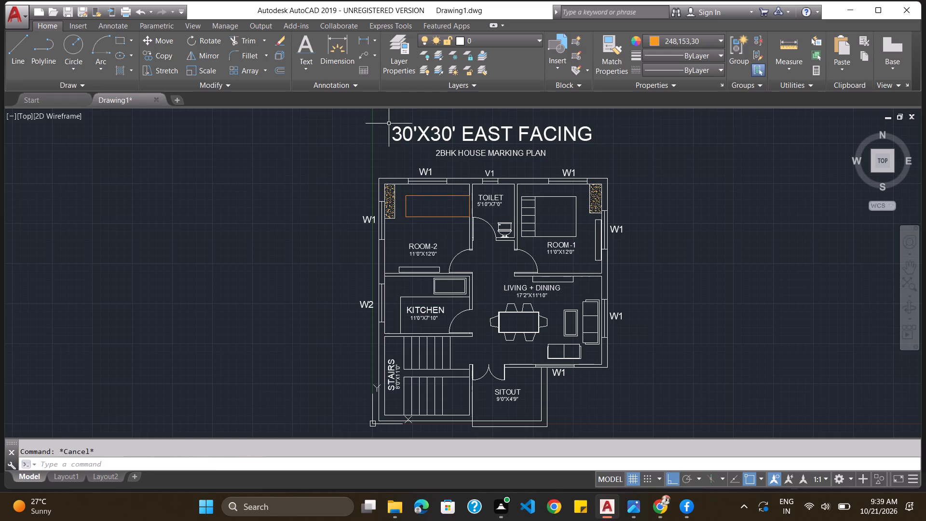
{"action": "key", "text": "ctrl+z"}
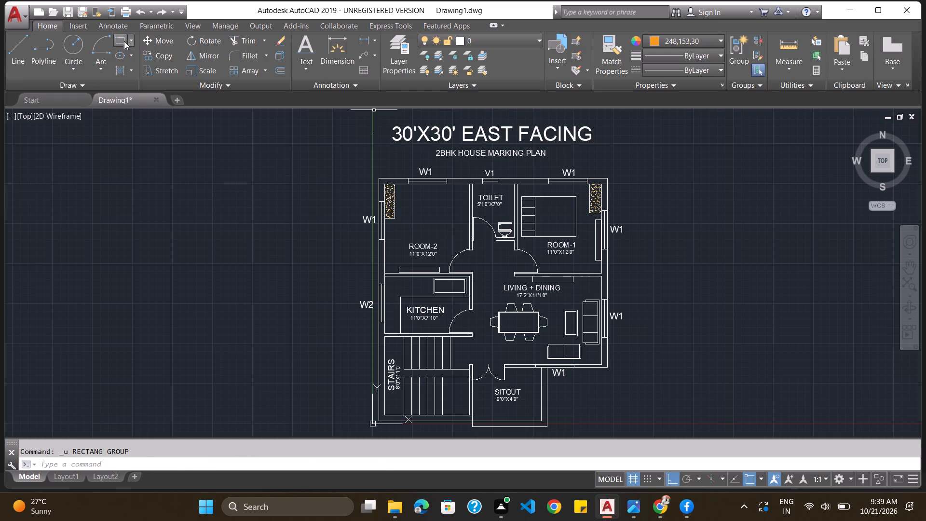
Turn off object snap with the Rectangle command active.
{"action": "left_click", "coordinate": [124, 41]}
{"action": "left_click", "coordinate": [746, 478]}
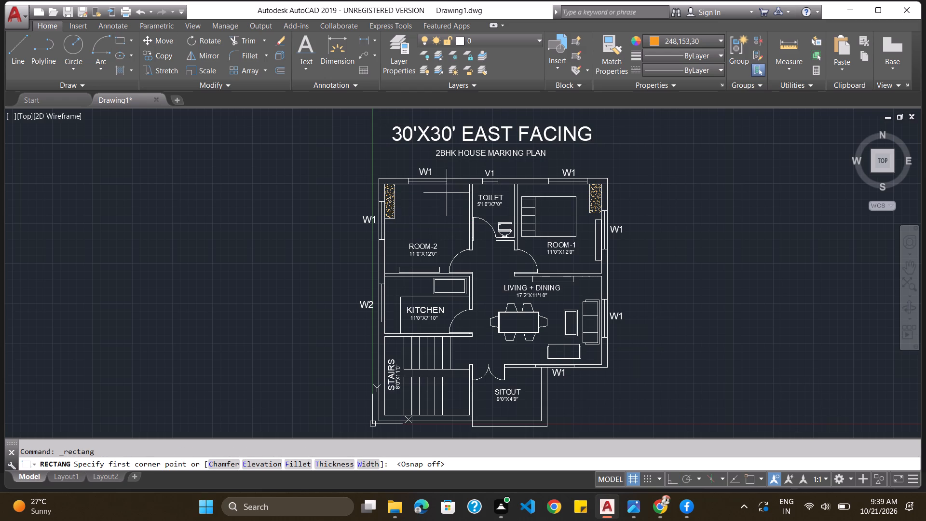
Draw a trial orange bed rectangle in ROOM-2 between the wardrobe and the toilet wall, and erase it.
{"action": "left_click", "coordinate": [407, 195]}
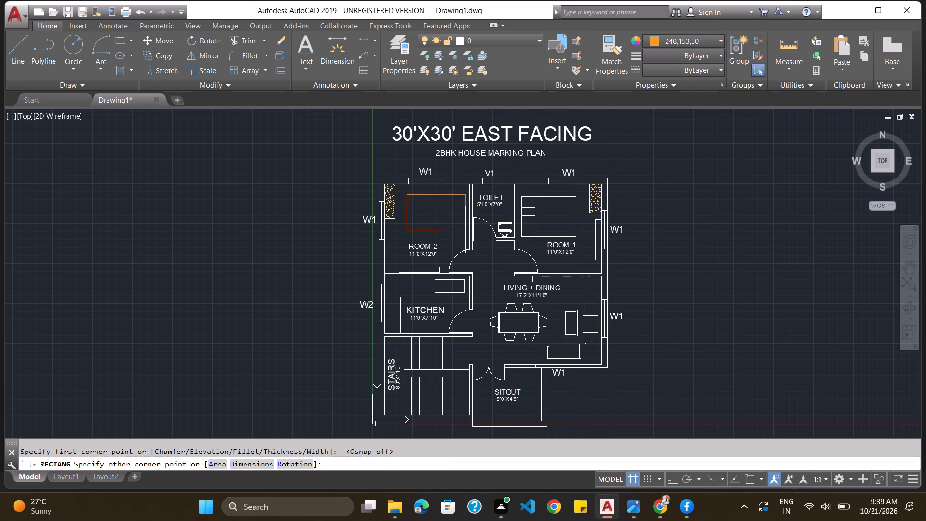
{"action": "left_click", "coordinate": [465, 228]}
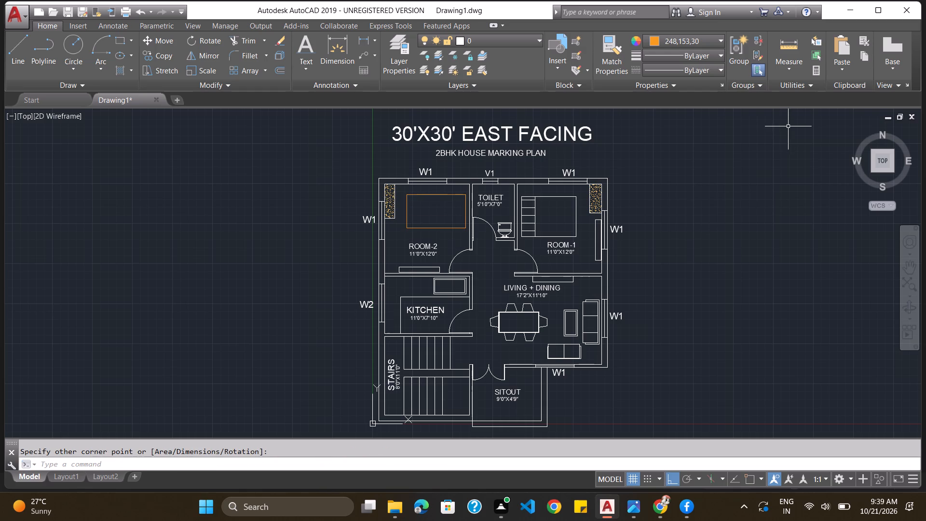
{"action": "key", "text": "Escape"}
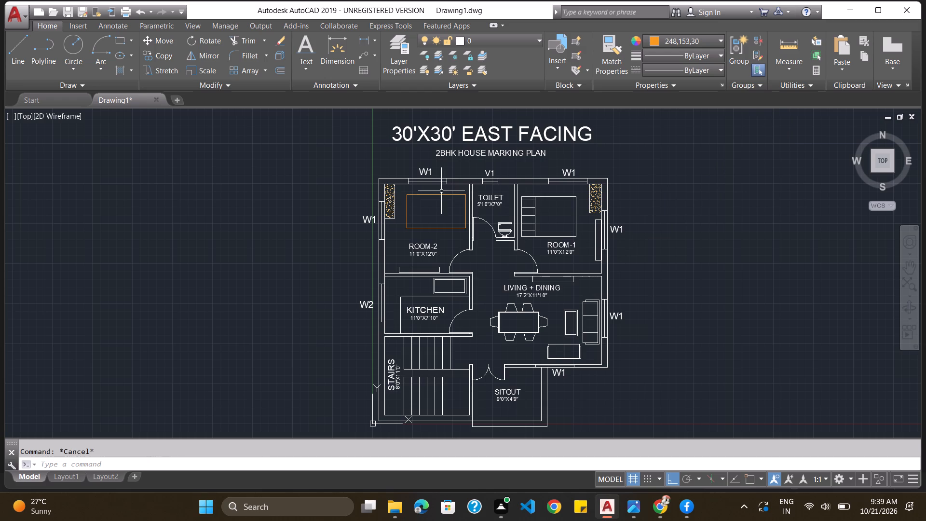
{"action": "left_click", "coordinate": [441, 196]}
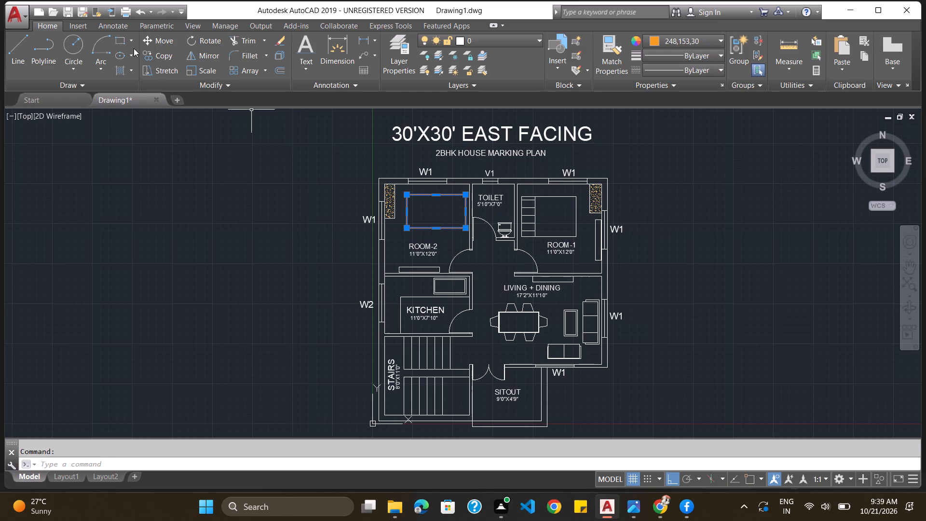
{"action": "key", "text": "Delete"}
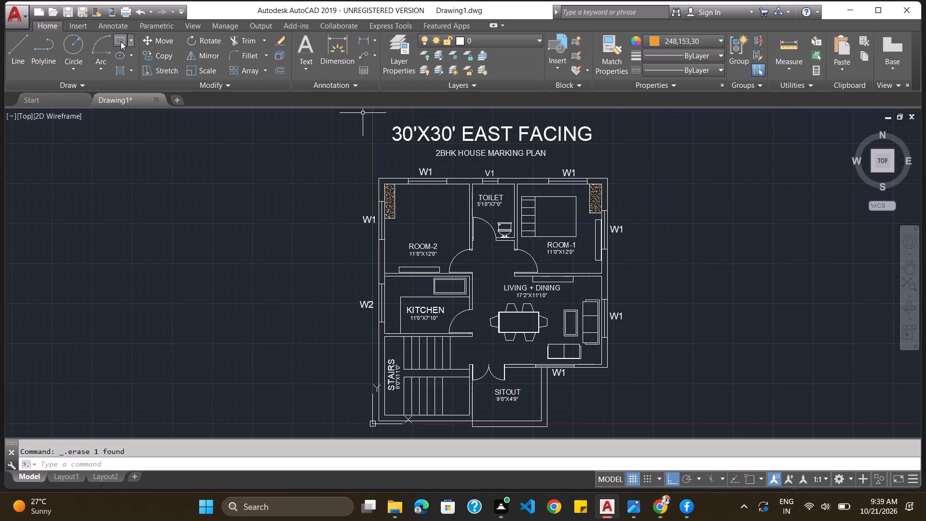
Draw the orange bed outline rectangle in ROOM-2, above the room label, between the wardrobe and the toilet wall.
{"action": "left_click", "coordinate": [121, 41]}
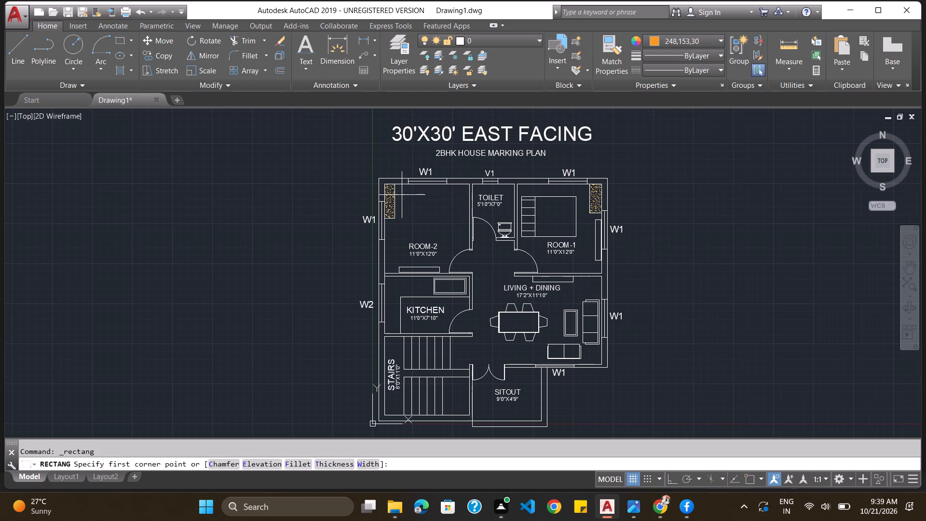
{"action": "left_click", "coordinate": [403, 194]}
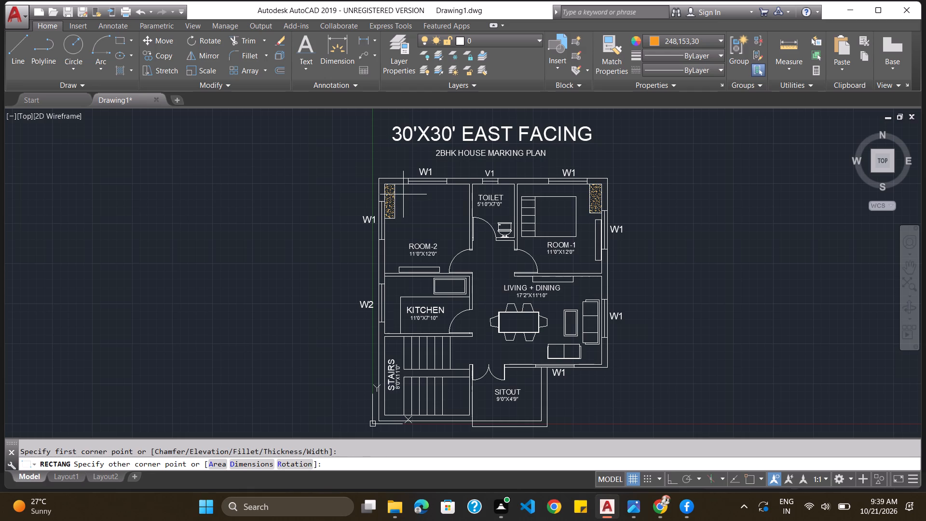
{"action": "left_click", "coordinate": [465, 235]}
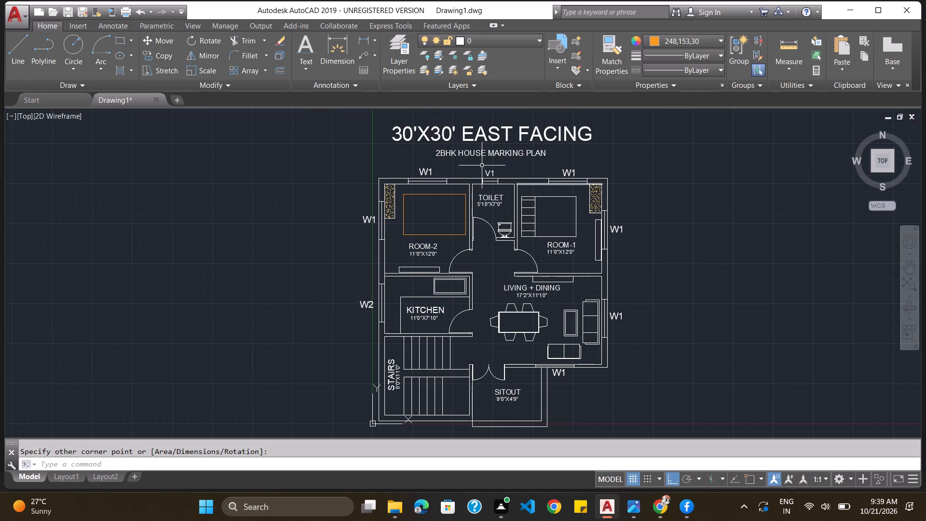
Draw a vertical orange line across the full height of the ROOM-2 bed, about 2' in from its toilet-side edge.
{"action": "left_click", "coordinate": [22, 53]}
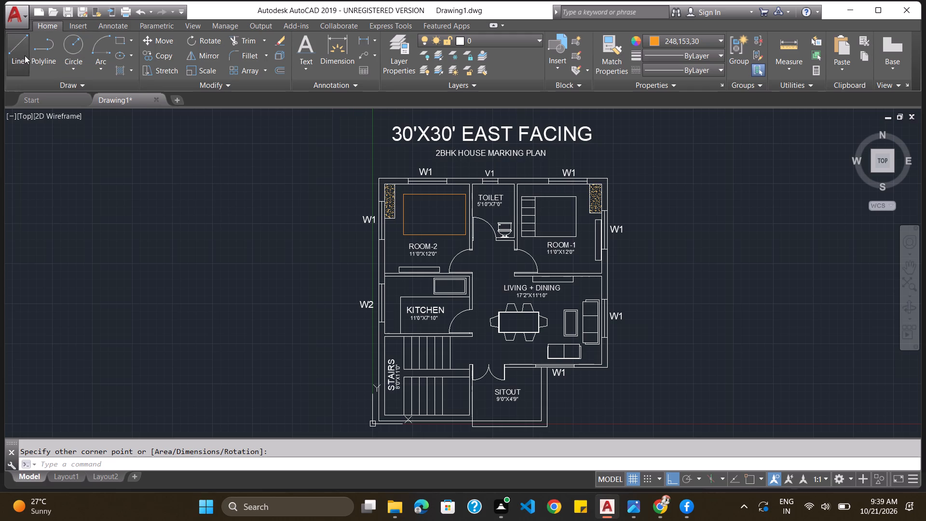
{"action": "scroll", "coordinate": [497, 189], "scroll_direction": "up", "scroll_amount": 2}
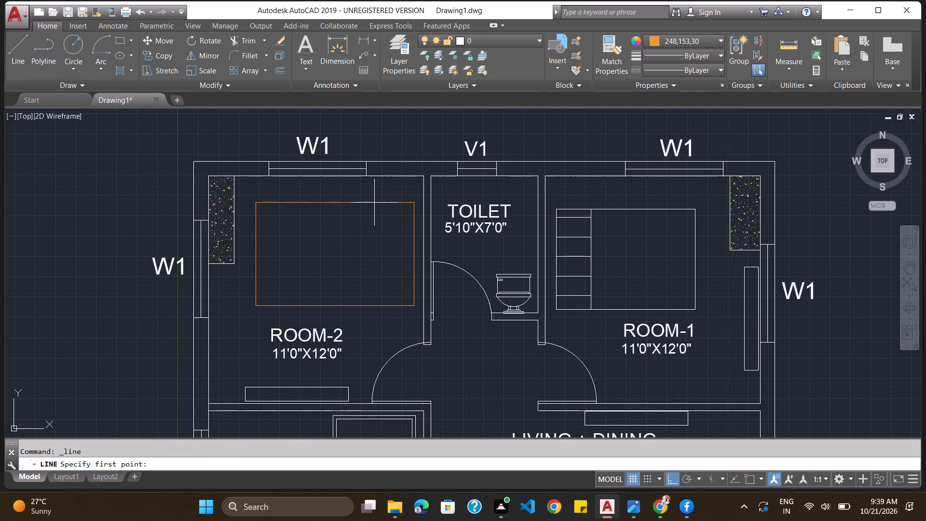
{"action": "left_click", "coordinate": [374, 203]}
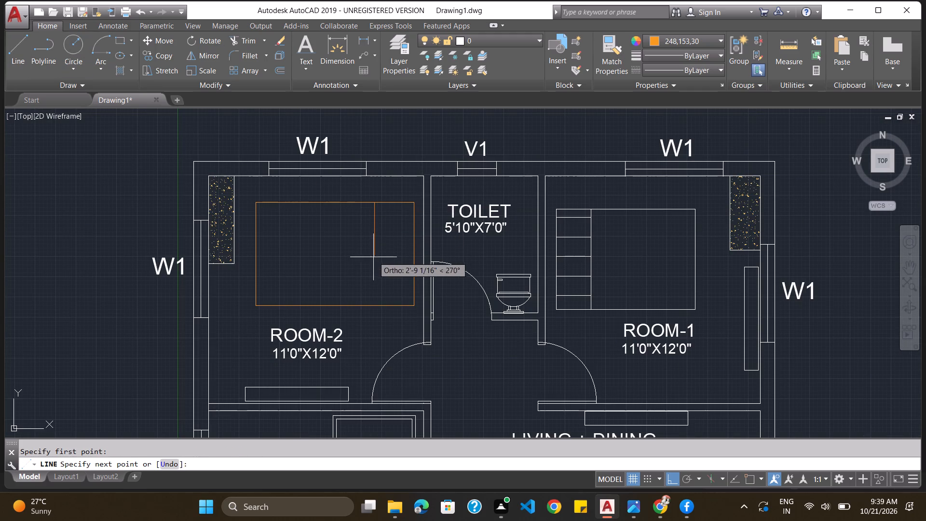
{"action": "left_click", "coordinate": [374, 306]}
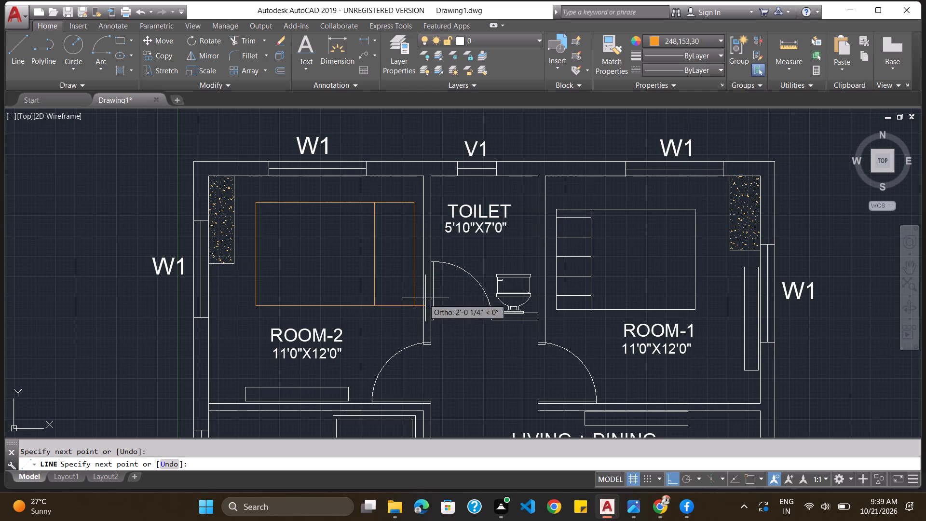
{"action": "key", "text": "Escape"}
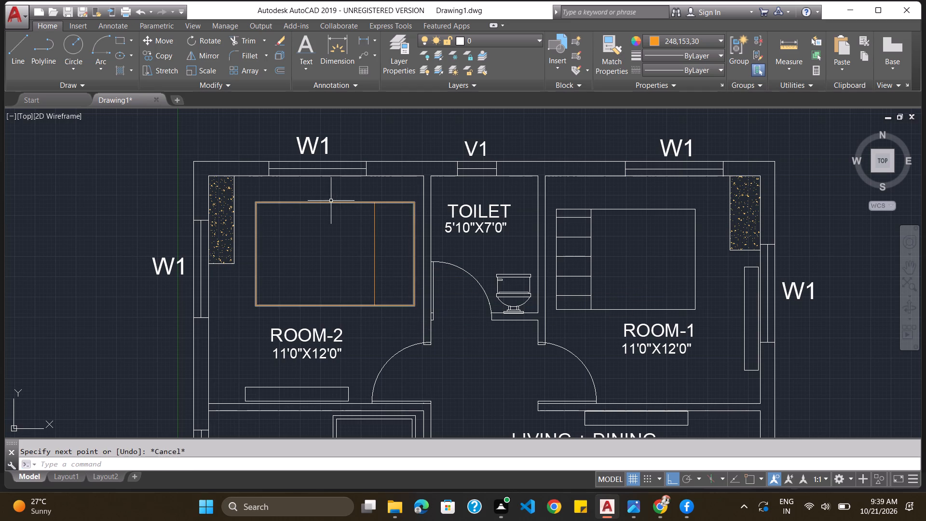
Draw three horizontal orange lines about 2' long, dividing the toilet-side strip of the ROOM-2 bed into four sections.
{"action": "left_click", "coordinate": [16, 51]}
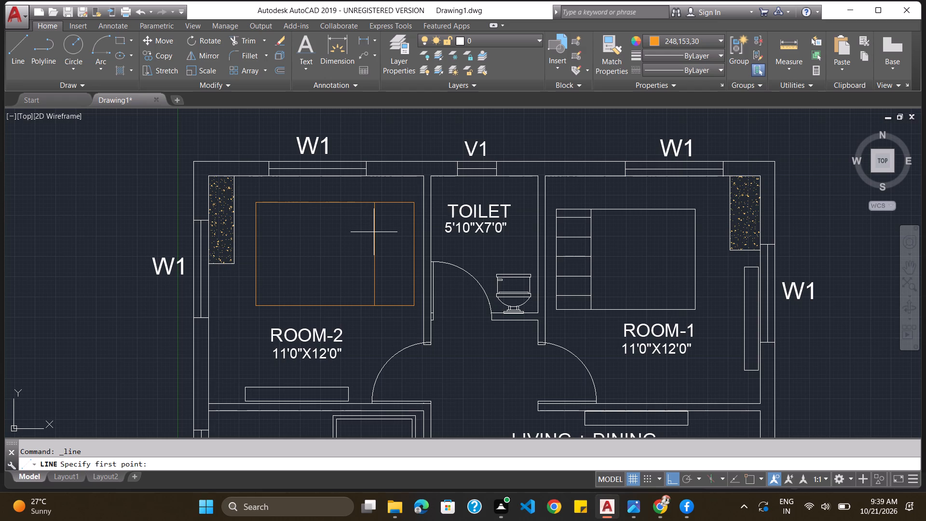
{"action": "left_click", "coordinate": [374, 276]}
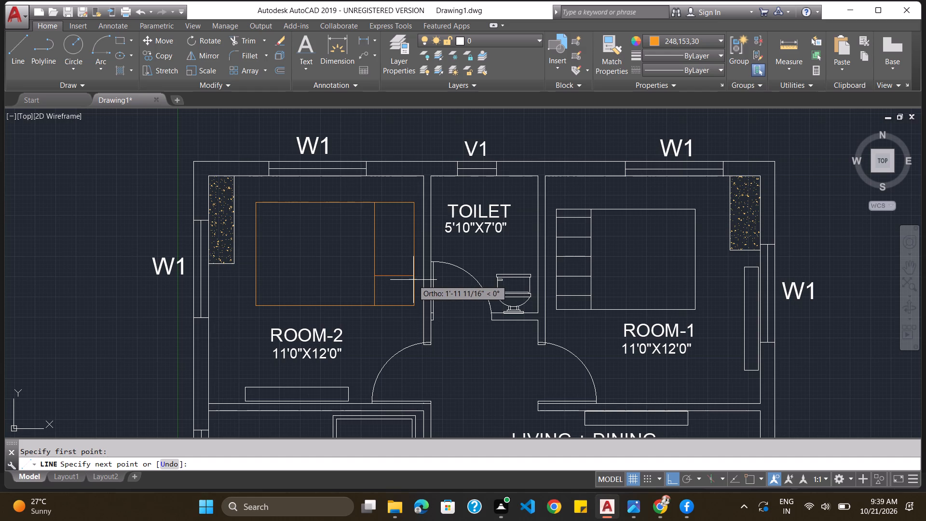
{"action": "left_click", "coordinate": [414, 280]}
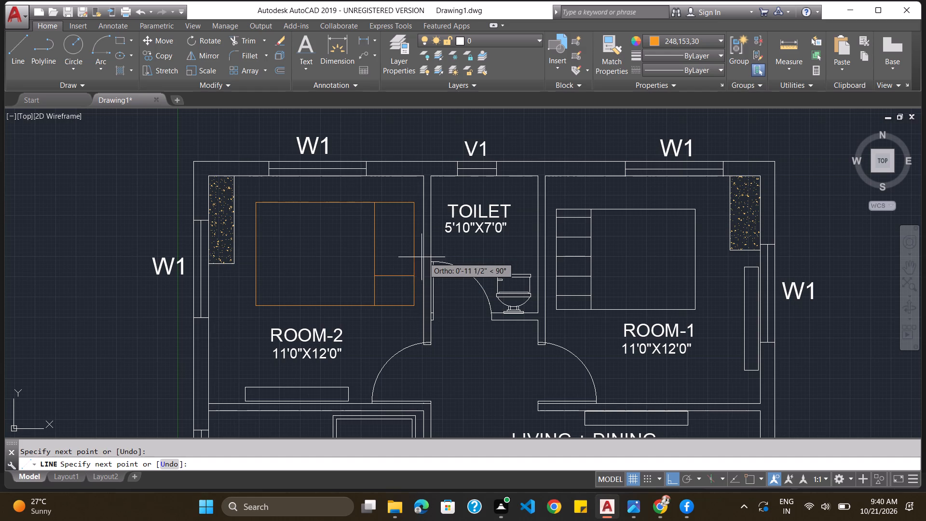
{"action": "key", "text": "Escape"}
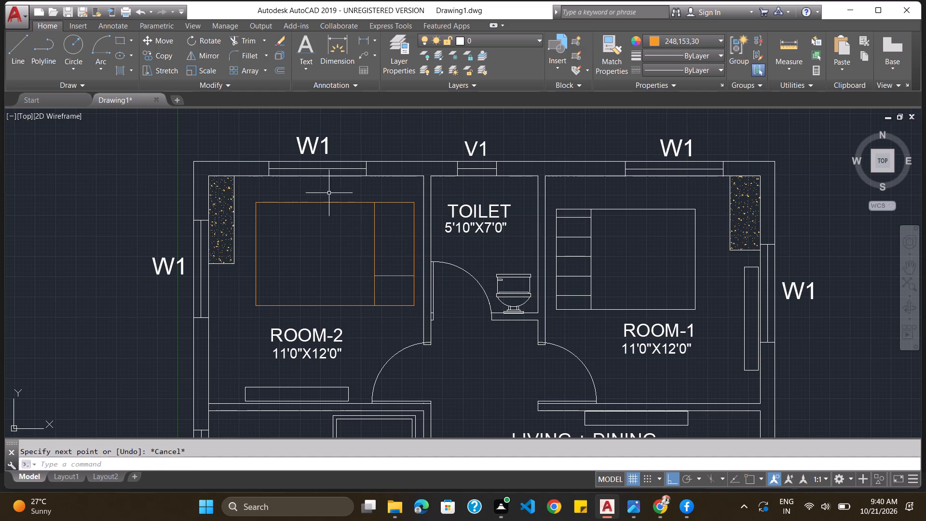
{"action": "left_click", "coordinate": [18, 47]}
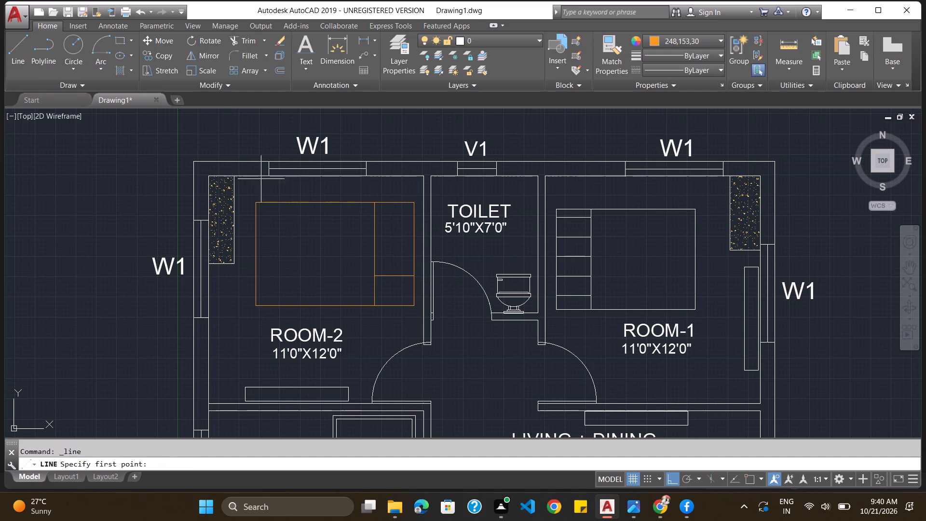
{"action": "left_click", "coordinate": [374, 249]}
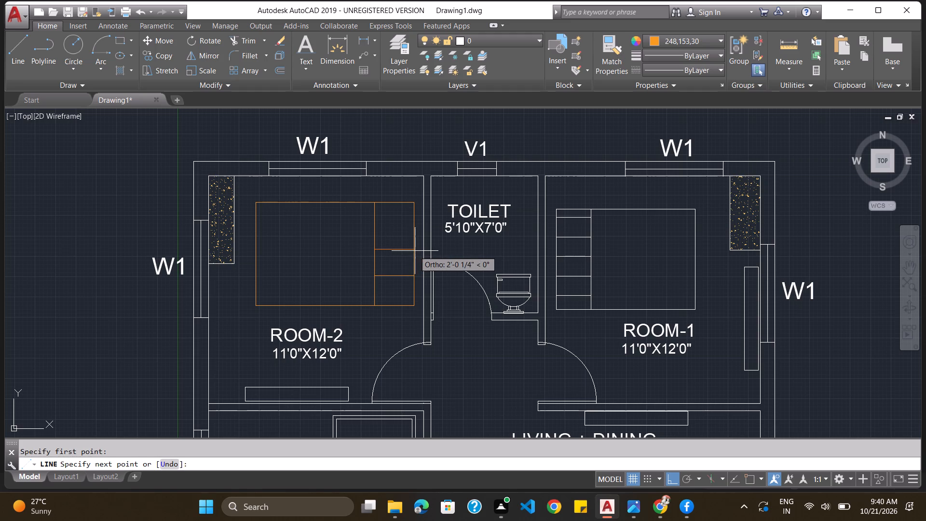
{"action": "left_click", "coordinate": [414, 250]}
{"action": "key", "text": "Escape"}
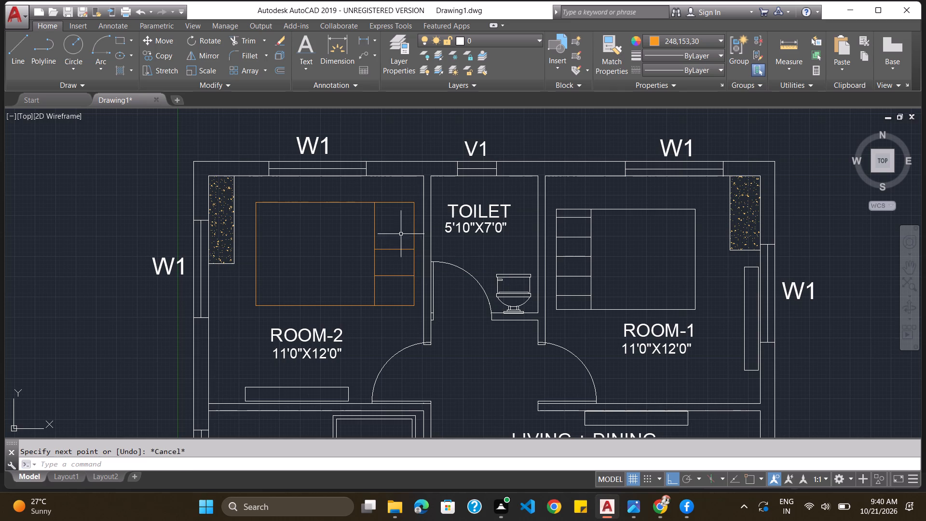
{"action": "left_click", "coordinate": [19, 57]}
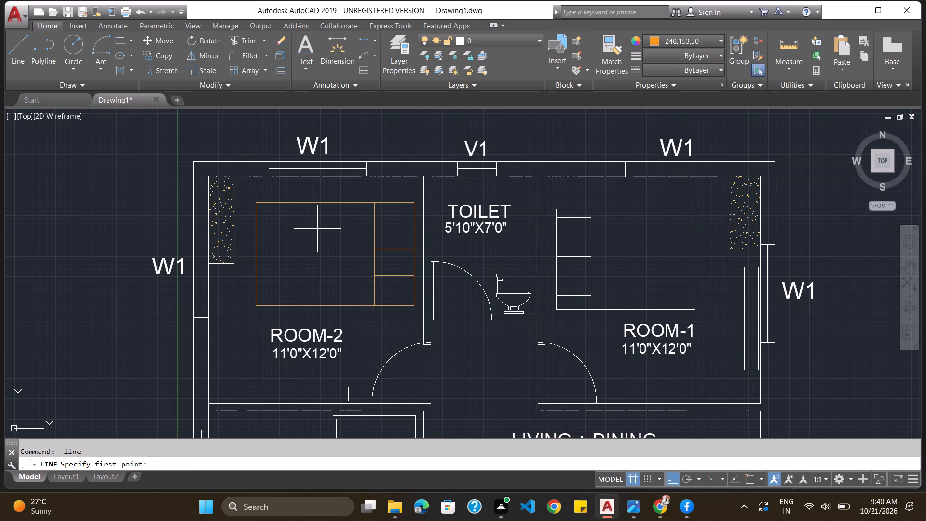
{"action": "left_click", "coordinate": [374, 223]}
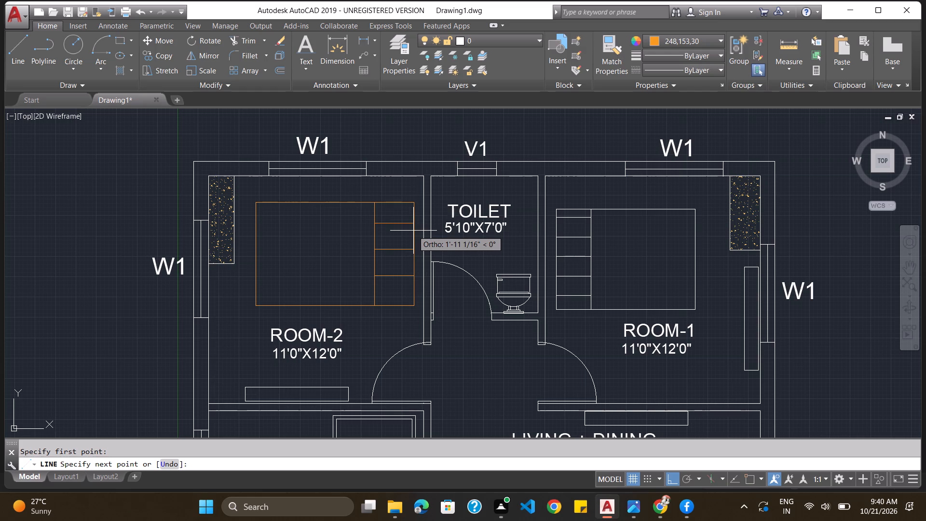
{"action": "left_click", "coordinate": [414, 231]}
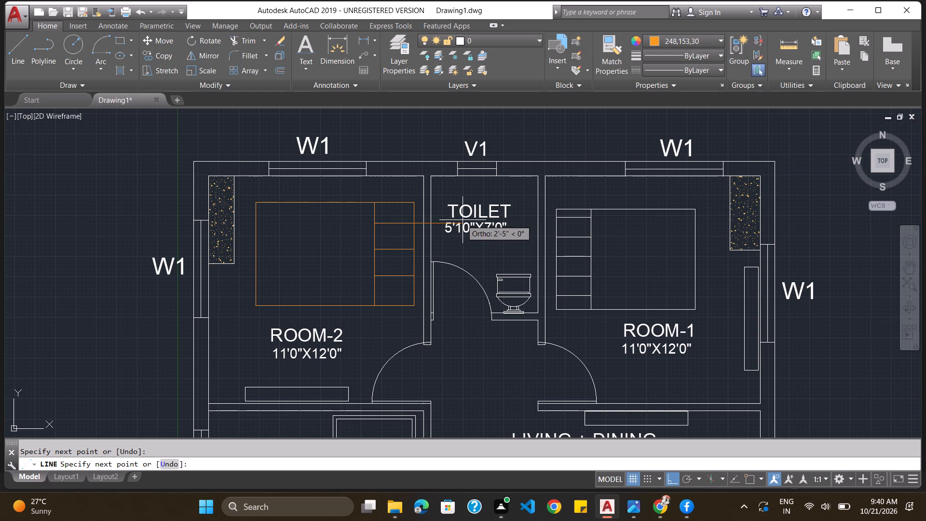
{"action": "key", "text": "Escape"}
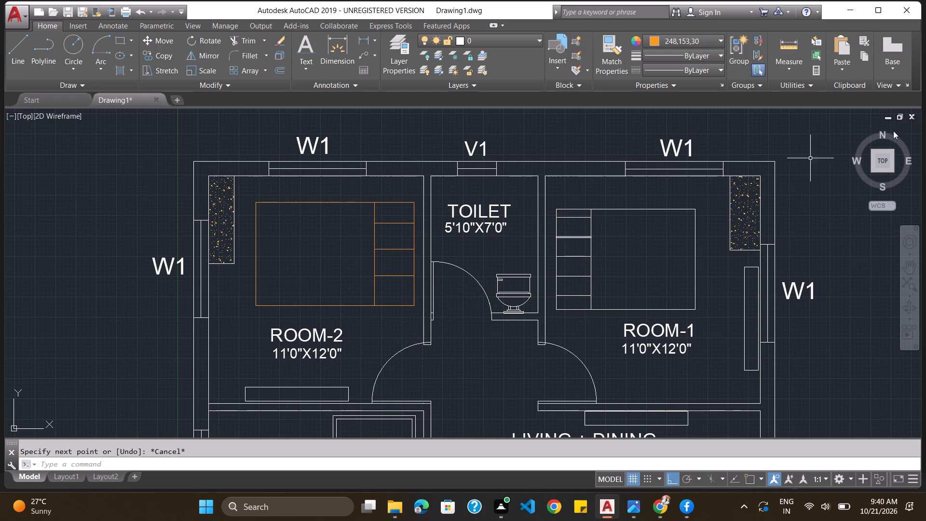
Erase the white bed outline with its inner lines in ROOM-1, together with the ROOM-1 name label.
{"action": "left_click", "coordinate": [612, 209]}
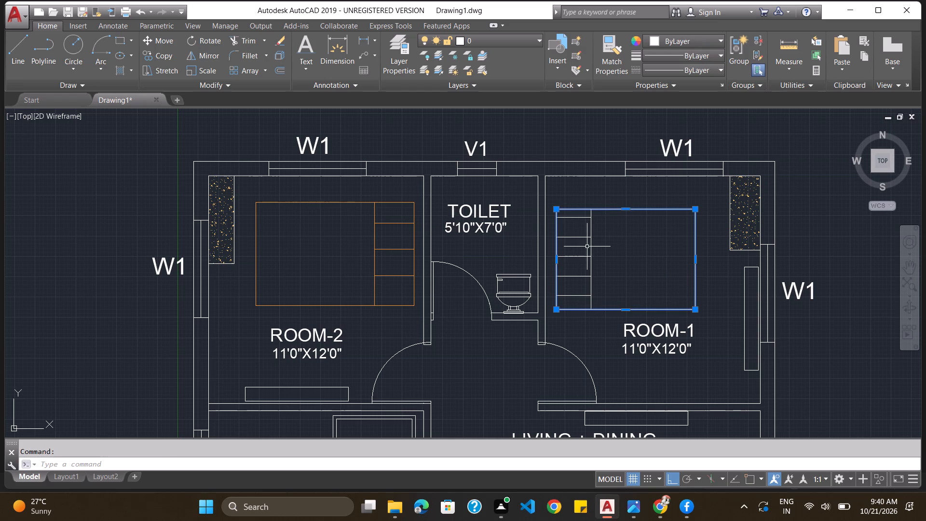
{"action": "left_click_drag", "start_coordinate": [602, 193], "coordinate": [552, 229]}
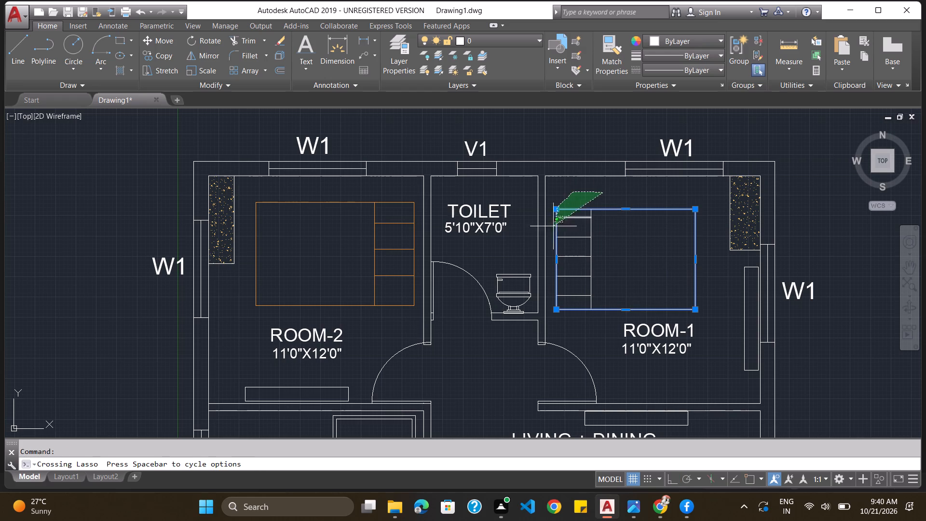
{"action": "left_click_drag", "start_coordinate": [552, 229], "coordinate": [652, 313]}
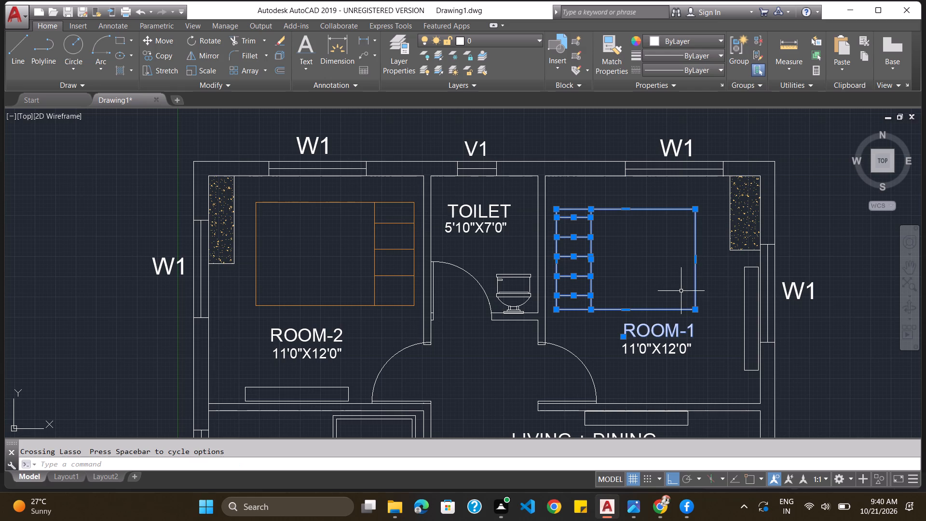
{"action": "key", "text": "Delete"}
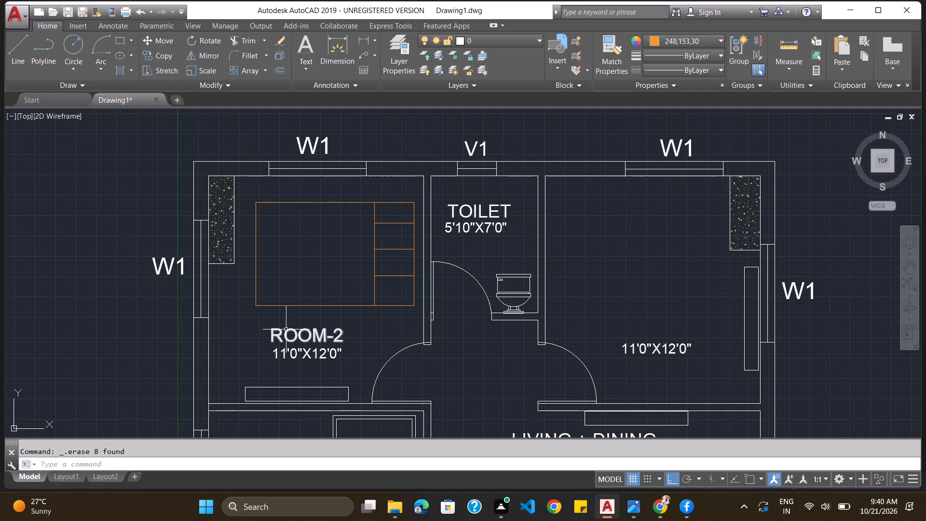
Copy the ROOM-2 name label into the bedroom east of the toilet, just above its 11'0"X12'0" size text.
{"action": "left_click", "coordinate": [289, 330]}
{"action": "key", "text": "ctrl+c"}
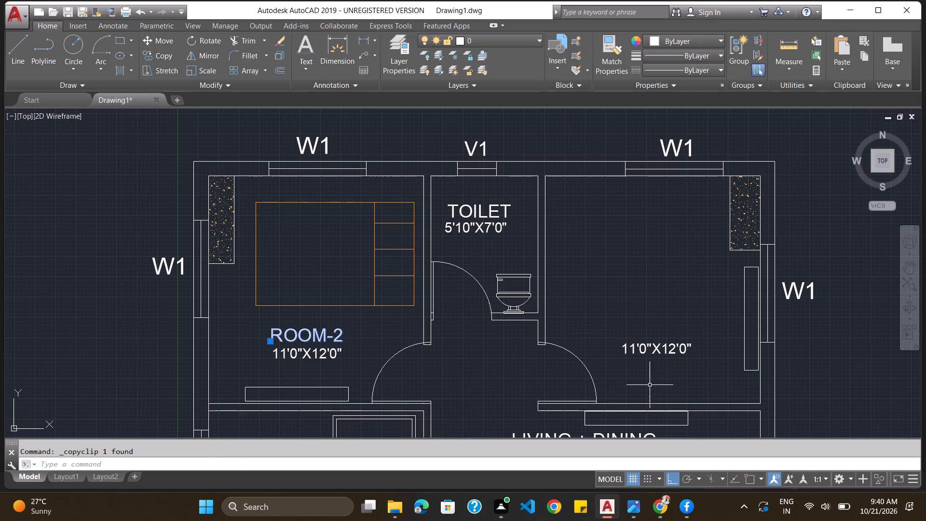
{"action": "key", "text": "ctrl+v"}
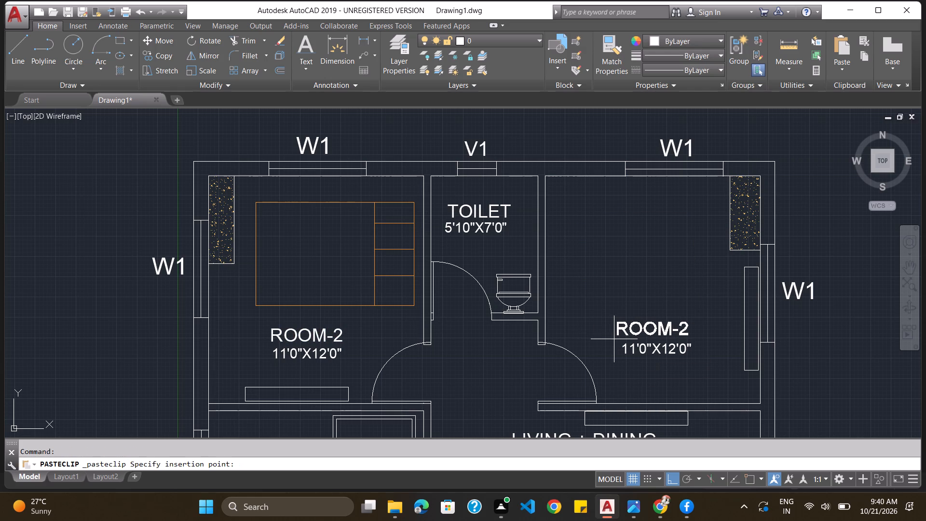
{"action": "left_click", "coordinate": [617, 340]}
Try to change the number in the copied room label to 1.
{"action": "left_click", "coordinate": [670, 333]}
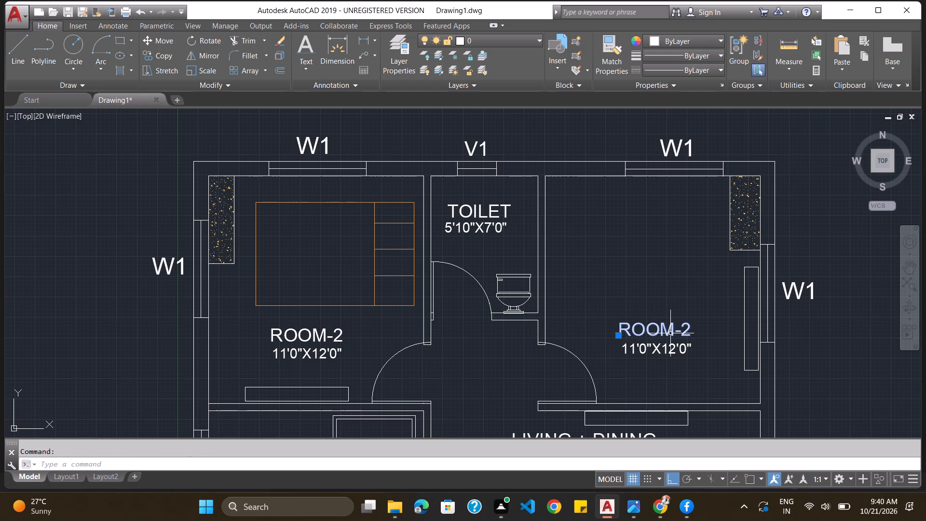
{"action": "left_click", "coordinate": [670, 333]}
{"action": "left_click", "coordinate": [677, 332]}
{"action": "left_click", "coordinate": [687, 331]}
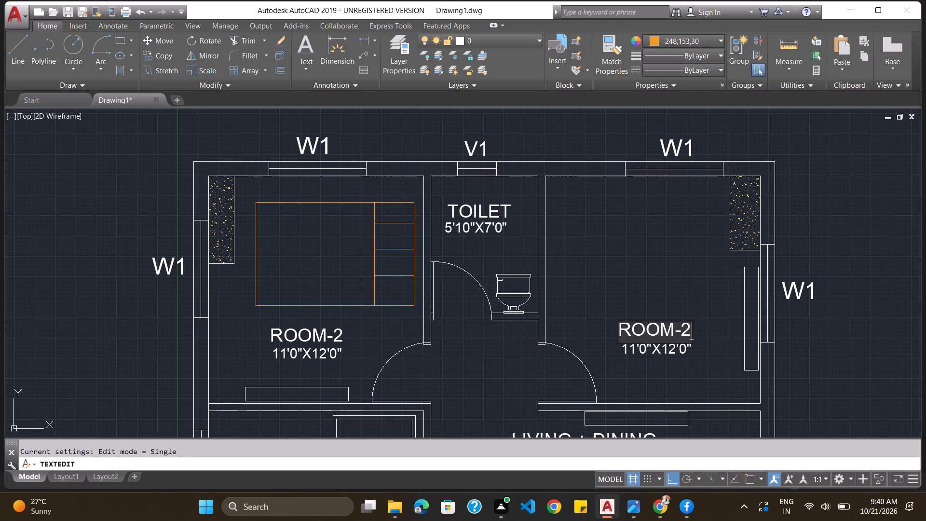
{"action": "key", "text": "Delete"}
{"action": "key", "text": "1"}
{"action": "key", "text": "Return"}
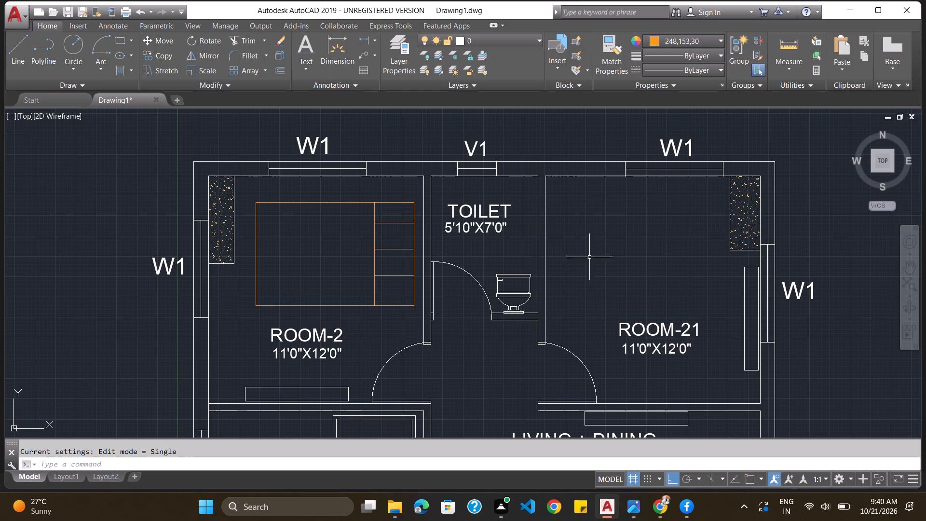
Correct the copied room label above the 11'0"X12'0" text to read ROOM-1.
{"action": "double_click", "coordinate": [690, 333]}
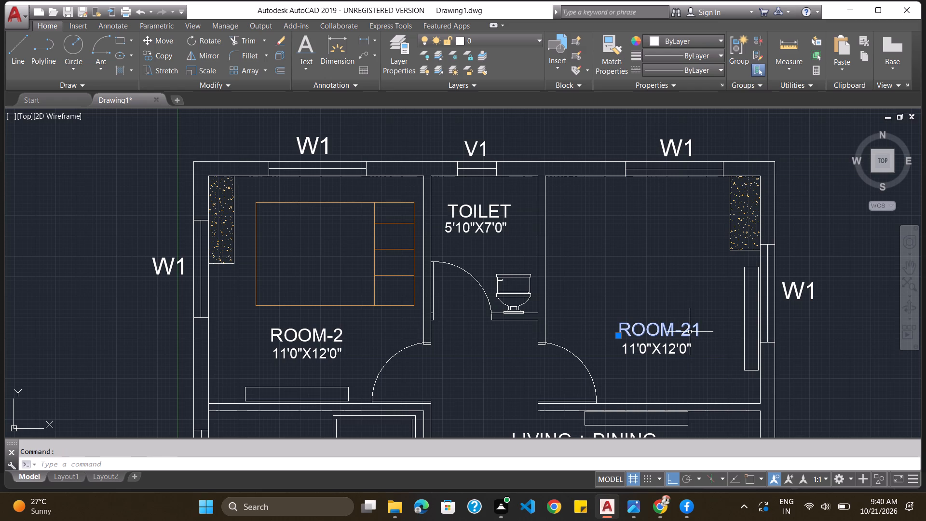
{"action": "left_click", "coordinate": [690, 331]}
{"action": "left_click", "coordinate": [690, 331]}
{"action": "double_click", "coordinate": [690, 331]}
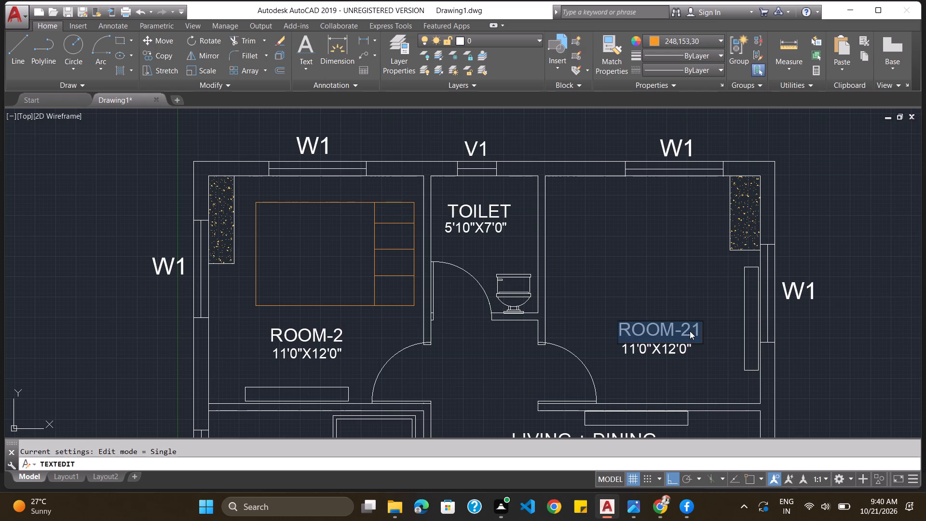
{"action": "left_click", "coordinate": [691, 329]}
{"action": "key", "text": "Delete"}
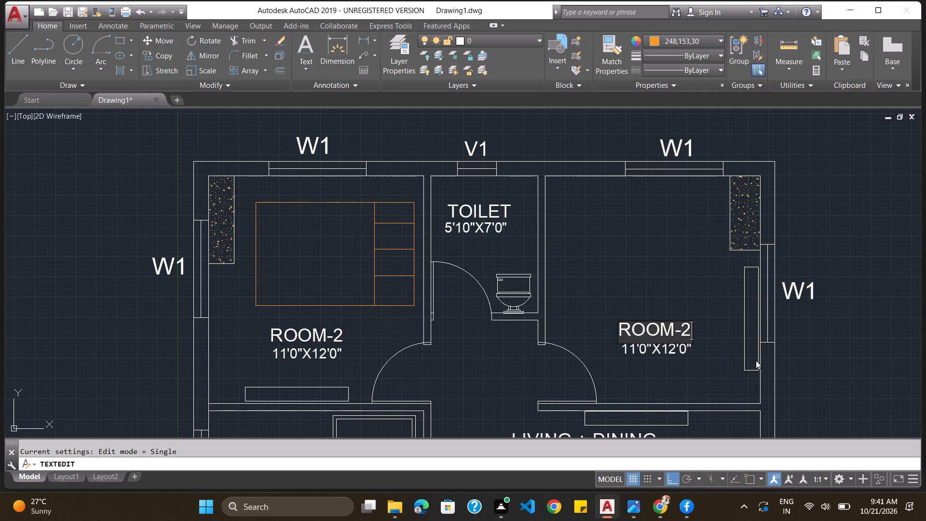
{"action": "key", "text": "Delete"}
{"action": "key", "text": "BackSpace"}
{"action": "key", "text": "1"}
{"action": "key", "text": "Return"}
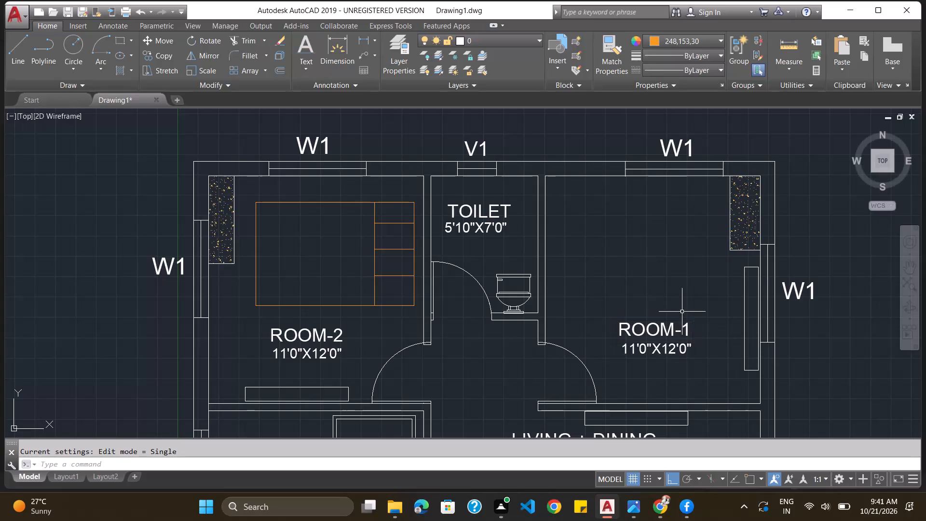
Copy the orange bed with its inner lines from ROOM-2 into ROOM-1, above the room label.
{"action": "left_click", "coordinate": [263, 203]}
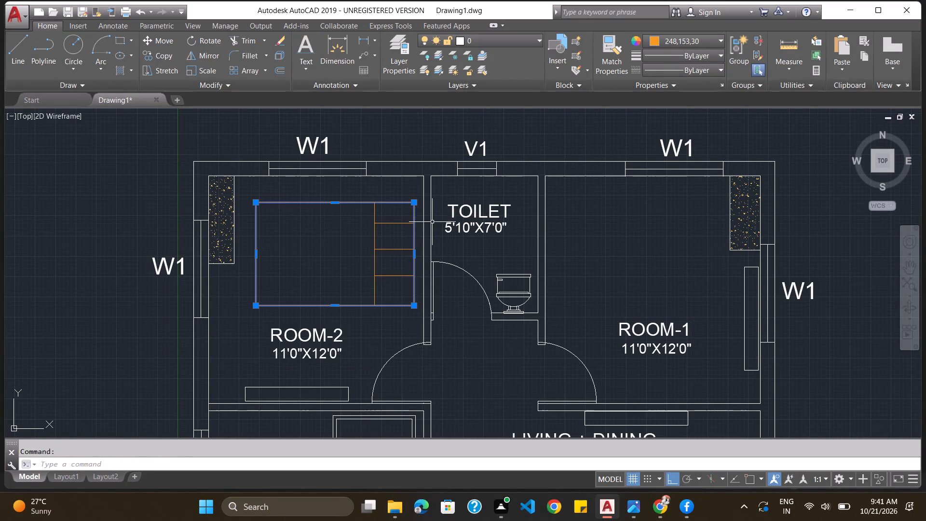
{"action": "left_click_drag", "start_coordinate": [392, 214], "coordinate": [384, 281]}
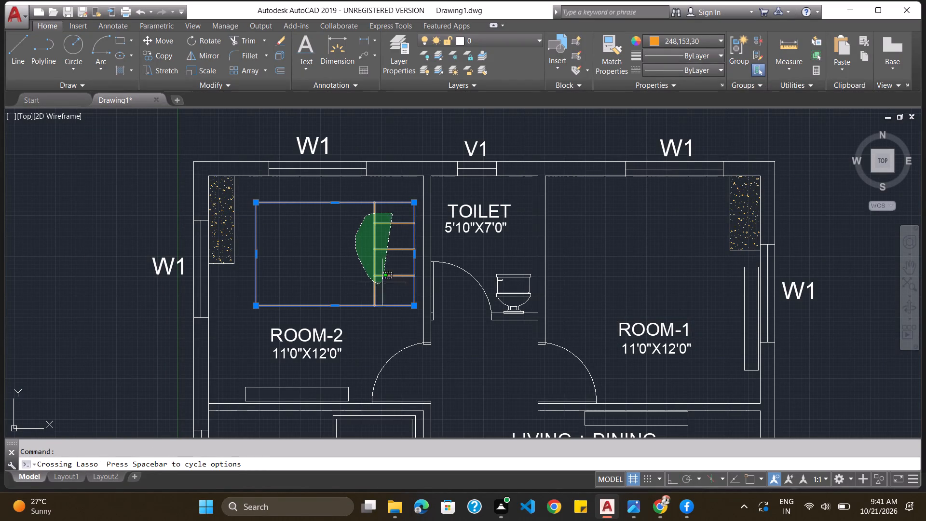
{"action": "left_click_drag", "start_coordinate": [384, 281], "coordinate": [398, 281]}
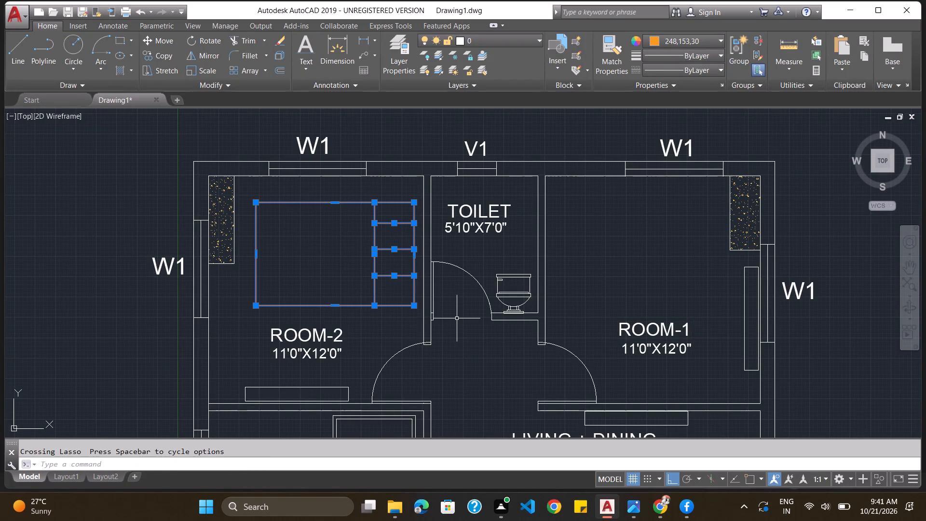
{"action": "key", "text": "ctrl+c"}
{"action": "key", "text": "ctrl+v"}
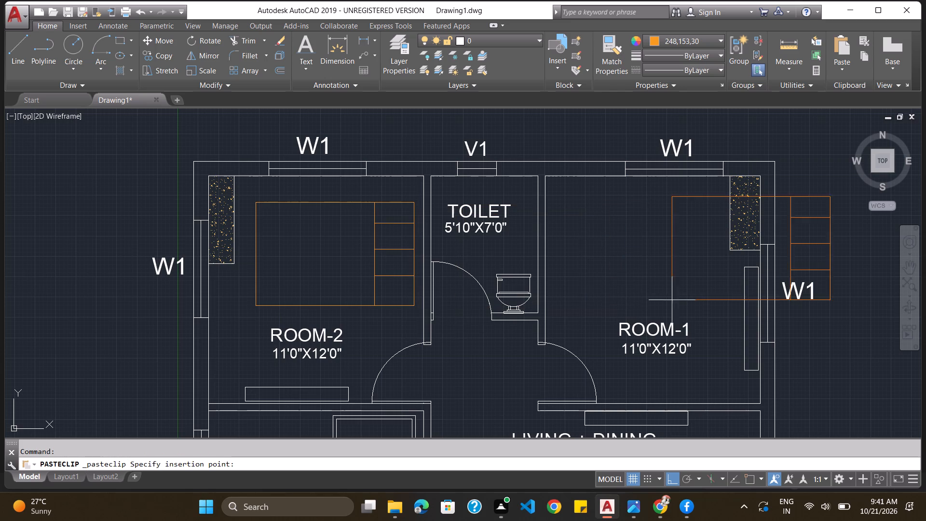
{"action": "left_click", "coordinate": [556, 304]}
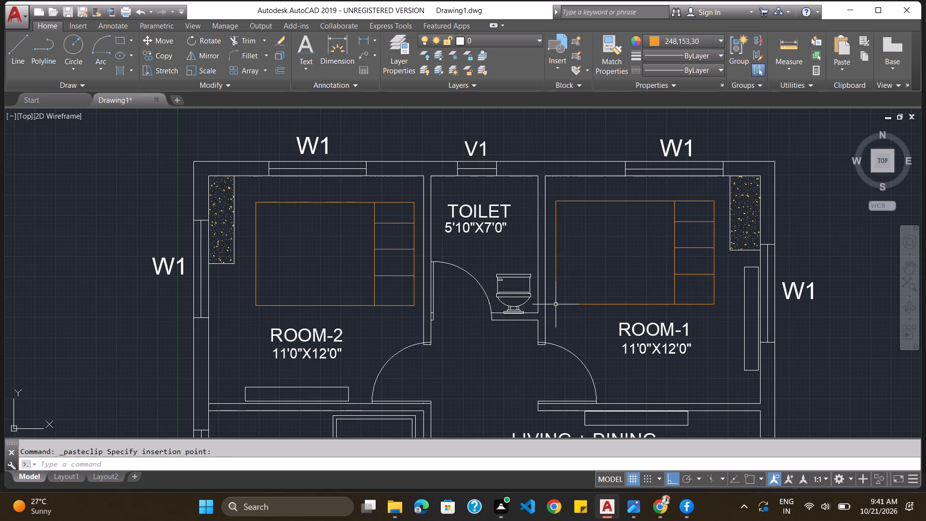
Rotate the copied orange bed in ROOM-1 by 180 degrees about its northwest corner.
{"action": "left_click_drag", "start_coordinate": [633, 188], "coordinate": [697, 293]}
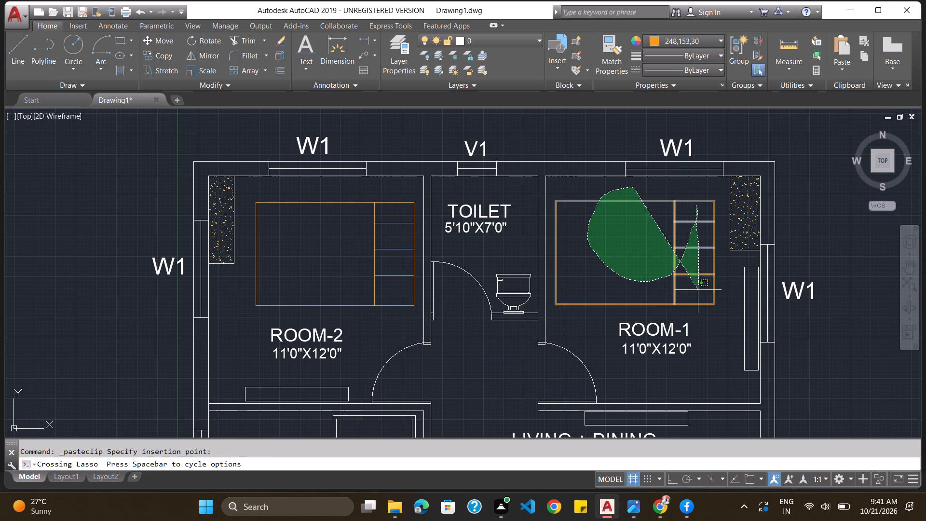
{"action": "left_click_drag", "start_coordinate": [697, 293], "coordinate": [673, 307]}
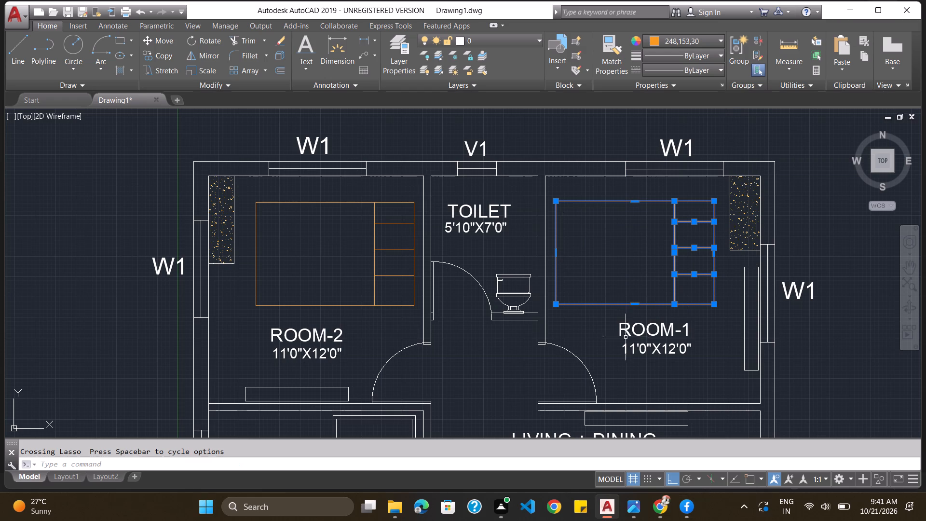
{"action": "left_click", "coordinate": [195, 41]}
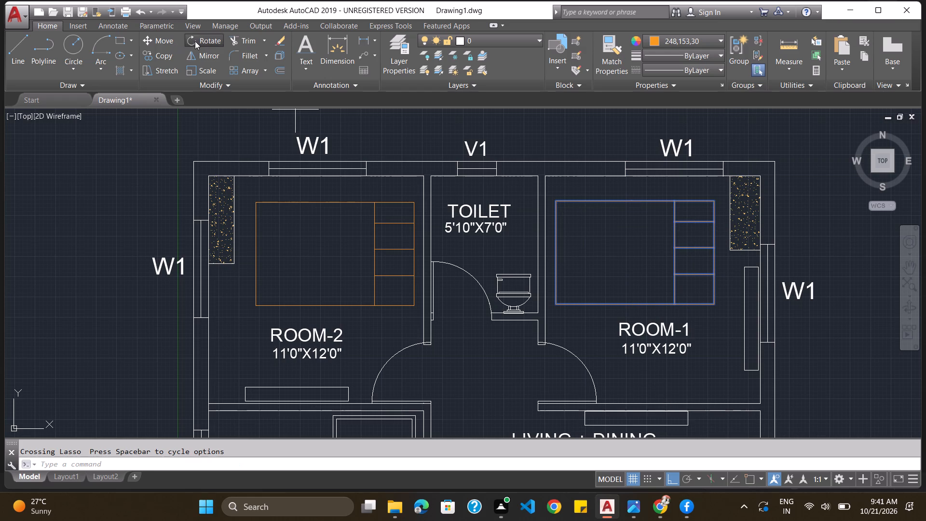
{"action": "left_click", "coordinate": [556, 201]}
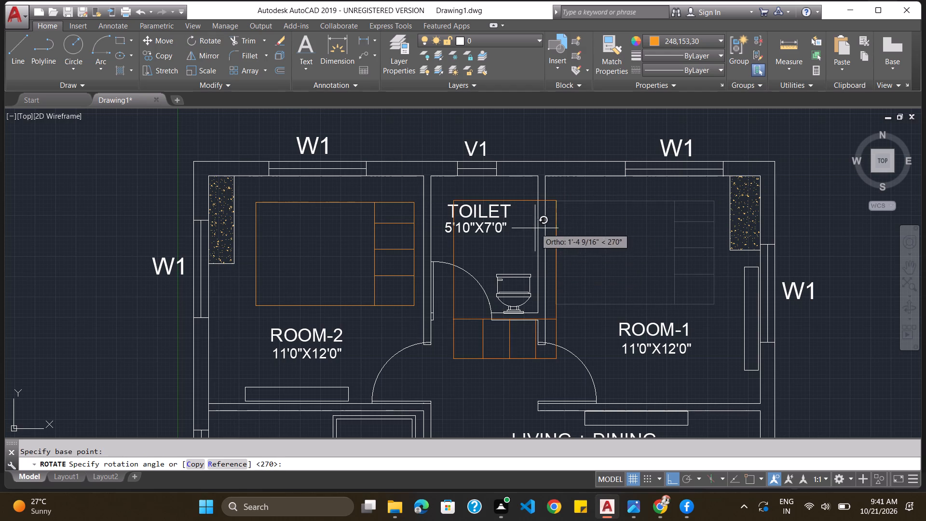
{"action": "left_click", "coordinate": [490, 213]}
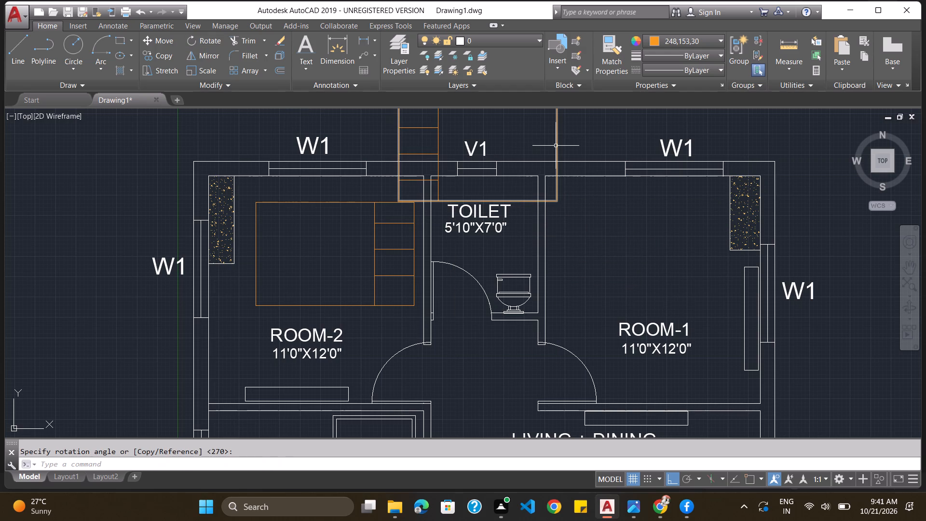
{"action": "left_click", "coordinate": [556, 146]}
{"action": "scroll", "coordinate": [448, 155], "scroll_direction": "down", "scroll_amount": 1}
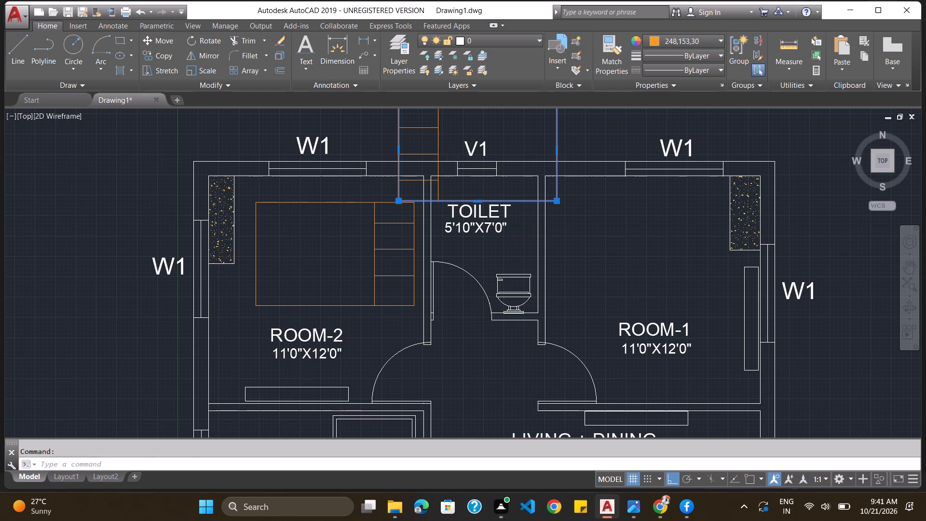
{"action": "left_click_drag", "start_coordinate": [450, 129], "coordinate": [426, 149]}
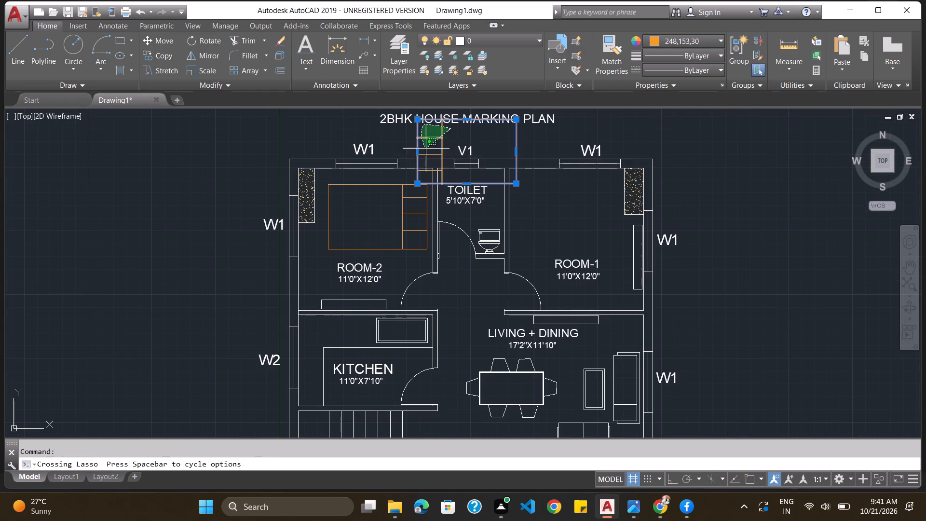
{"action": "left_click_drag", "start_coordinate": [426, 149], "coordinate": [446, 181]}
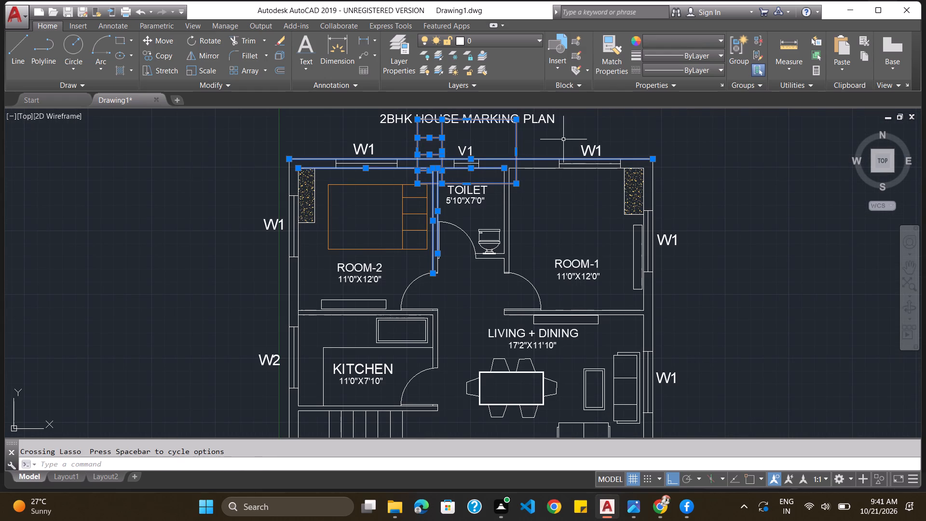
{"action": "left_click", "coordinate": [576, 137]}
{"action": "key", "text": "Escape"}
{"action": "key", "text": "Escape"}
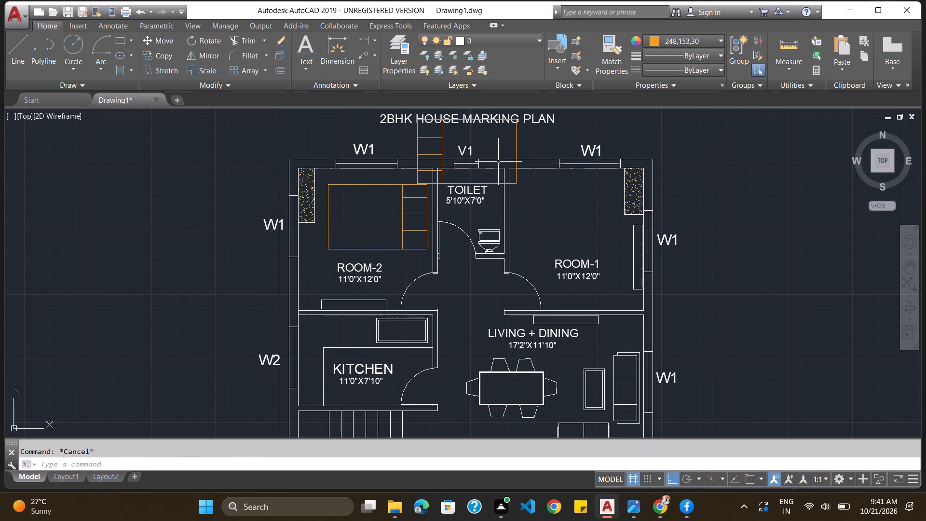
Move the rotated orange bed with its inner lines into ROOM-1, with Ortho off, placing its pillow end near the toilet wall.
{"action": "left_click", "coordinate": [517, 147]}
{"action": "scroll", "coordinate": [408, 140], "scroll_direction": "up", "scroll_amount": 1}
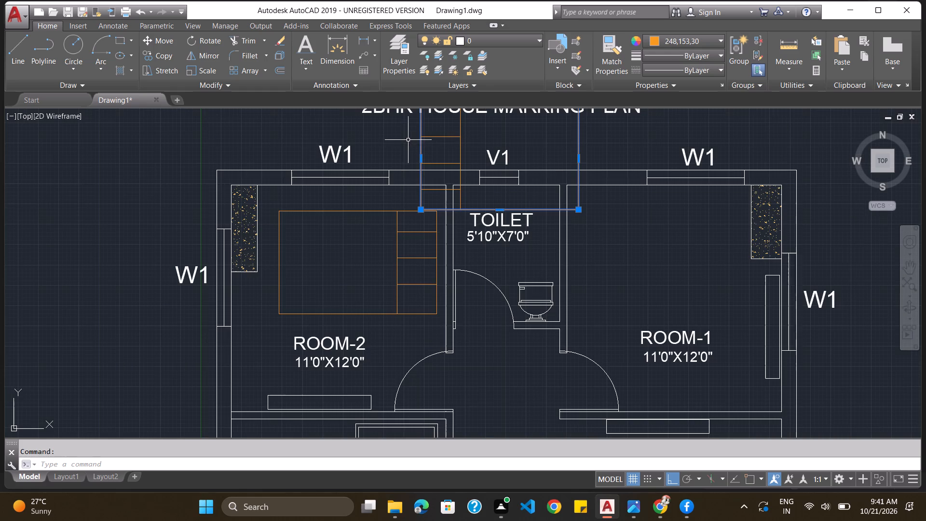
{"action": "left_click", "coordinate": [443, 137]}
{"action": "left_click", "coordinate": [446, 162]}
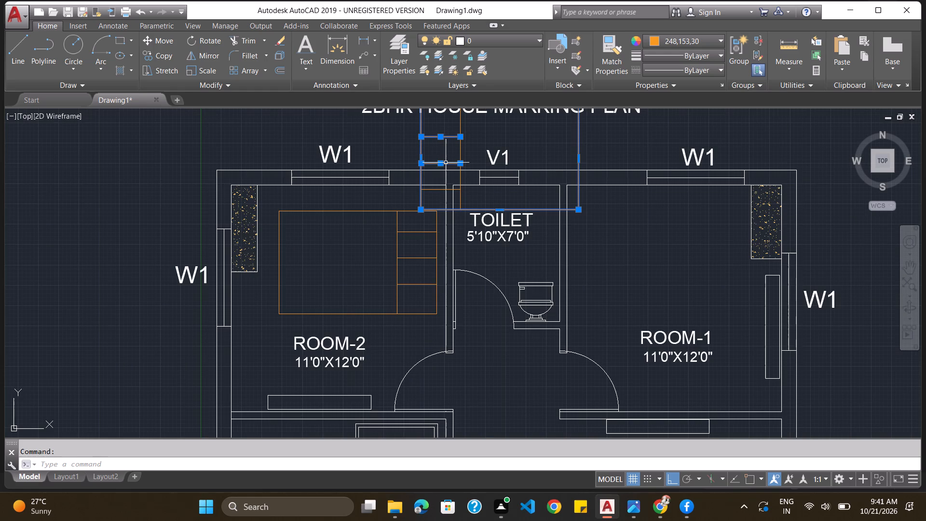
{"action": "left_click", "coordinate": [449, 188]}
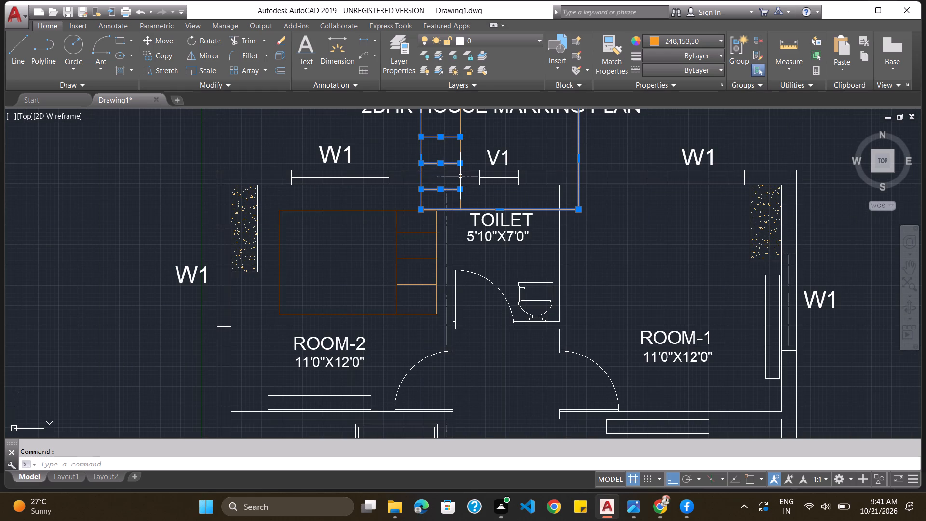
{"action": "left_click", "coordinate": [461, 176]}
{"action": "scroll", "coordinate": [470, 179], "scroll_direction": "down", "scroll_amount": 1}
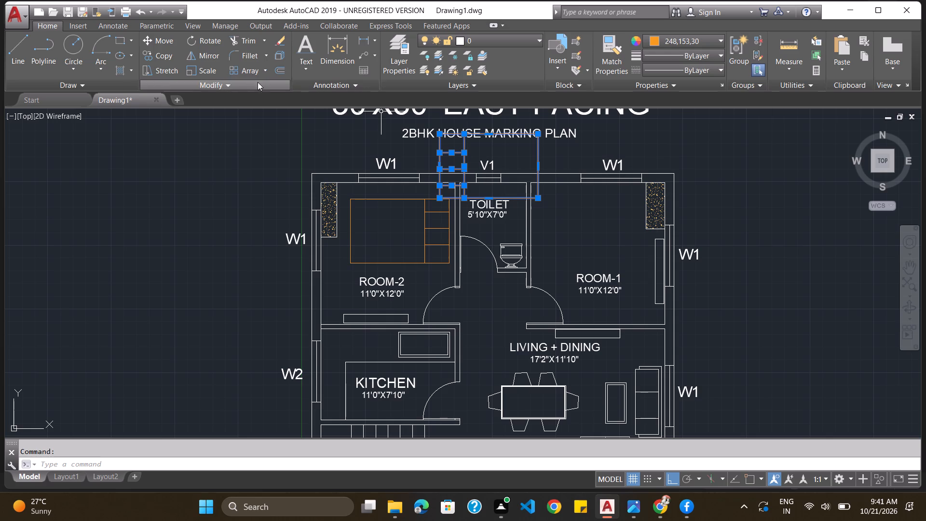
{"action": "key", "text": "m"}
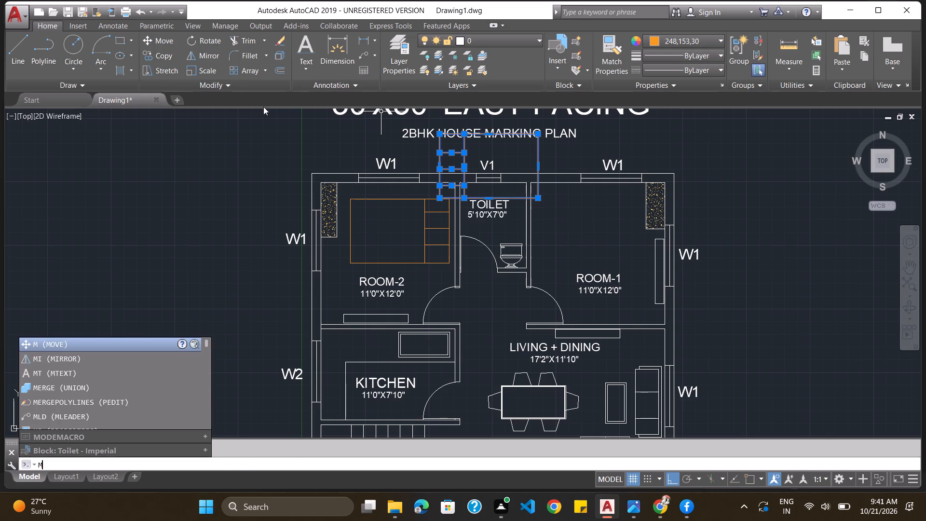
{"action": "key", "text": "Return"}
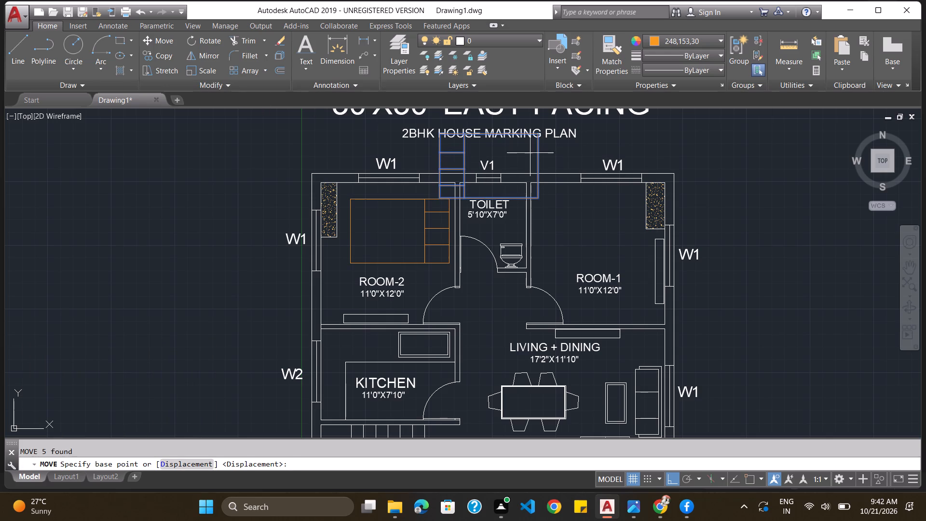
{"action": "left_click_drag", "start_coordinate": [517, 151], "coordinate": [558, 191]}
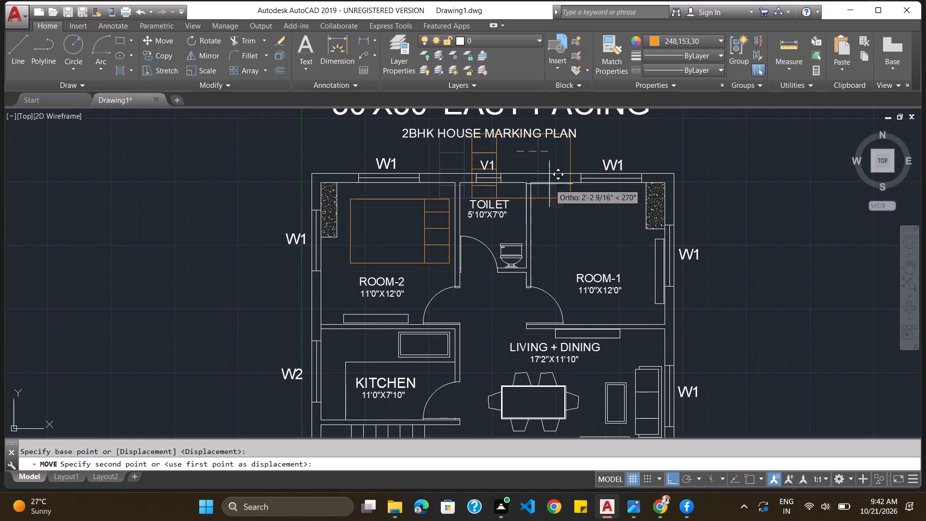
{"action": "left_click_drag", "start_coordinate": [558, 191], "coordinate": [571, 195]}
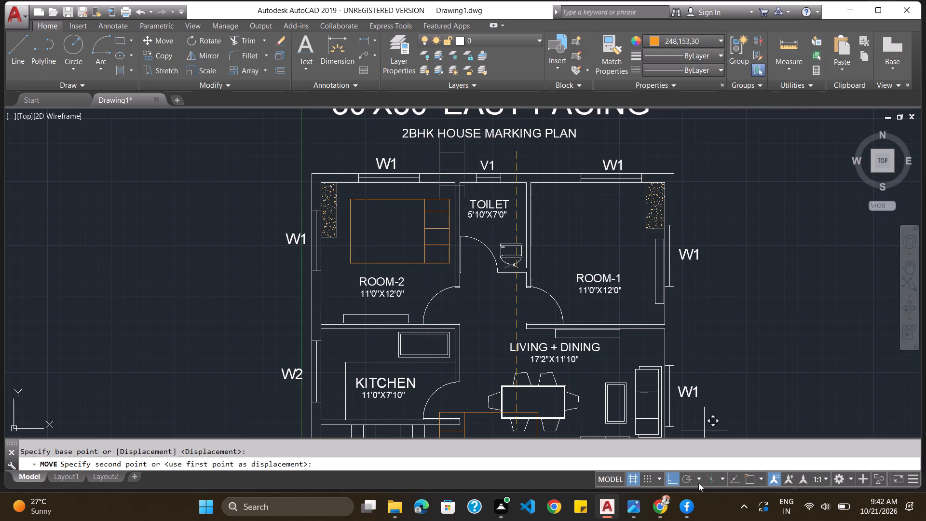
{"action": "left_click", "coordinate": [674, 476]}
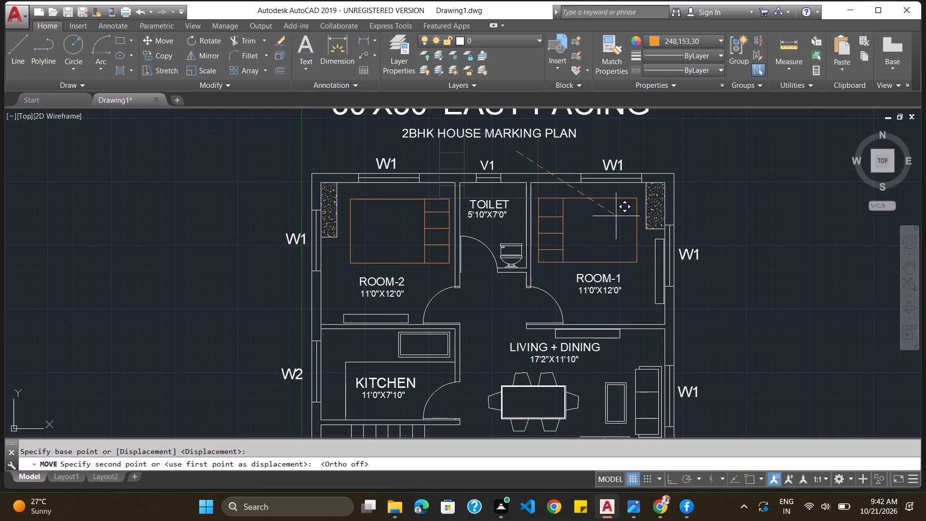
{"action": "left_click", "coordinate": [616, 216]}
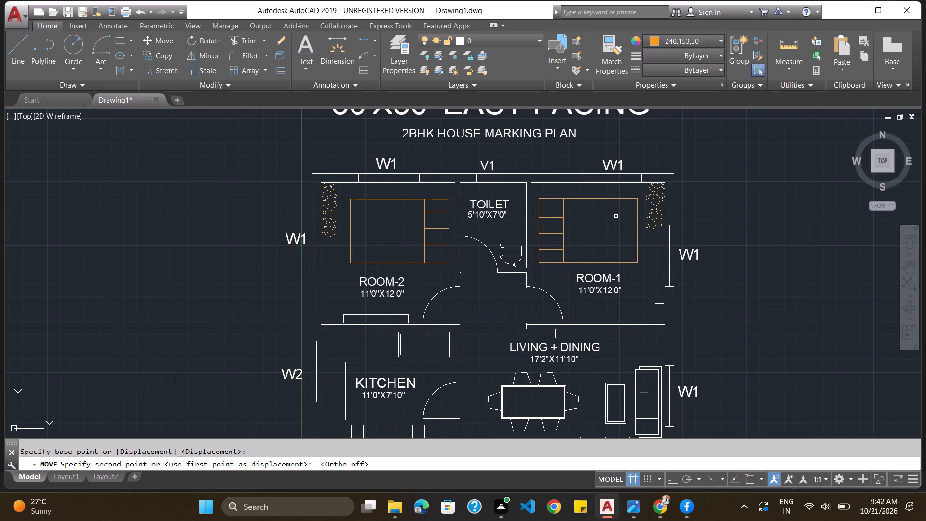
Erase the three narrow white rectangles along the living room's north wall, ROOM-1's east wall and ROOM-2's south wall.
{"action": "scroll", "coordinate": [625, 210], "scroll_direction": "down", "scroll_amount": 3}
{"action": "scroll", "coordinate": [633, 232], "scroll_direction": "up", "scroll_amount": 2}
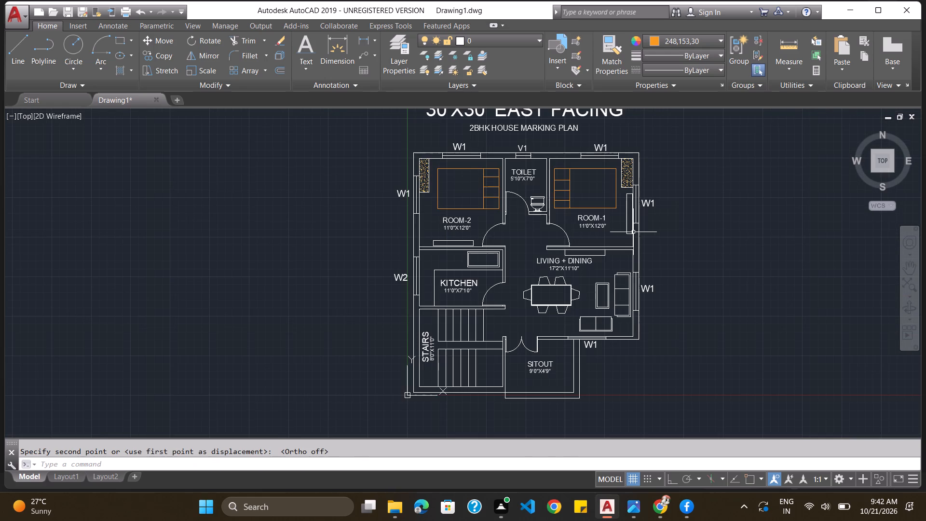
{"action": "scroll", "coordinate": [633, 232], "scroll_direction": "down", "scroll_amount": 1}
{"action": "scroll", "coordinate": [633, 232], "scroll_direction": "up", "scroll_amount": 2}
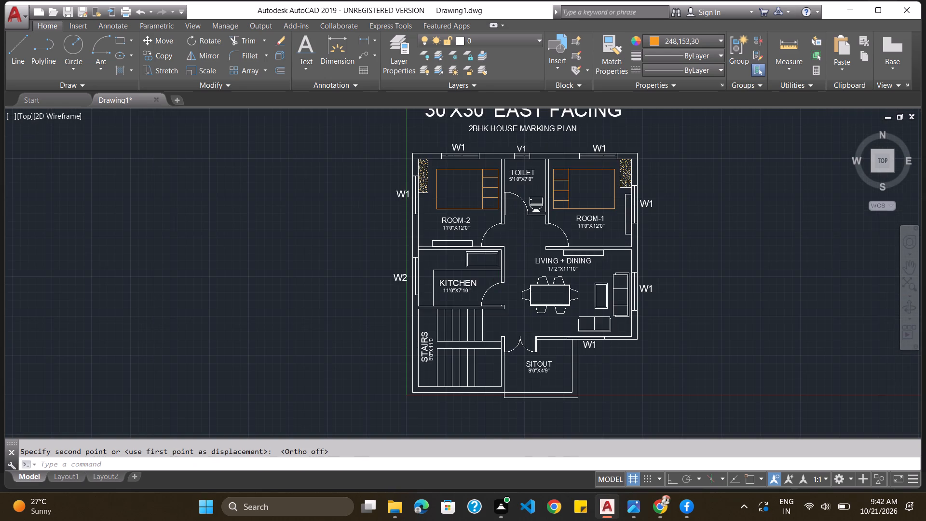
{"action": "scroll", "coordinate": [633, 232], "scroll_direction": "up", "scroll_amount": 2}
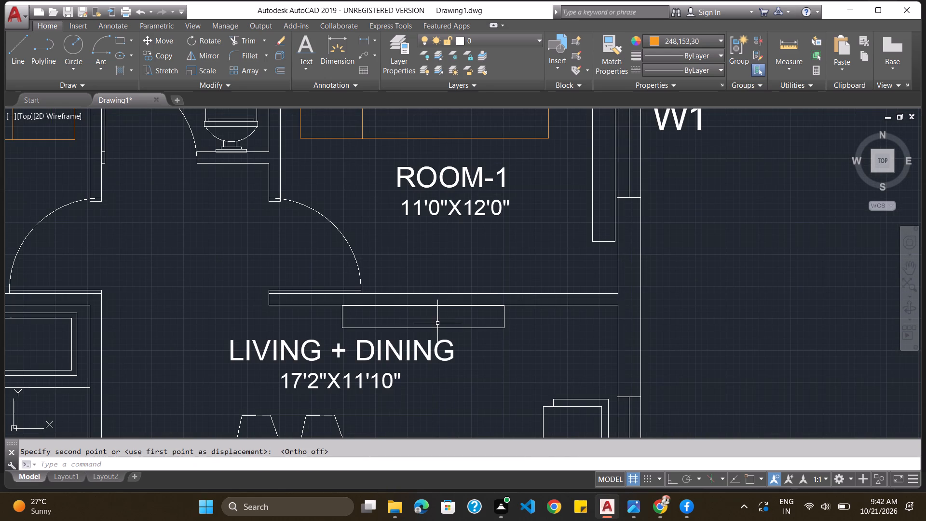
{"action": "left_click", "coordinate": [437, 327]}
{"action": "scroll", "coordinate": [407, 265], "scroll_direction": "down", "scroll_amount": 1}
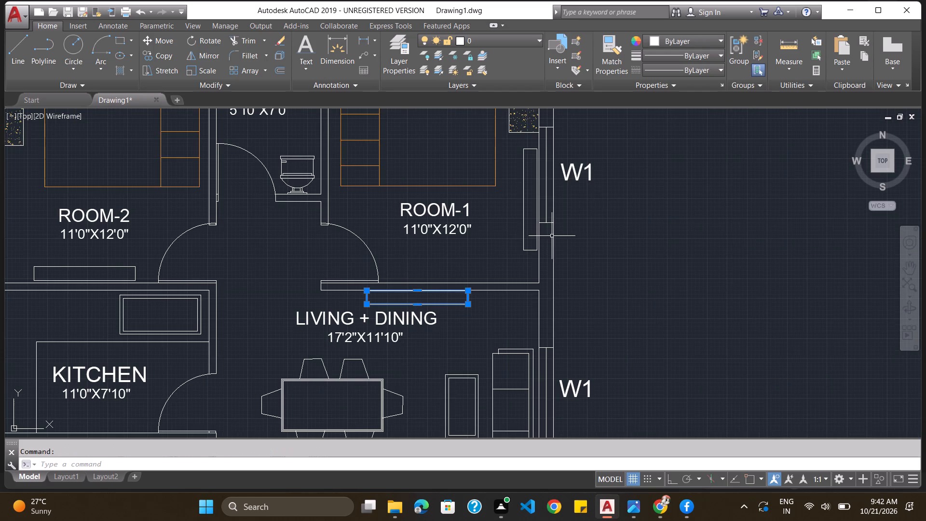
{"action": "left_click", "coordinate": [524, 240]}
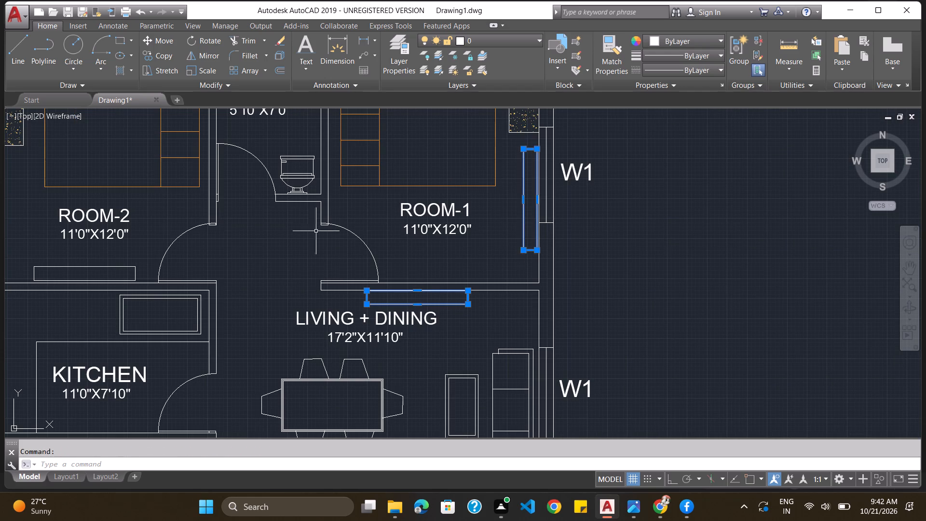
{"action": "scroll", "coordinate": [275, 239], "scroll_direction": "down", "scroll_amount": 2}
{"action": "left_click", "coordinate": [208, 250]}
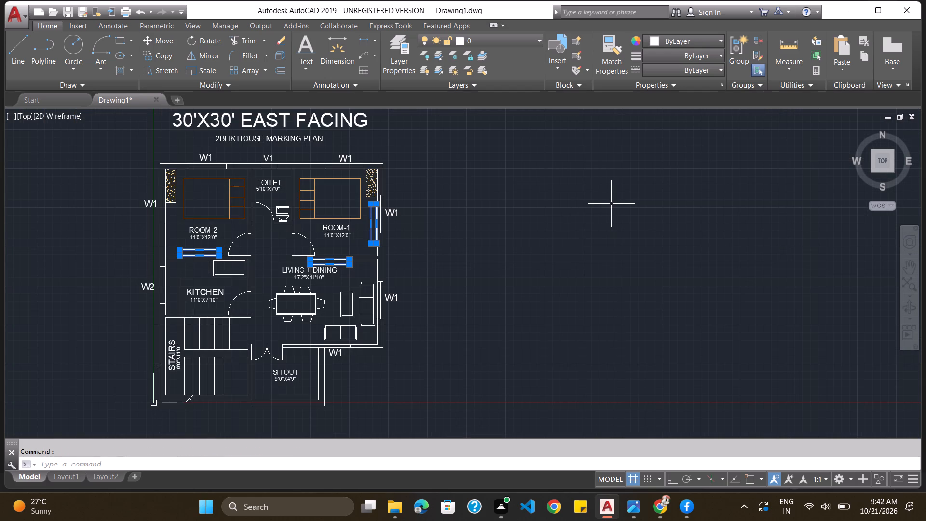
{"action": "key", "text": "Delete"}
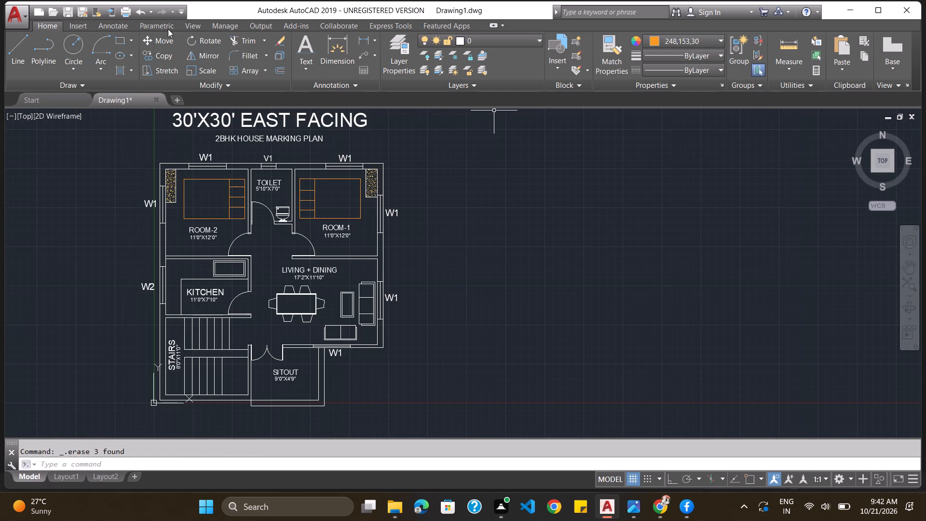
Draw a narrow orange rectangle against ROOM-1's east wall, just south of the hatched wardrobe.
{"action": "left_click", "coordinate": [116, 40]}
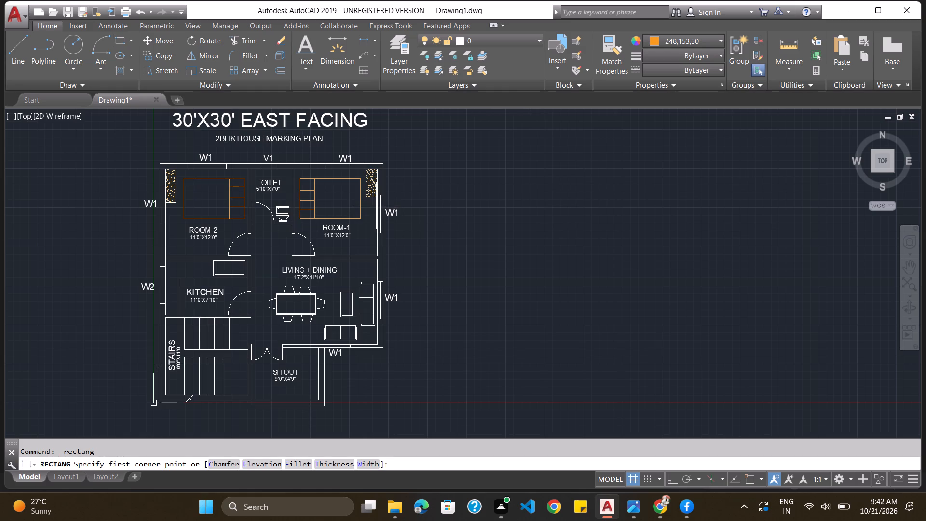
{"action": "left_click", "coordinate": [377, 206]}
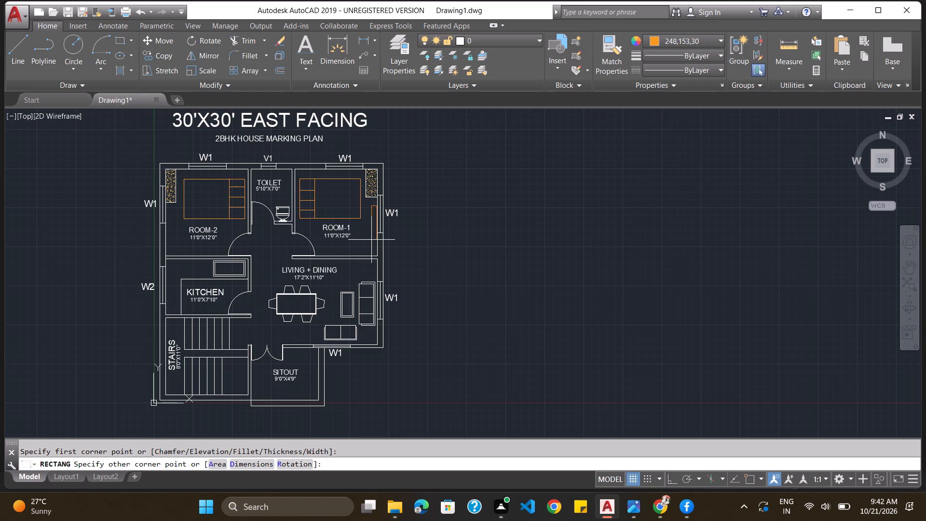
{"action": "left_click", "coordinate": [371, 240]}
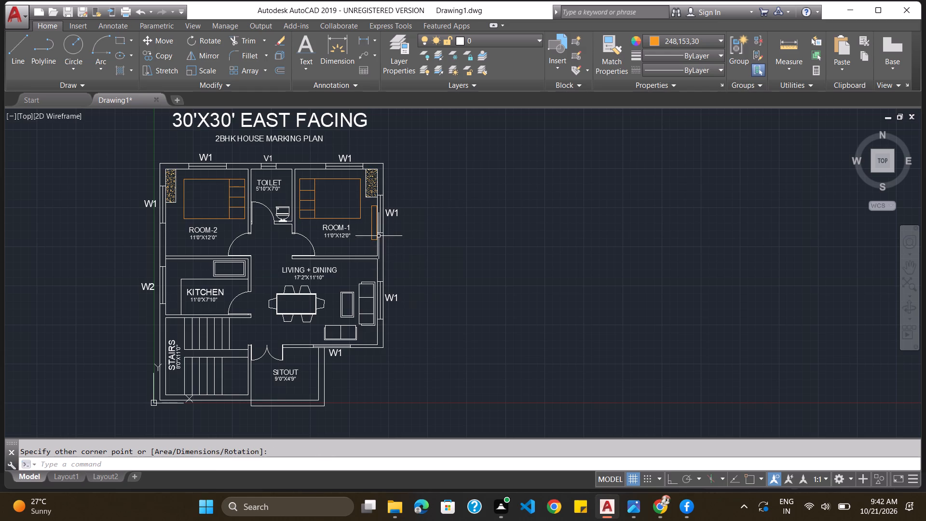
Copy the narrow orange rectangle from ROOM-1's east wall and paste it upright against ROOM-2's south wall.
{"action": "left_click", "coordinate": [370, 237]}
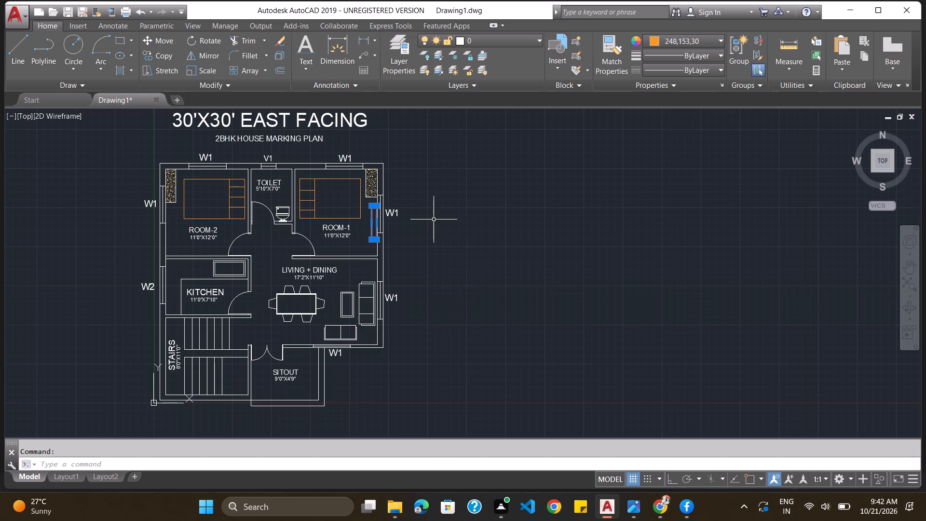
{"action": "key", "text": "ctrl+c"}
{"action": "key", "text": "ctrl+v"}
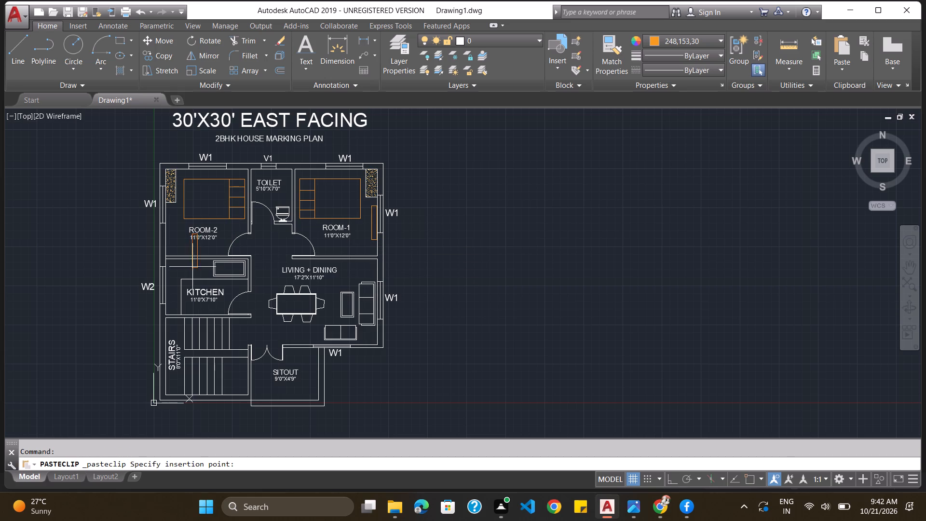
{"action": "scroll", "coordinate": [187, 255], "scroll_direction": "up", "scroll_amount": 1}
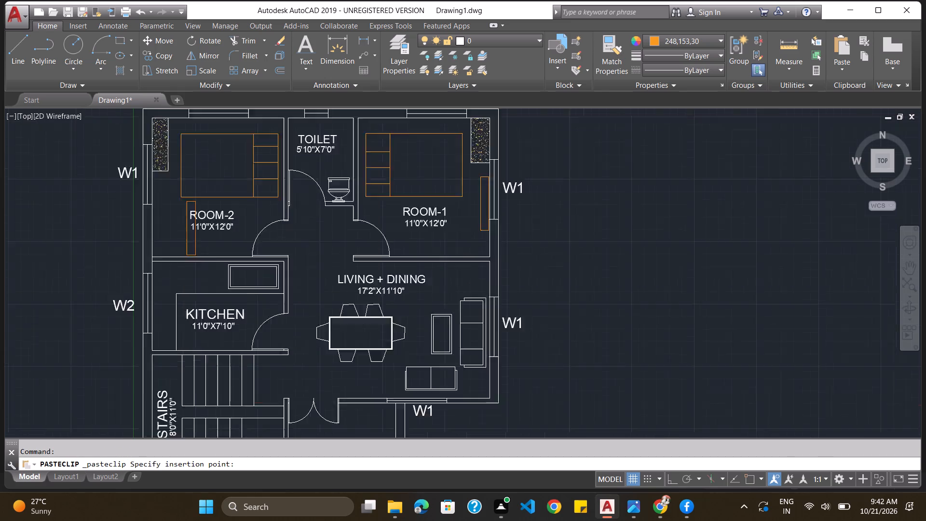
{"action": "scroll", "coordinate": [187, 255], "scroll_direction": "up", "scroll_amount": 2}
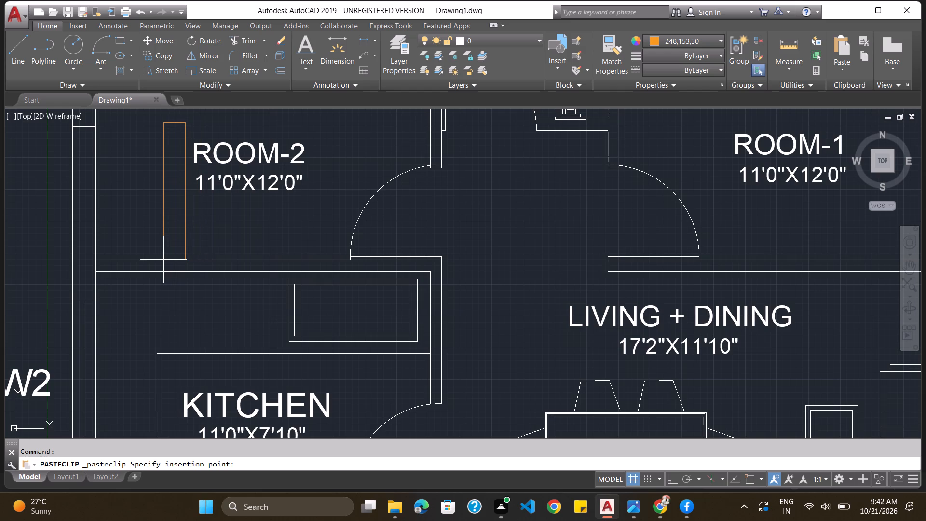
{"action": "left_click", "coordinate": [163, 260]}
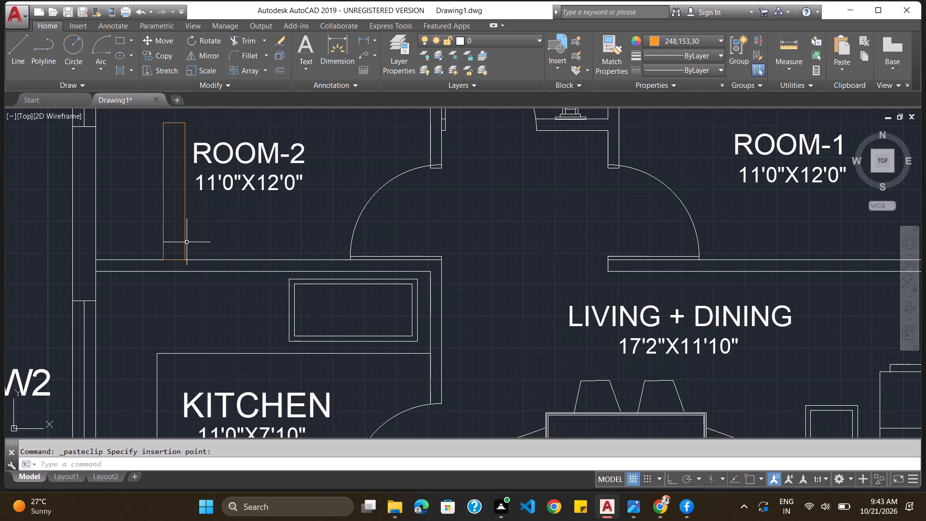
Rotate the copied orange rectangle by 270° about its southeast corner, with Ortho on, so it lies along ROOM-2's south wall.
{"action": "type", "text": "RO"}
{"action": "key", "text": "Return"}
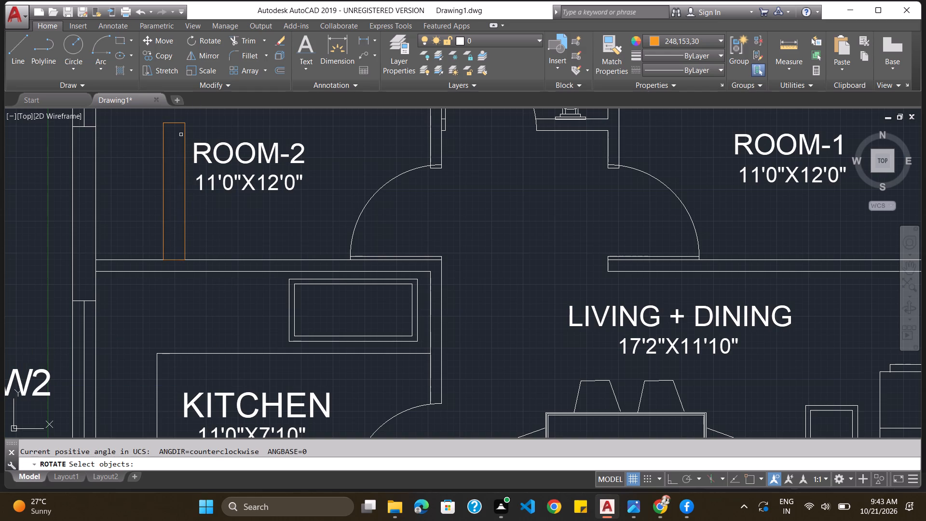
{"action": "left_click", "coordinate": [185, 137]}
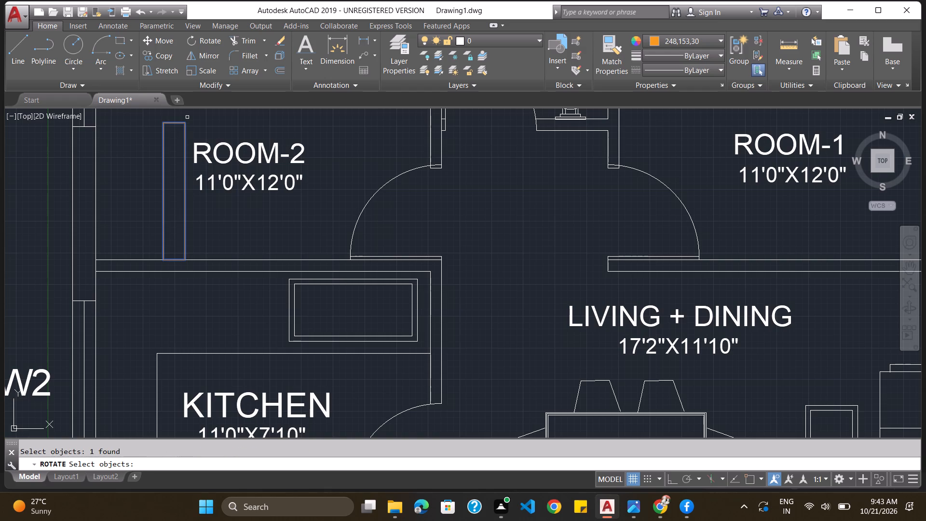
{"action": "key", "text": "Return"}
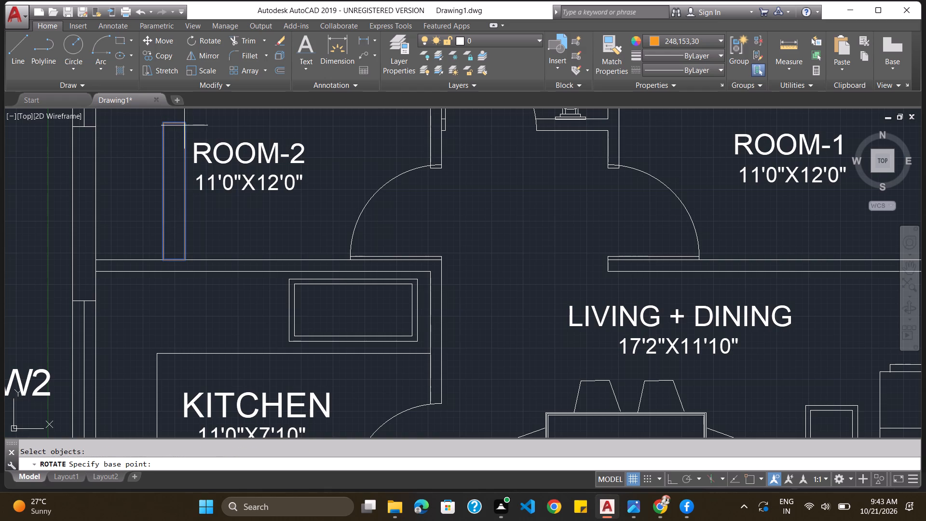
{"action": "left_click", "coordinate": [185, 260]}
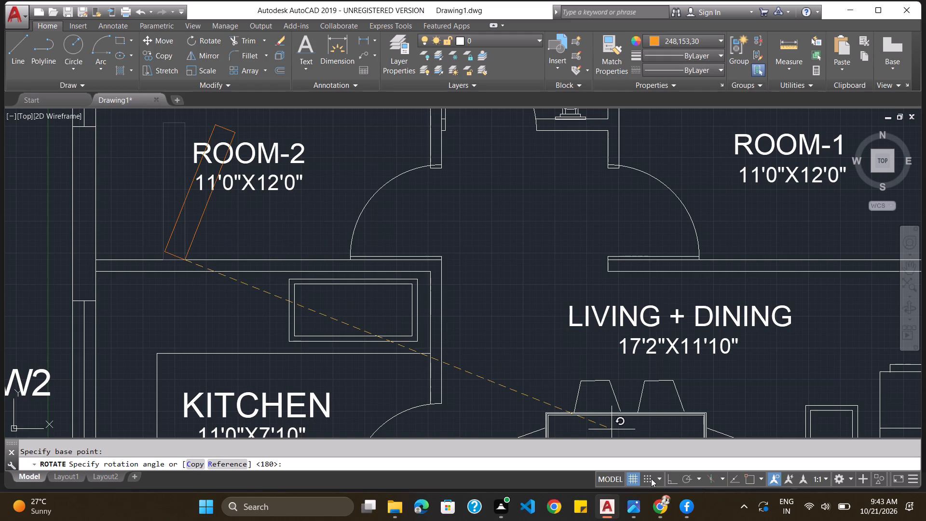
{"action": "left_click", "coordinate": [672, 483]}
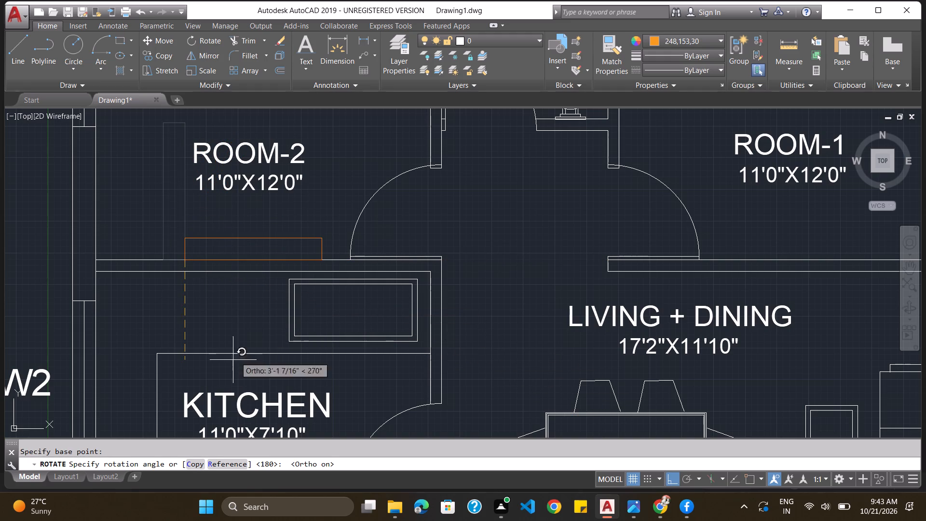
{"action": "left_click", "coordinate": [207, 372]}
Copy the horizontal orange rectangle from ROOM-2 and paste it against the living room's north wall, above the LIVING + DINING label.
{"action": "scroll", "coordinate": [261, 252], "scroll_direction": "down", "scroll_amount": 4}
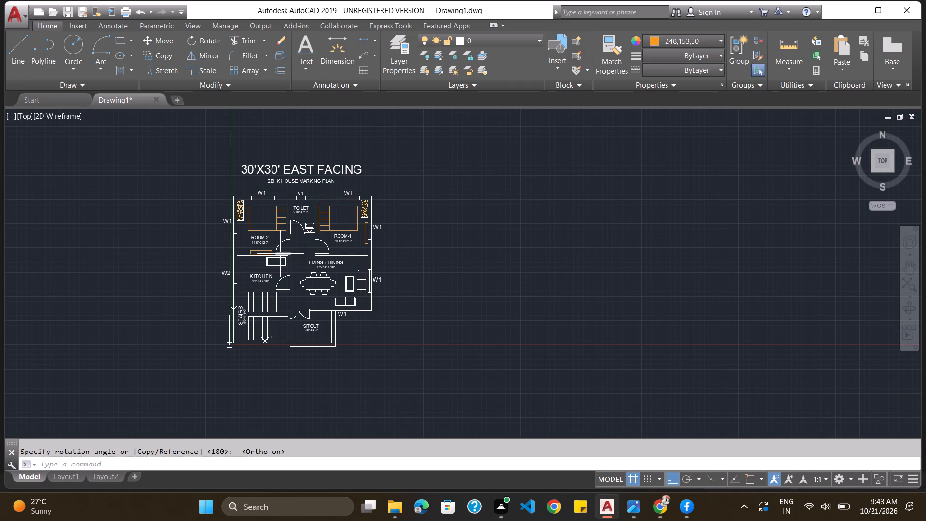
{"action": "scroll", "coordinate": [280, 254], "scroll_direction": "up", "scroll_amount": 2}
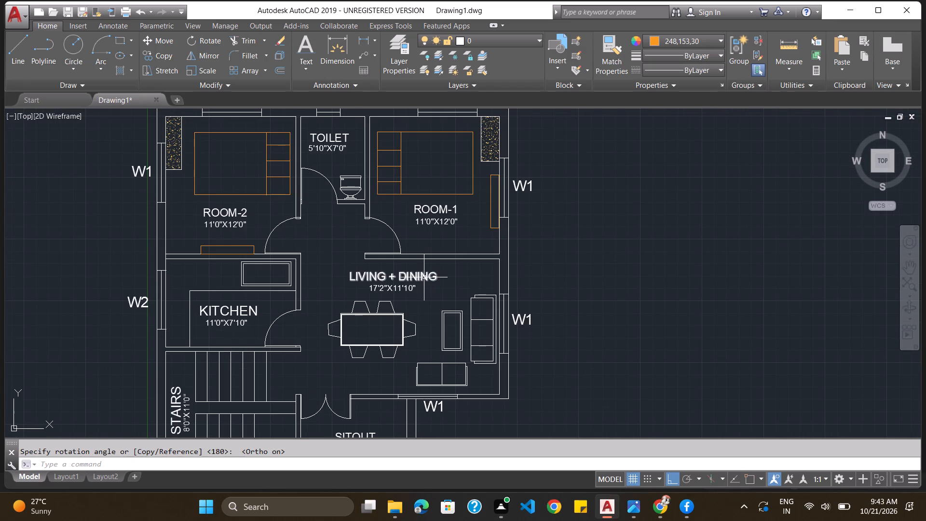
{"action": "left_click", "coordinate": [231, 246]}
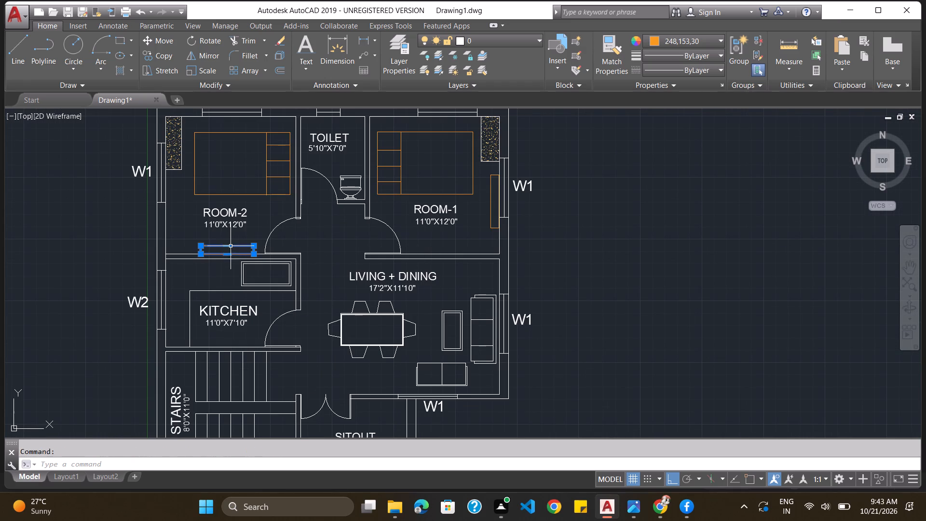
{"action": "key", "text": "ctrl+c"}
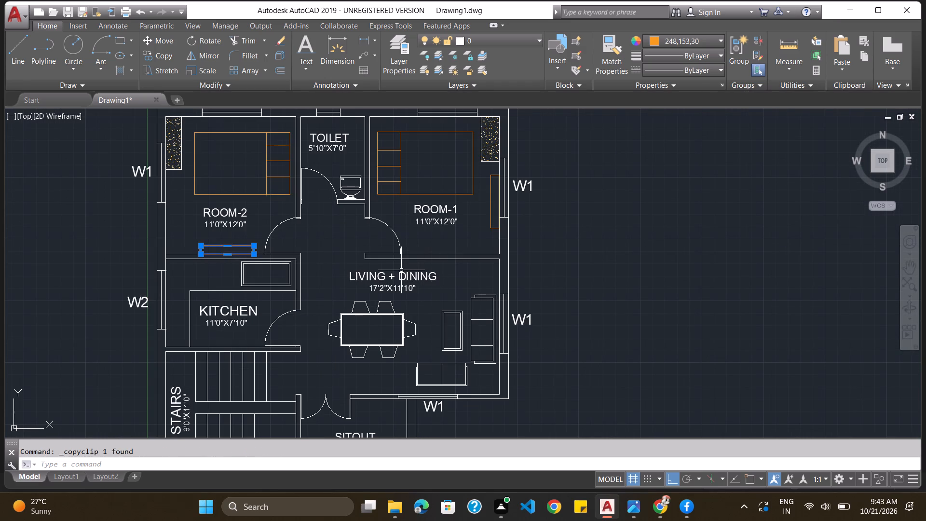
{"action": "key", "text": "ctrl+v"}
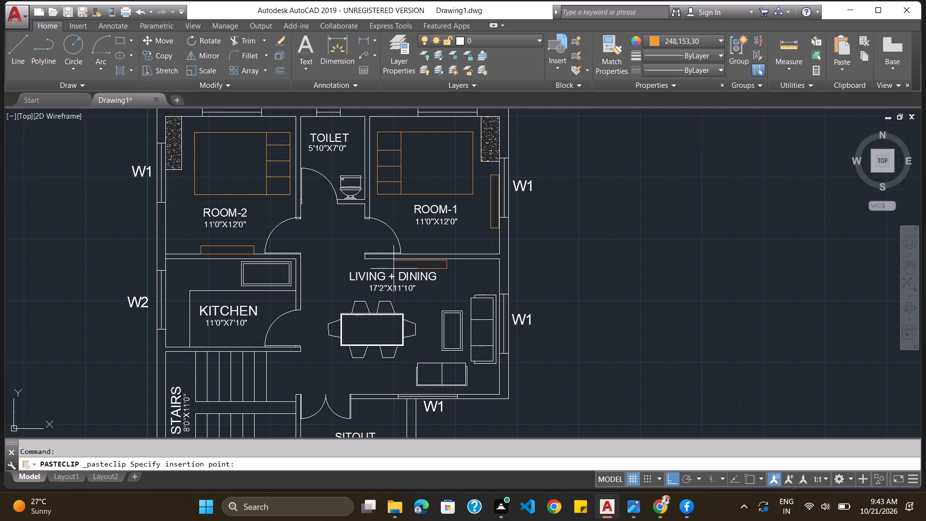
{"action": "left_click", "coordinate": [394, 268]}
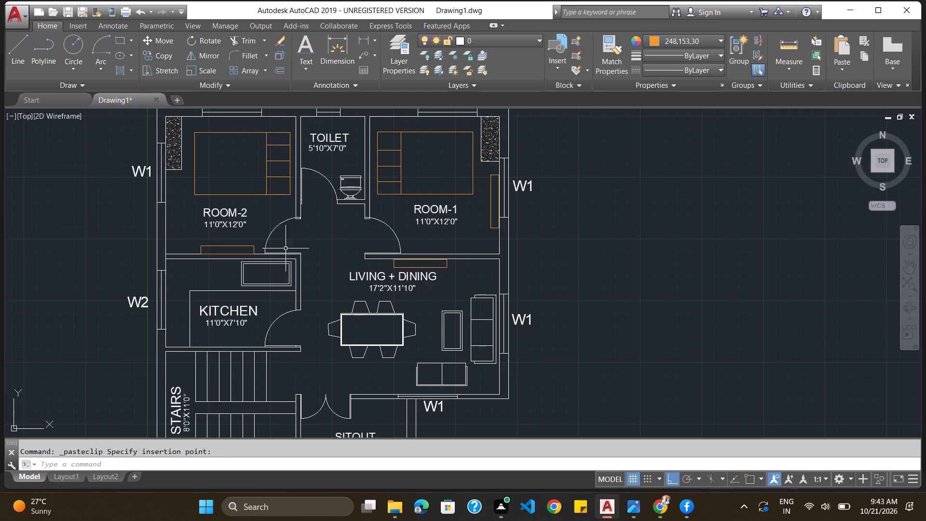
Offset the three orange wall-unit rectangles in ROOM-2, ROOM-1 and the living room inward by 0.5" for double outlines.
{"action": "scroll", "coordinate": [286, 248], "scroll_direction": "down", "scroll_amount": 1}
{"action": "scroll", "coordinate": [259, 248], "scroll_direction": "up", "scroll_amount": 2}
{"action": "left_click", "coordinate": [258, 244]}
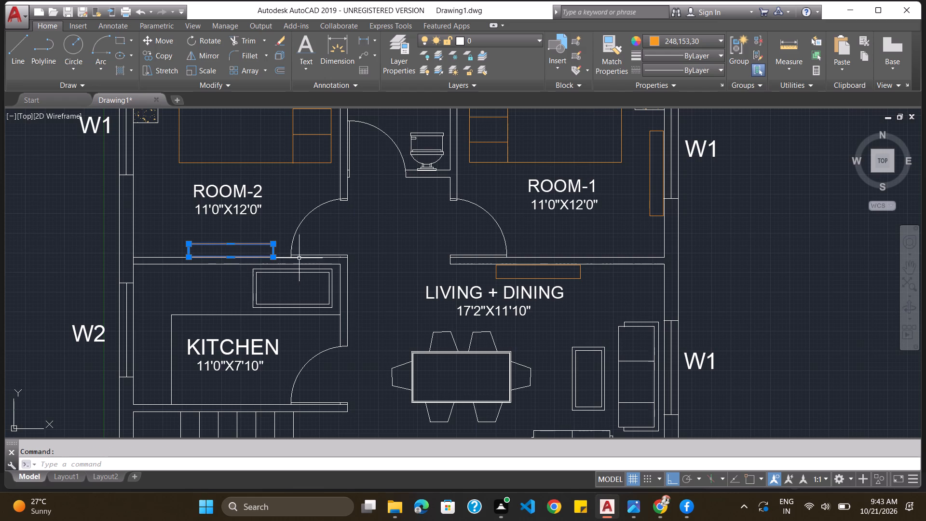
{"action": "key", "text": "o"}
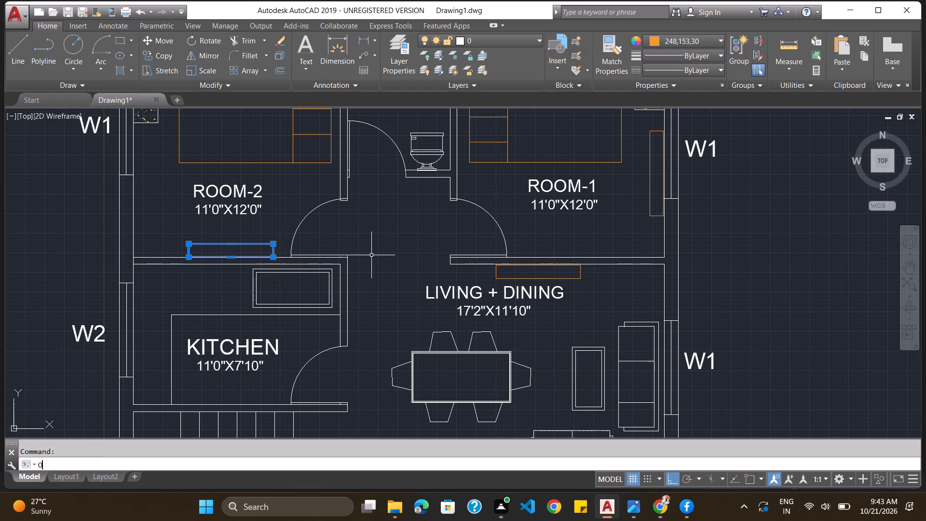
{"action": "key", "text": "Return"}
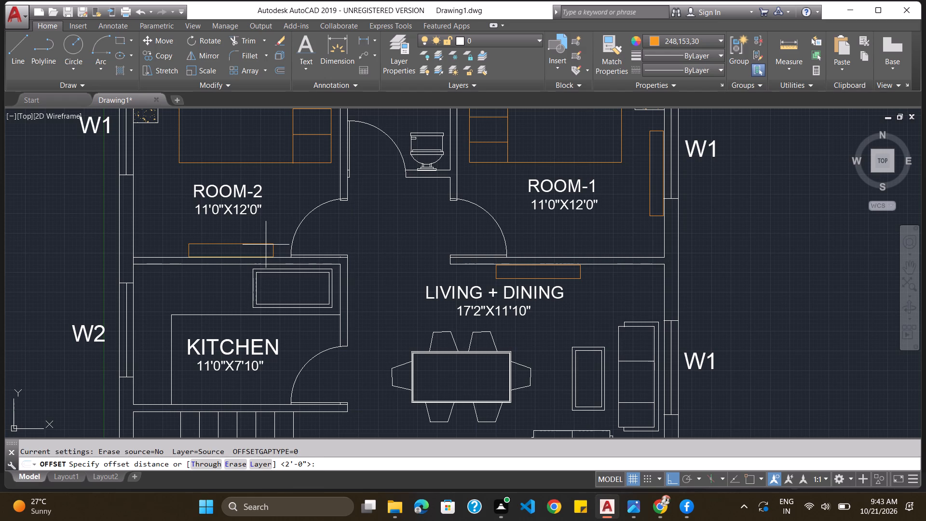
{"action": "type", "text": "0.5"}
{"action": "key", "text": "shift+quotedbl"}
{"action": "key", "text": "Return"}
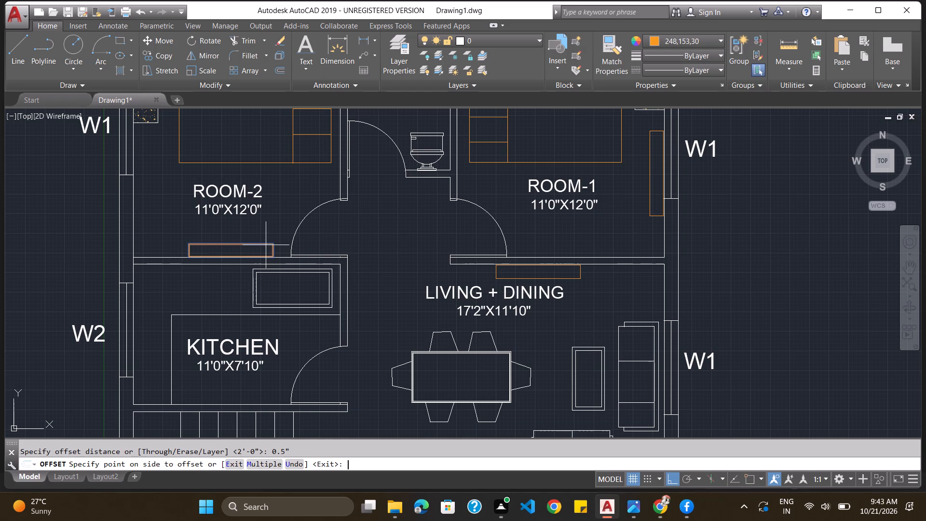
{"action": "left_click", "coordinate": [262, 244]}
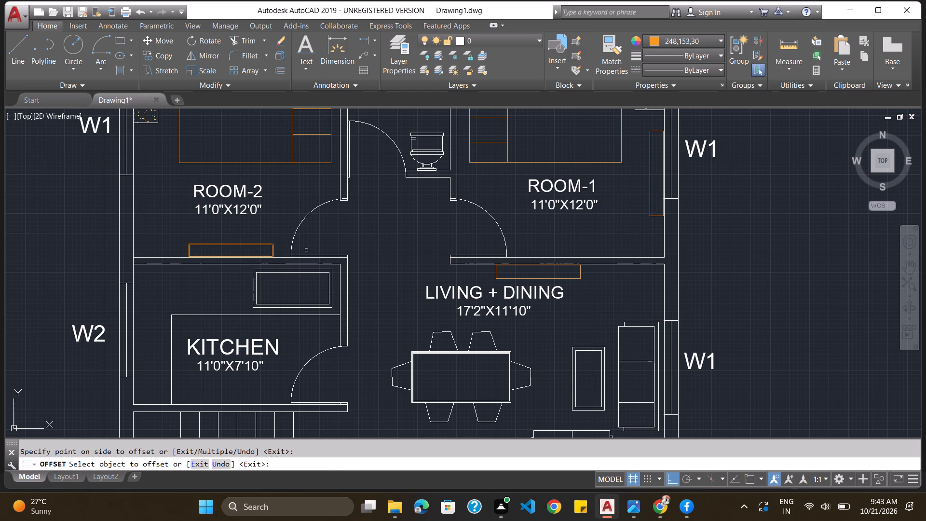
{"action": "left_click", "coordinate": [650, 174]}
{"action": "left_click", "coordinate": [652, 174]}
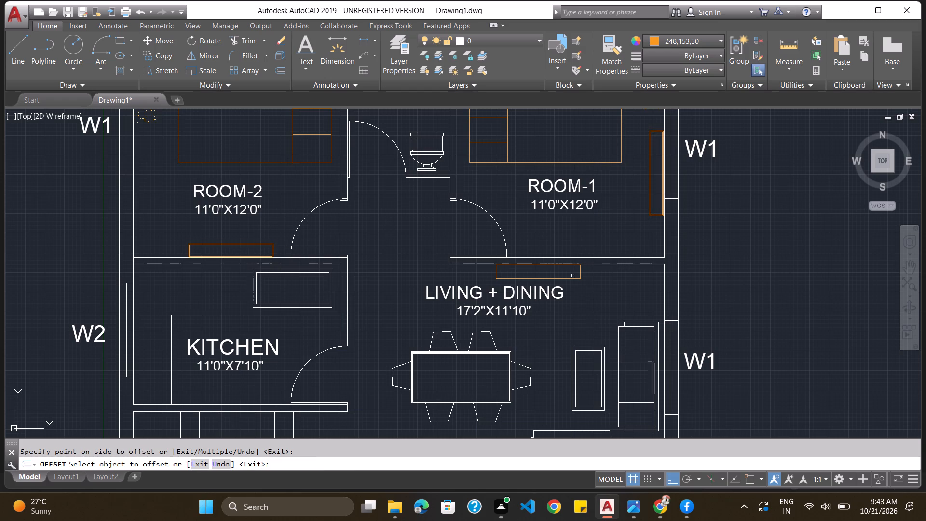
{"action": "left_click", "coordinate": [570, 279]}
{"action": "left_click", "coordinate": [568, 275]}
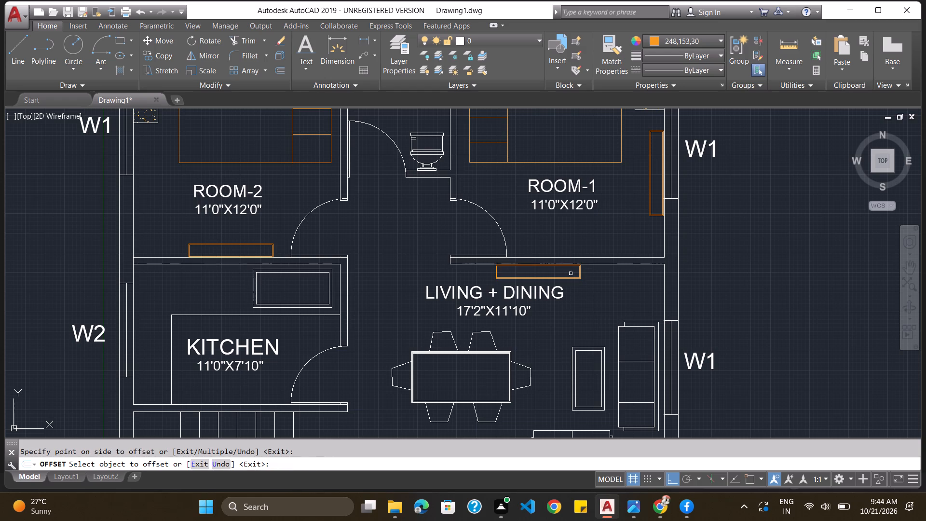
{"action": "left_click", "coordinate": [239, 243]}
{"action": "left_click", "coordinate": [236, 246]}
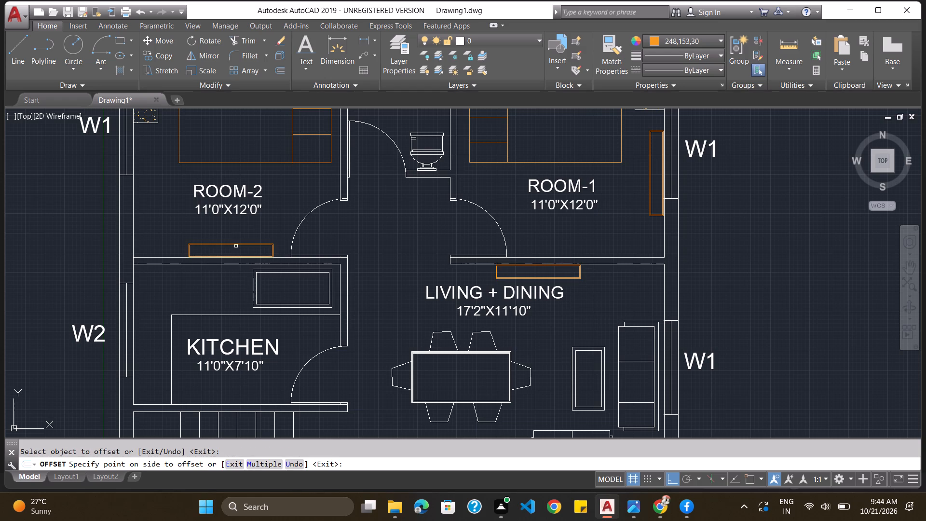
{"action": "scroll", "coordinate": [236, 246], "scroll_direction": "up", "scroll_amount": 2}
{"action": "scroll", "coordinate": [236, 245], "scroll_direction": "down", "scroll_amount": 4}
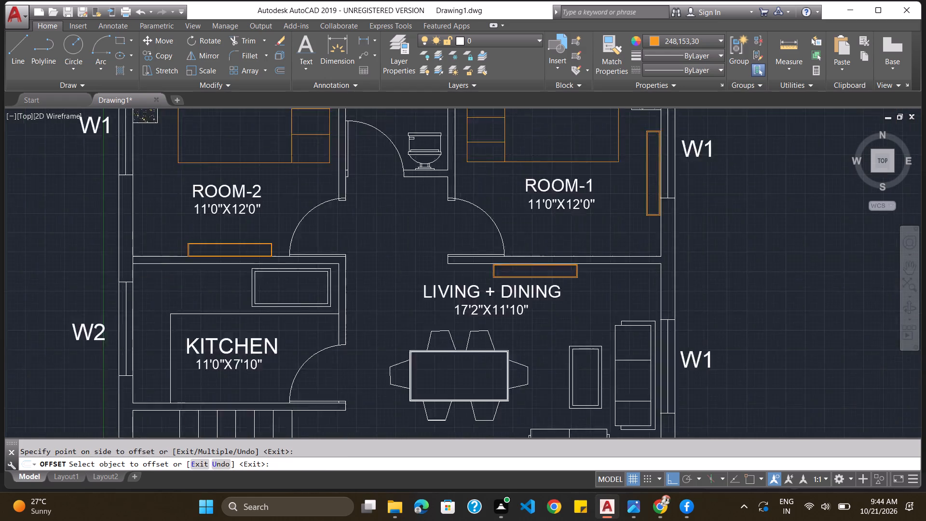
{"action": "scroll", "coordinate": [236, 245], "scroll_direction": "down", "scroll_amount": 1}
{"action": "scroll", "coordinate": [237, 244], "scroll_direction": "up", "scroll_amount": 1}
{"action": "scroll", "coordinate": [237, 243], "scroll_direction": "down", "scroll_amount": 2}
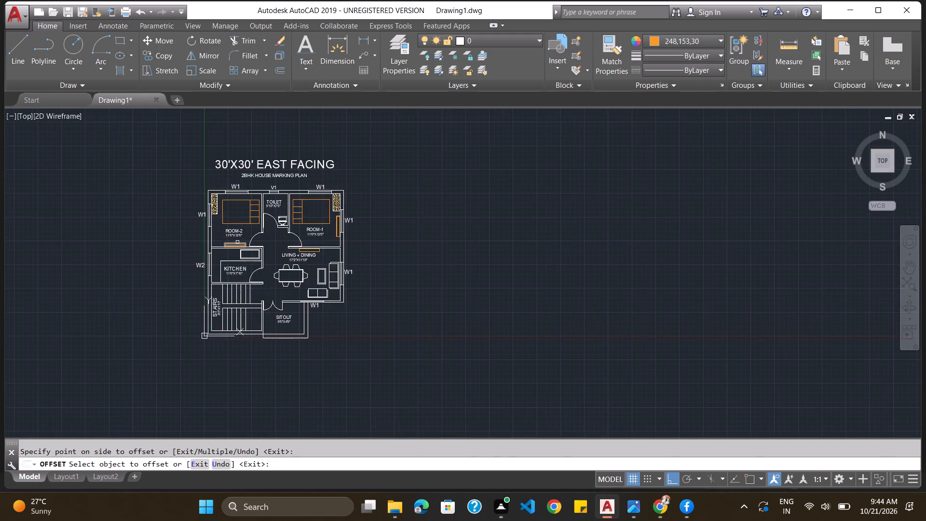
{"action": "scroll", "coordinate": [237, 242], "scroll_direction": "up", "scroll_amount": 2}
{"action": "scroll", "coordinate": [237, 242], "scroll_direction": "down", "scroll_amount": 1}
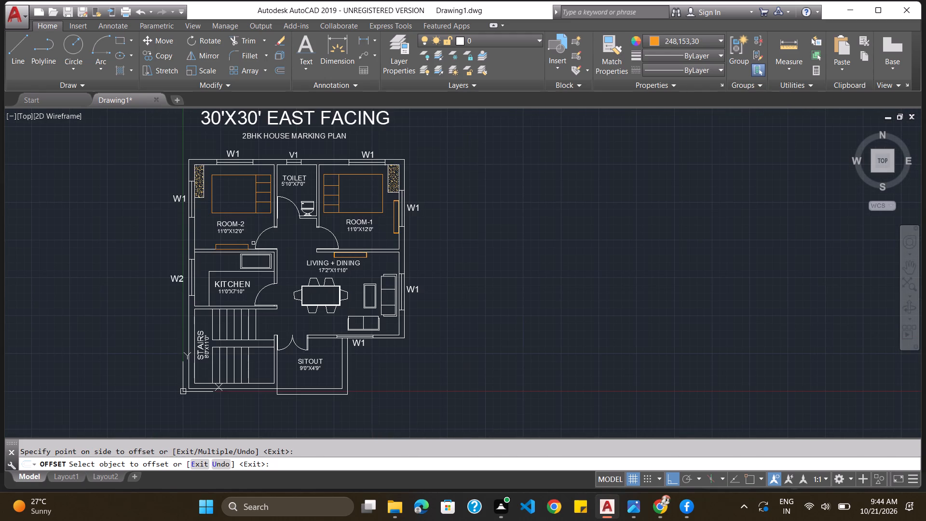
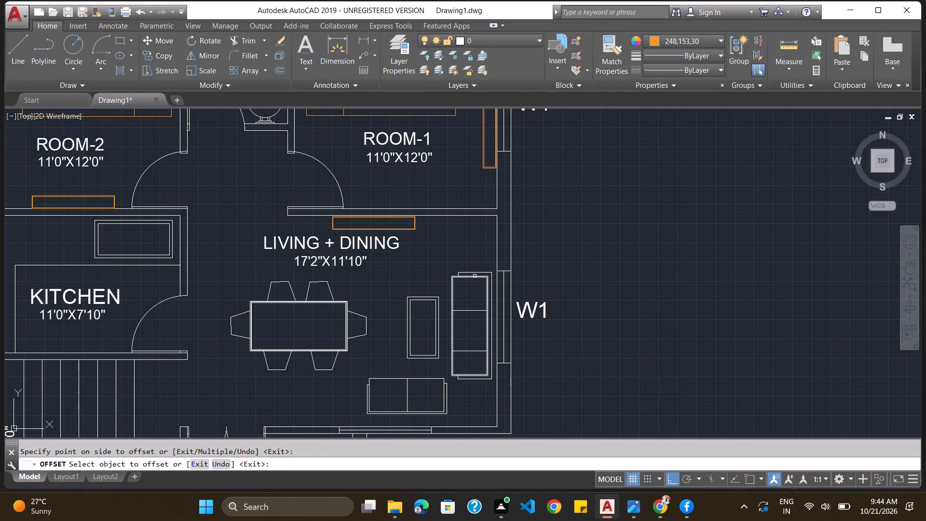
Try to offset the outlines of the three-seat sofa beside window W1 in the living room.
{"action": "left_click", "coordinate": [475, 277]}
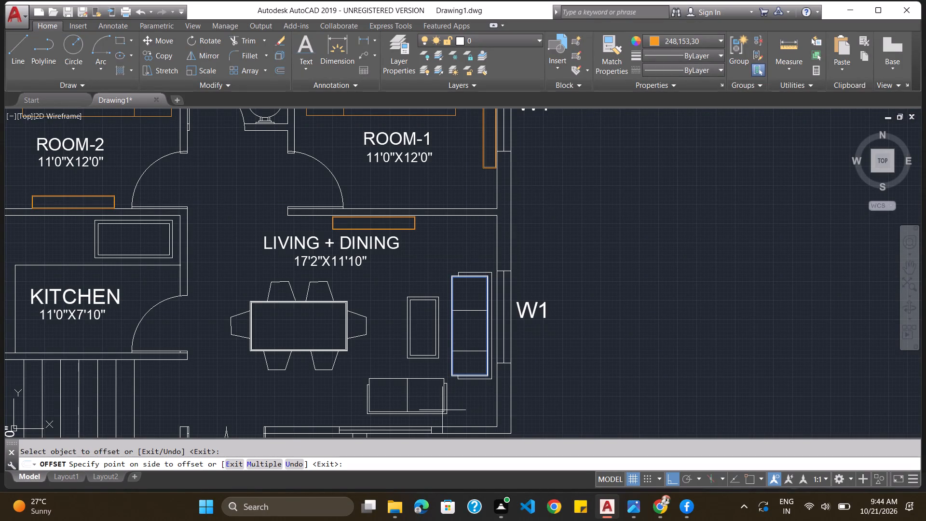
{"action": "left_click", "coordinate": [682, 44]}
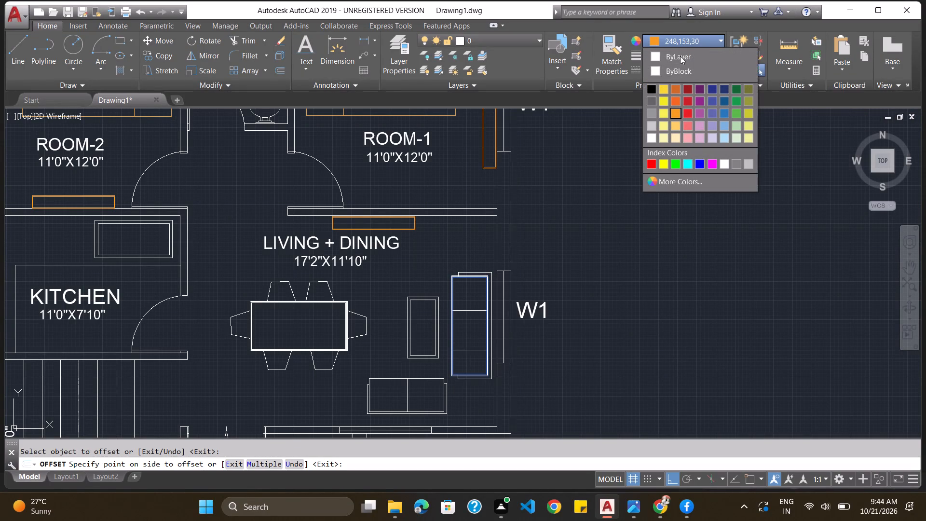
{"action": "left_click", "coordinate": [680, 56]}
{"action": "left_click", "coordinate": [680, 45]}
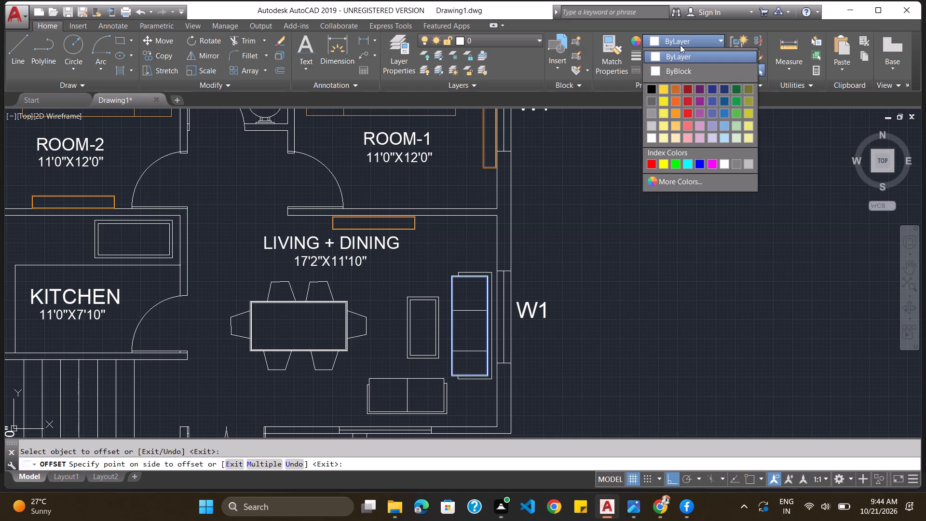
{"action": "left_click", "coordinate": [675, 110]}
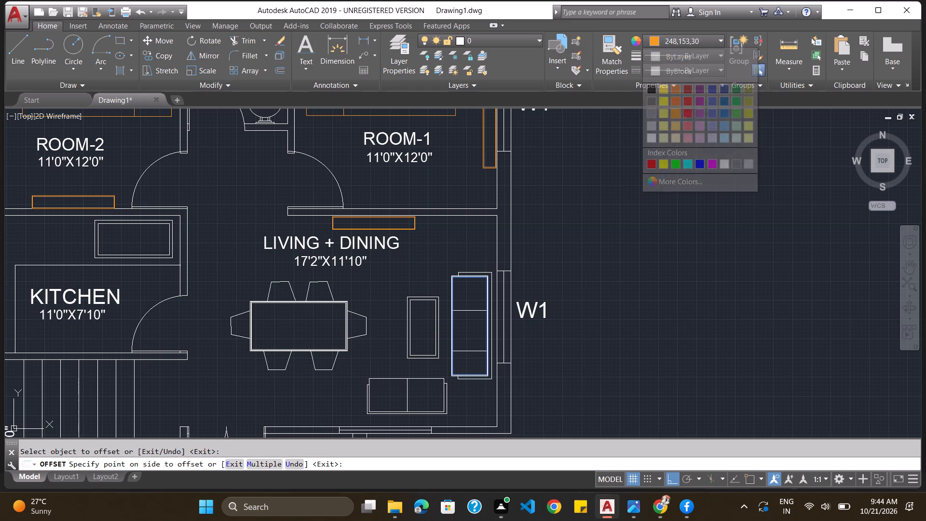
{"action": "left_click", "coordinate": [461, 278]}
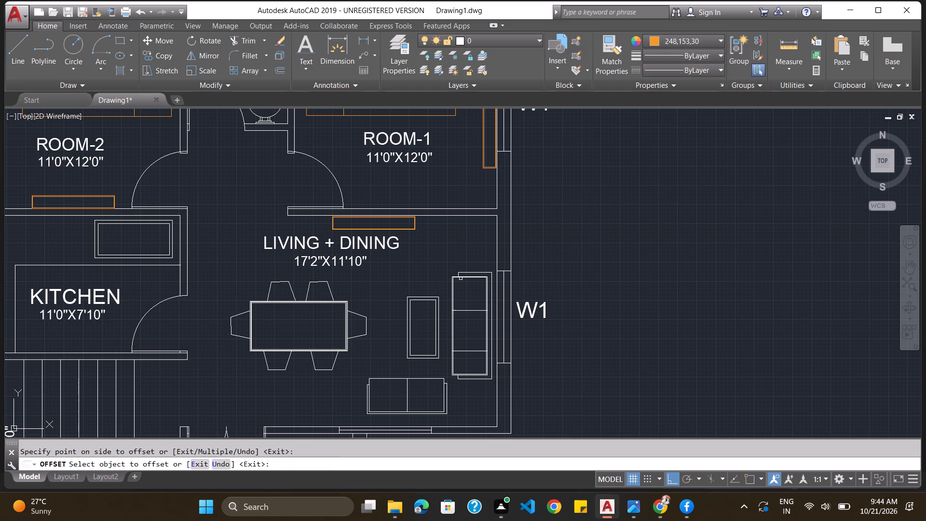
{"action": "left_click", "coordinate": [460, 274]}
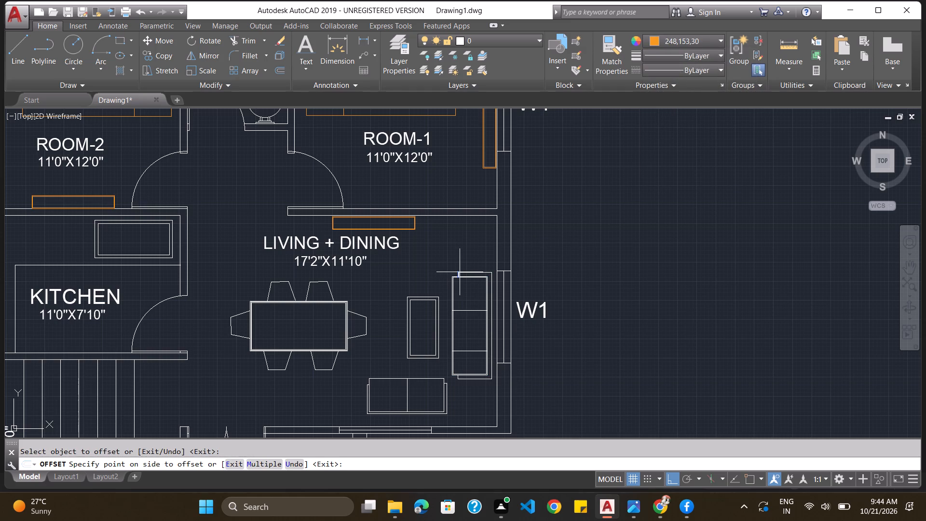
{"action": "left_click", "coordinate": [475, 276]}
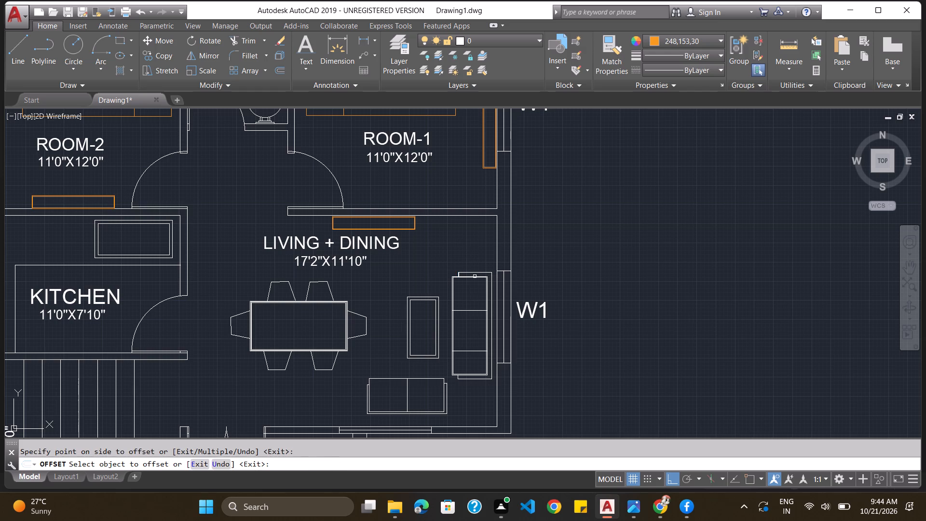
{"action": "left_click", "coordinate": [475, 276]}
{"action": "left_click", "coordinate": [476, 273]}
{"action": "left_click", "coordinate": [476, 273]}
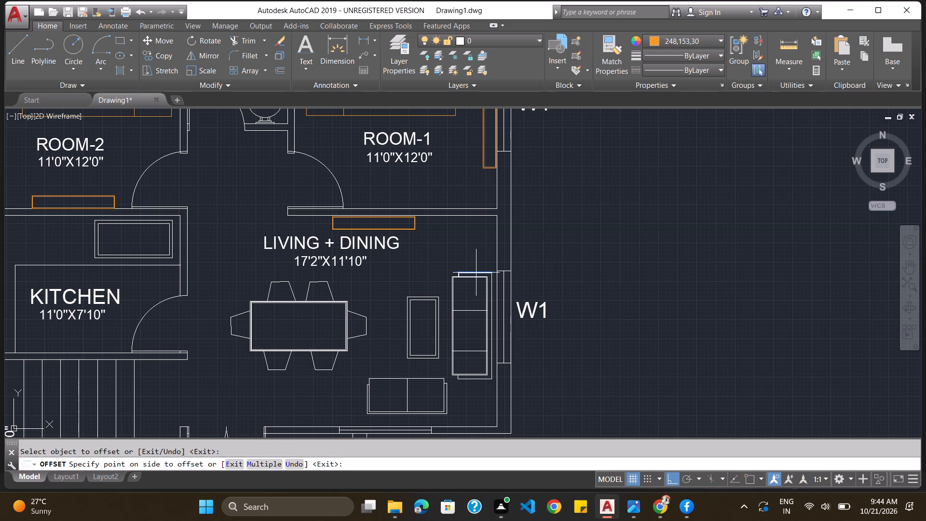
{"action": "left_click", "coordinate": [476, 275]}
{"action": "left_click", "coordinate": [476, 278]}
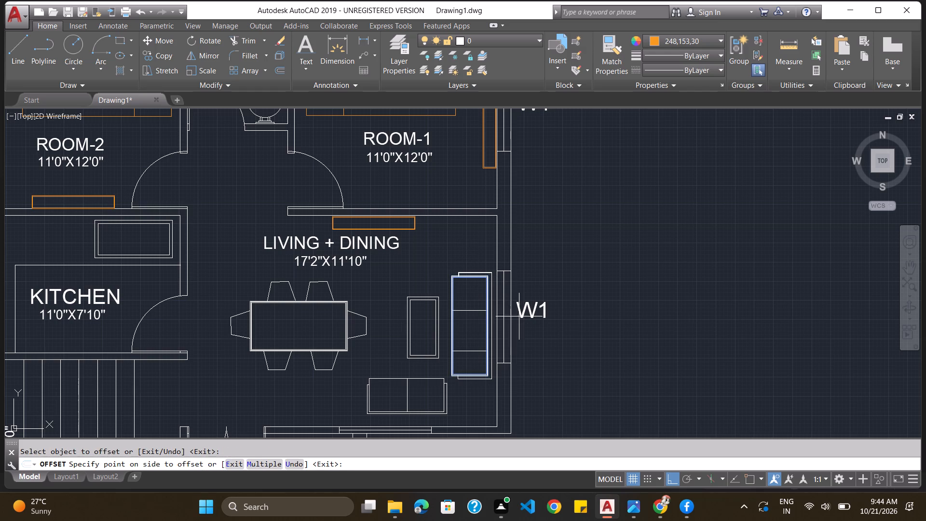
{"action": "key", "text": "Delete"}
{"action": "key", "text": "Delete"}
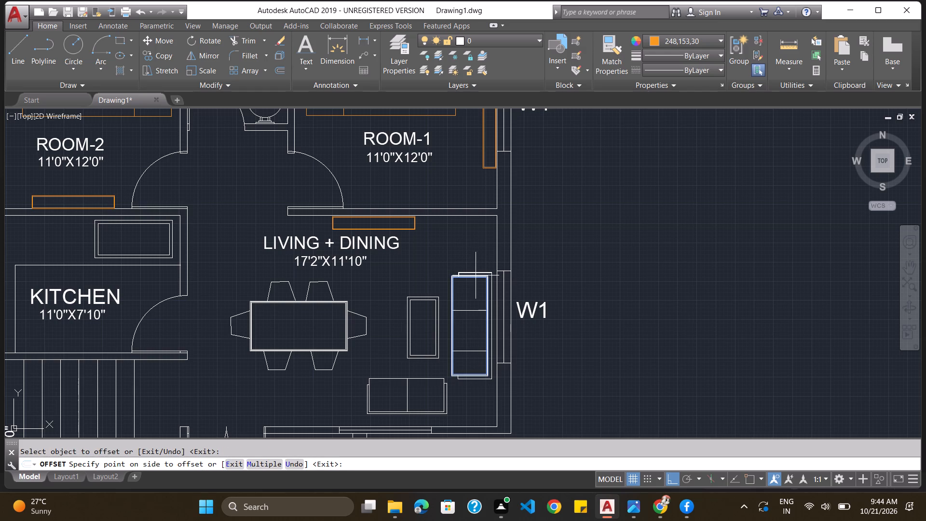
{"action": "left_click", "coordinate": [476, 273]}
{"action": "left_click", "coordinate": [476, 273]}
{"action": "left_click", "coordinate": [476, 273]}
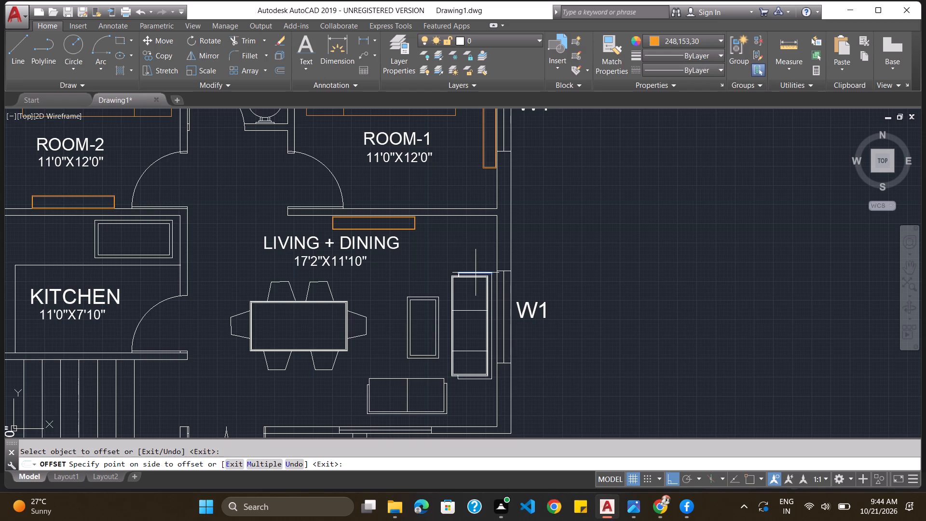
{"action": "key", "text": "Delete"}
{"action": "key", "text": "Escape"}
Erase the whole white three-seat sofa beside window W1, including its seat outlines, cushion dividers, arms and back line.
{"action": "left_click", "coordinate": [474, 276]}
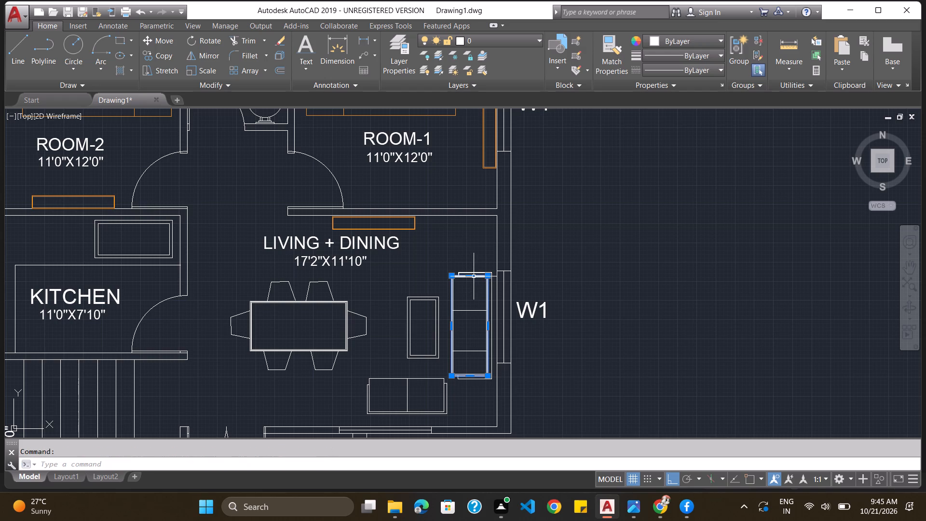
{"action": "key", "text": "Delete"}
{"action": "left_click", "coordinate": [475, 272]}
{"action": "key", "text": "Delete"}
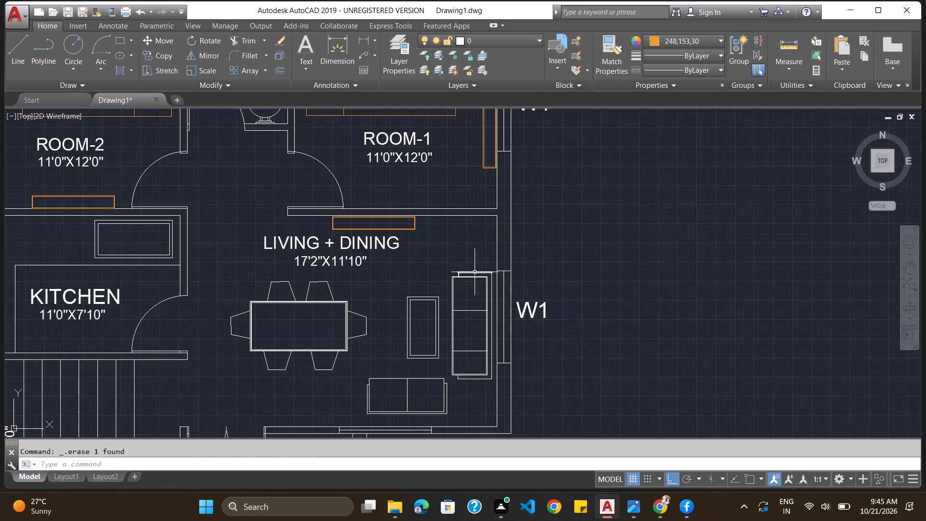
{"action": "left_click", "coordinate": [475, 277]}
{"action": "key", "text": "Delete"}
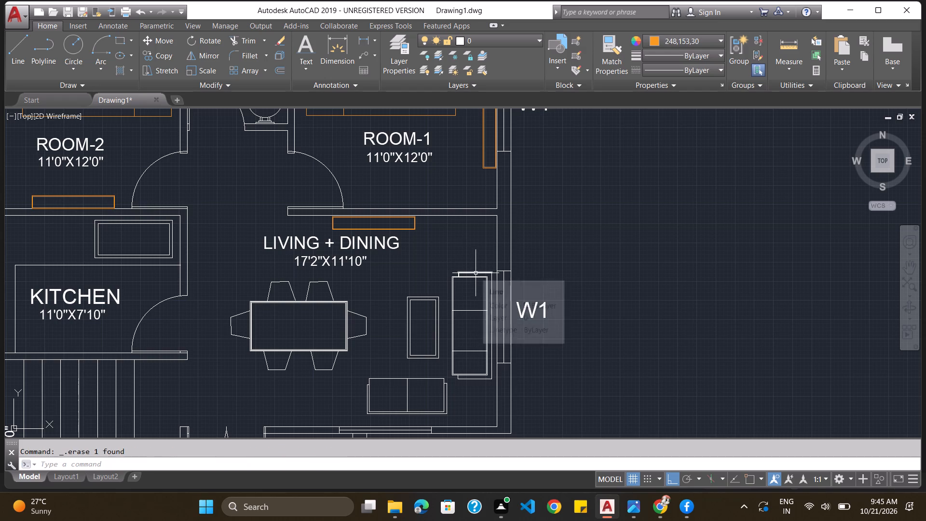
{"action": "left_click", "coordinate": [476, 273]}
{"action": "key", "text": "Delete"}
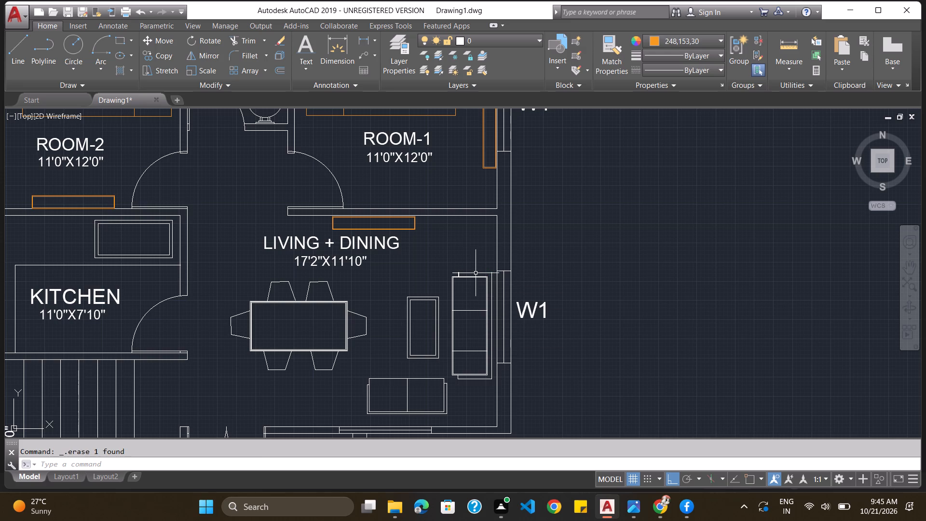
{"action": "left_click", "coordinate": [476, 273]}
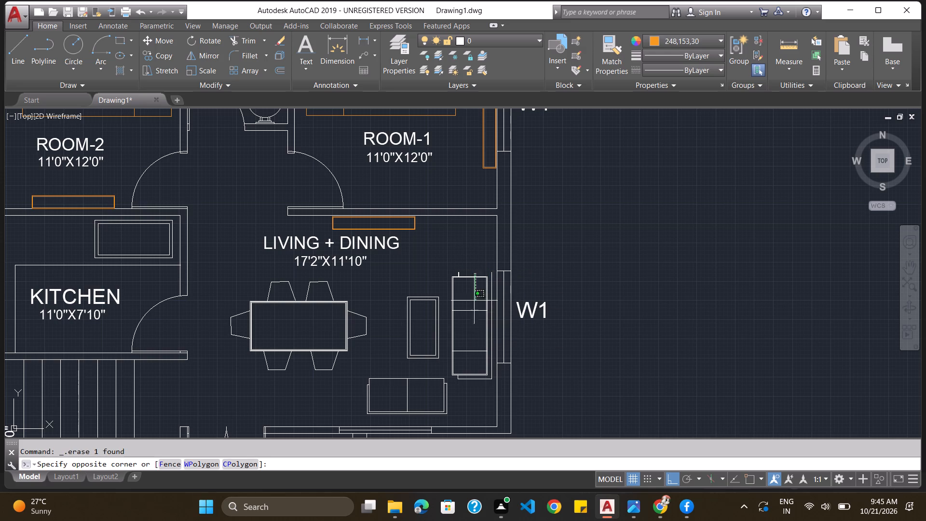
{"action": "left_click", "coordinate": [449, 343]}
{"action": "key", "text": "Delete"}
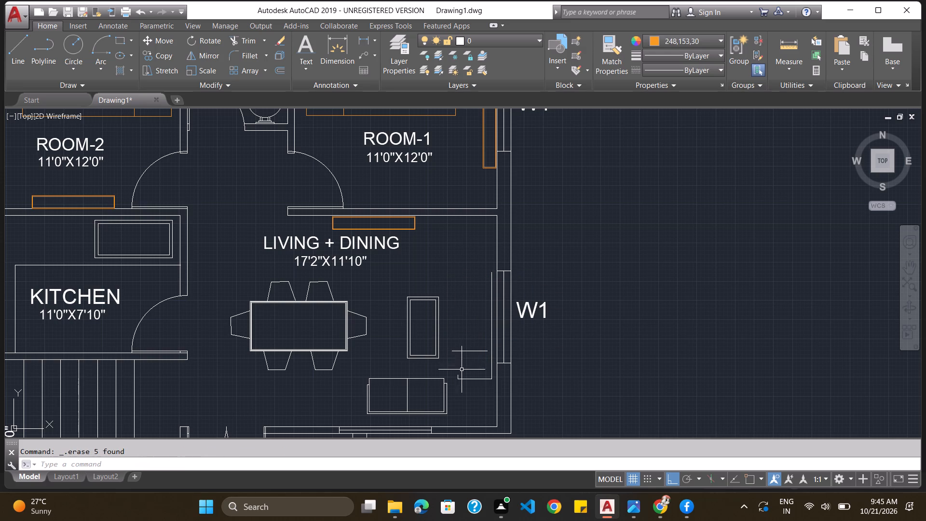
{"action": "left_click", "coordinate": [465, 351]}
{"action": "key", "text": "Delete"}
{"action": "left_click", "coordinate": [471, 380]}
{"action": "key", "text": "Delete"}
{"action": "left_click", "coordinate": [459, 376]}
{"action": "key", "text": "Delete"}
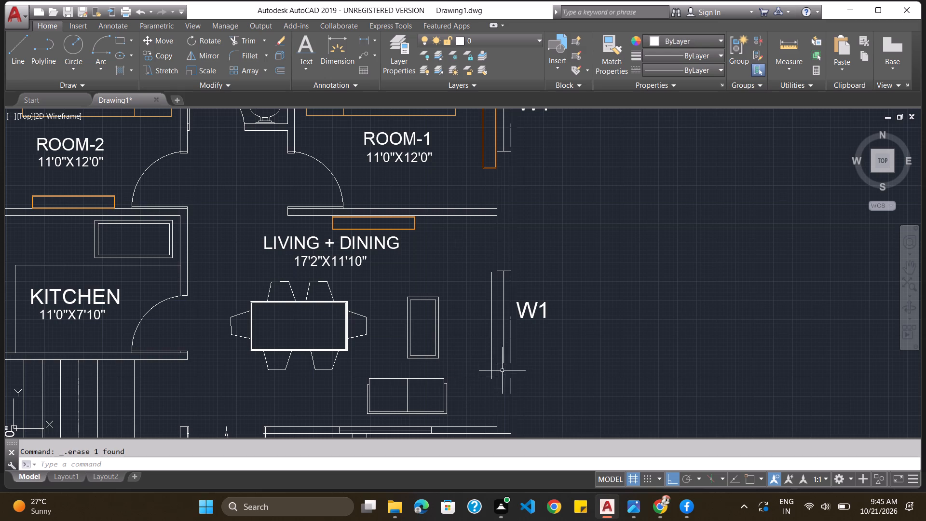
{"action": "left_click", "coordinate": [492, 370]}
{"action": "key", "text": "Delete"}
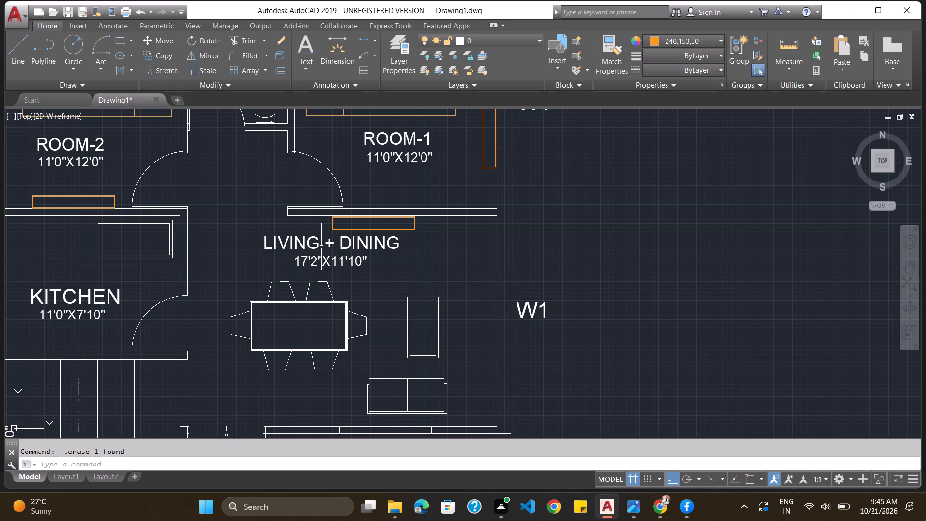
Draw an upright sofa seat rectangle in colour 254,204,102 beside window W1, east of the coffee table.
{"action": "left_click", "coordinate": [683, 44]}
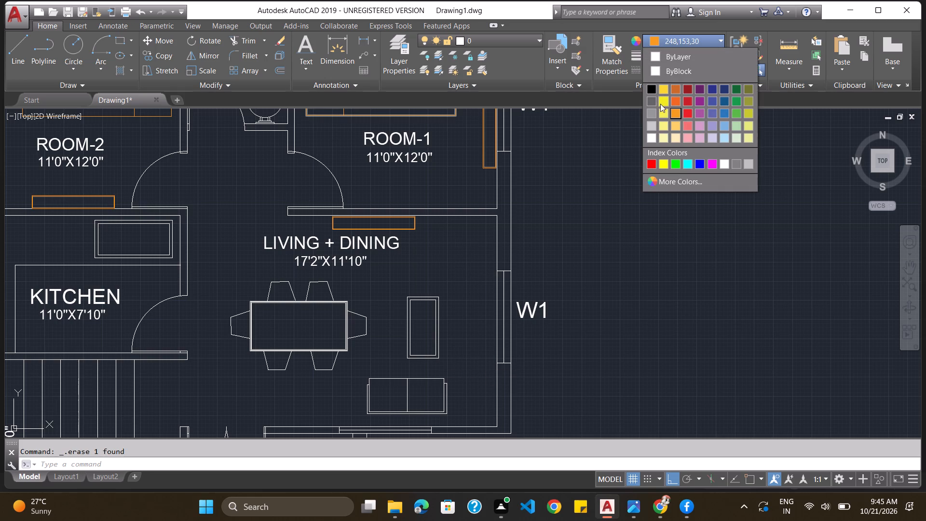
{"action": "left_click", "coordinate": [675, 127]}
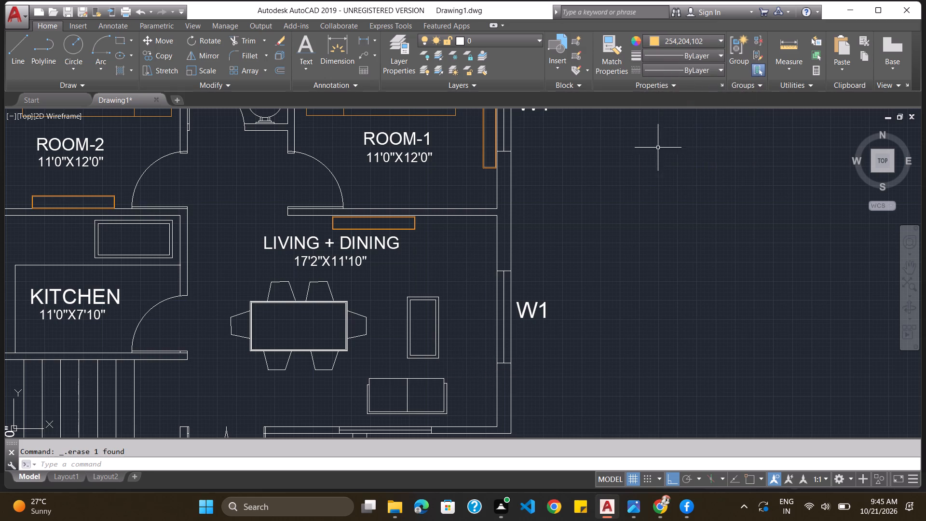
{"action": "left_click", "coordinate": [450, 296]}
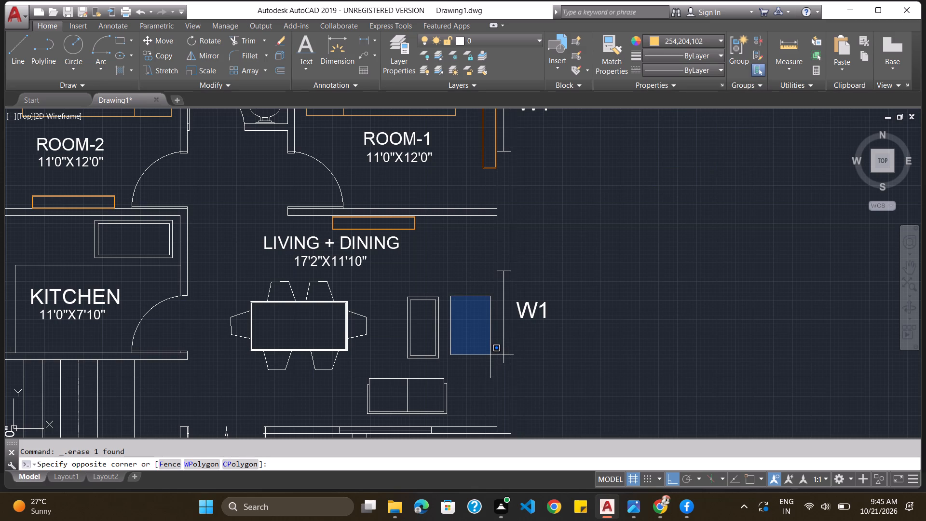
{"action": "key", "text": "Escape"}
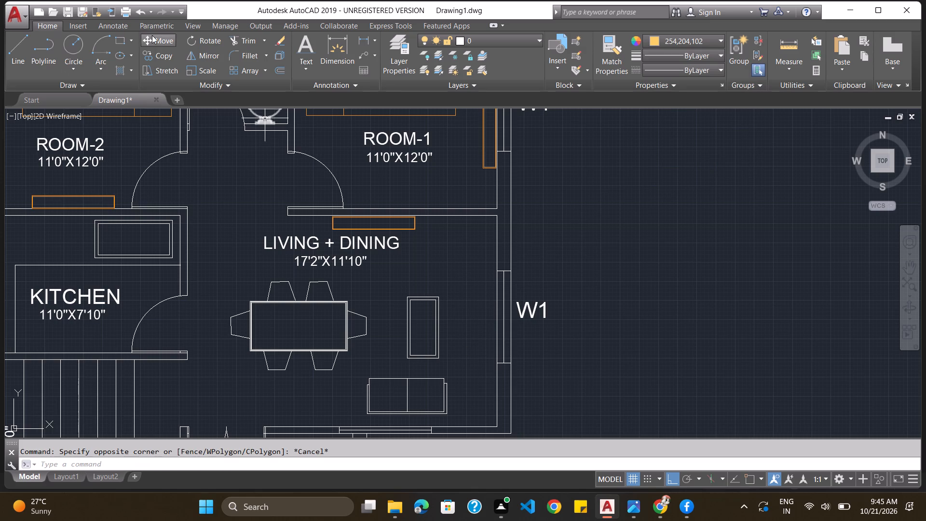
{"action": "left_click", "coordinate": [125, 40]}
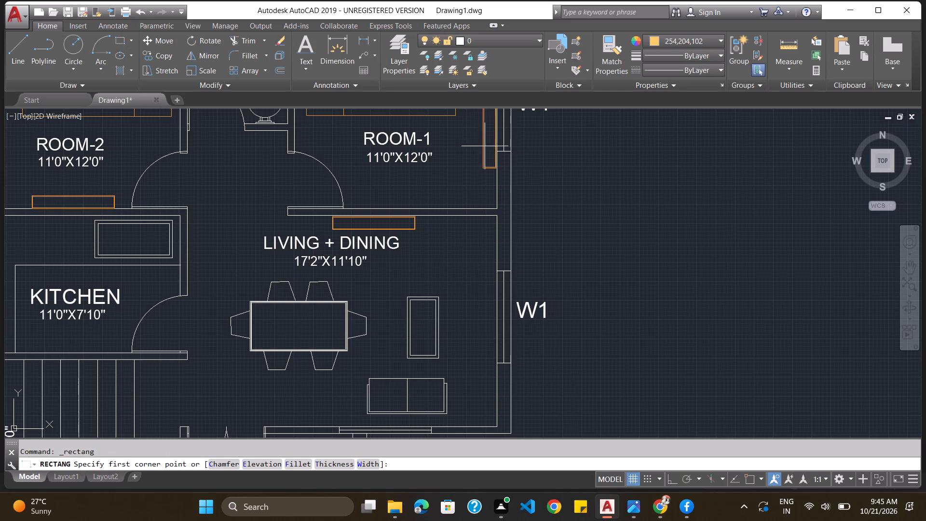
{"action": "left_click", "coordinate": [452, 279]}
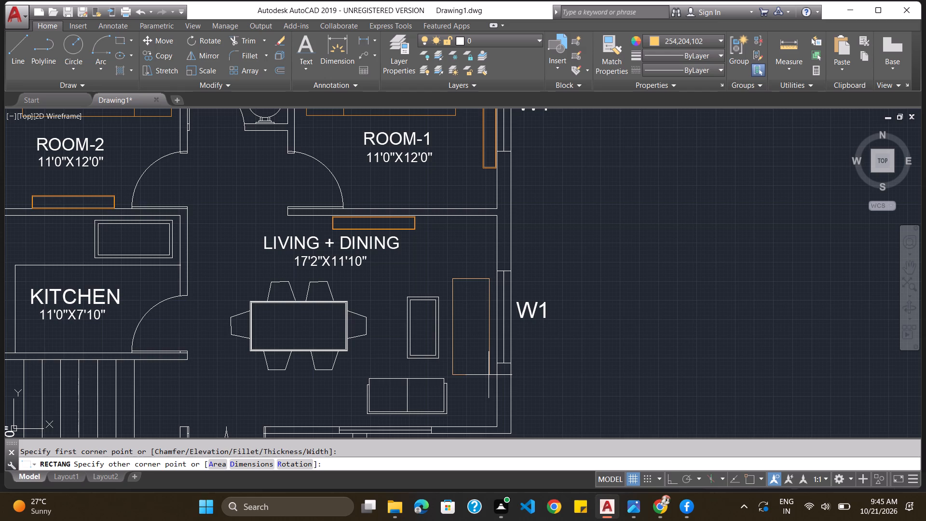
{"action": "left_click", "coordinate": [489, 375]}
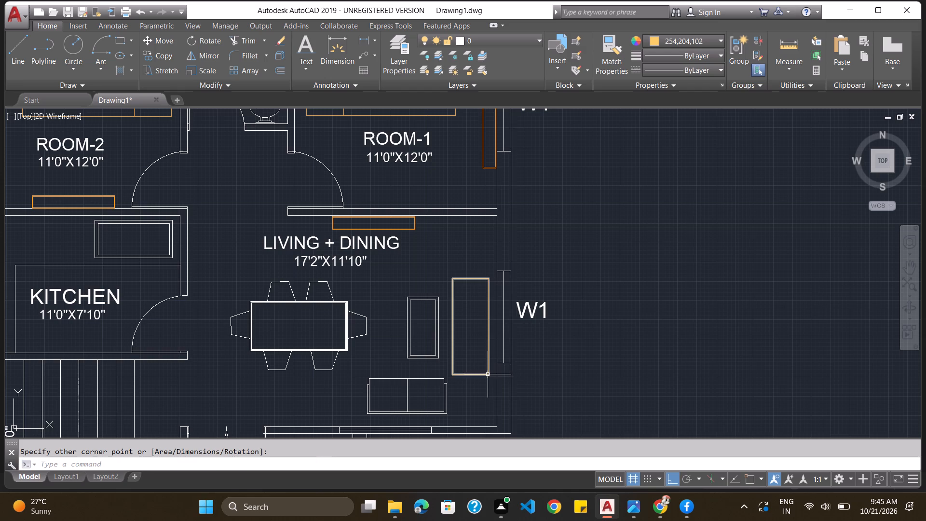
{"action": "left_click", "coordinate": [404, 462]}
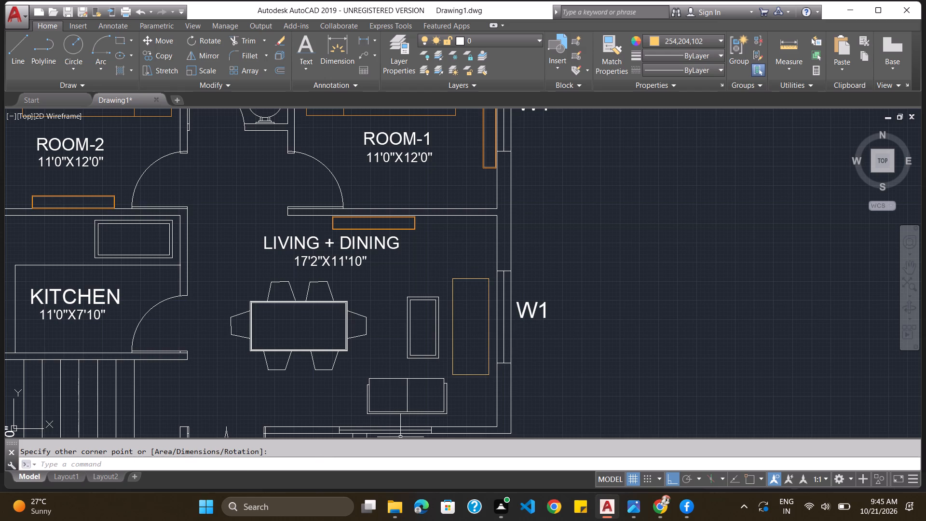
Draw the arm and back outline around the upright sofa's north, east and south sides in colour 254,234,185, with arms about 1 3/4" deep.
{"action": "left_click", "coordinate": [688, 41]}
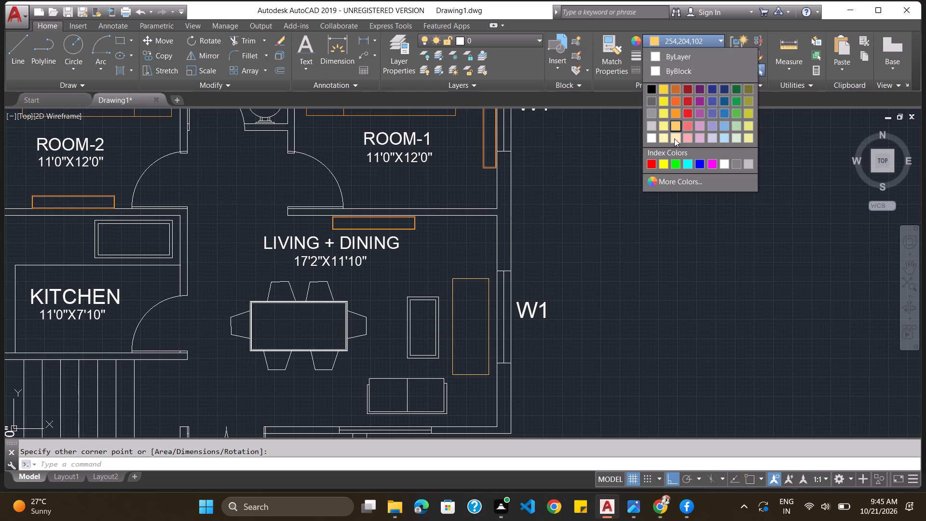
{"action": "left_click", "coordinate": [674, 138]}
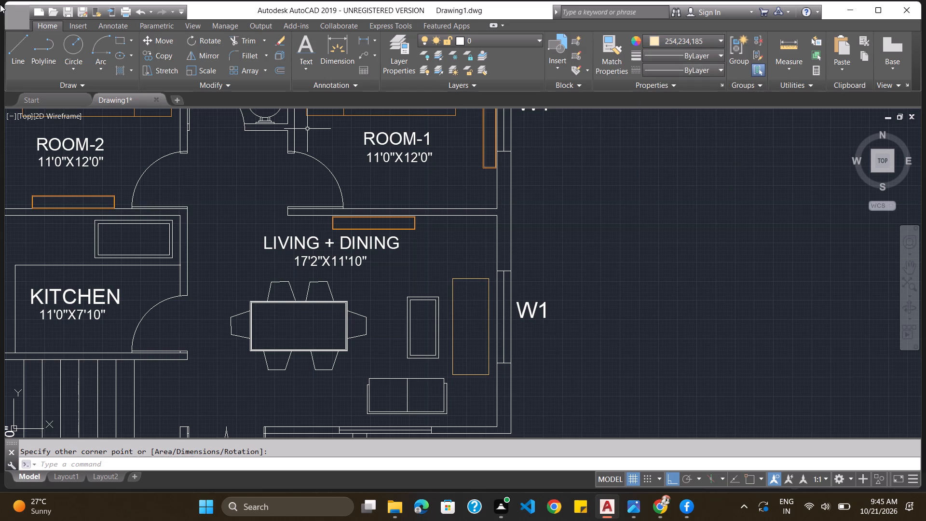
{"action": "left_click", "coordinate": [18, 44]}
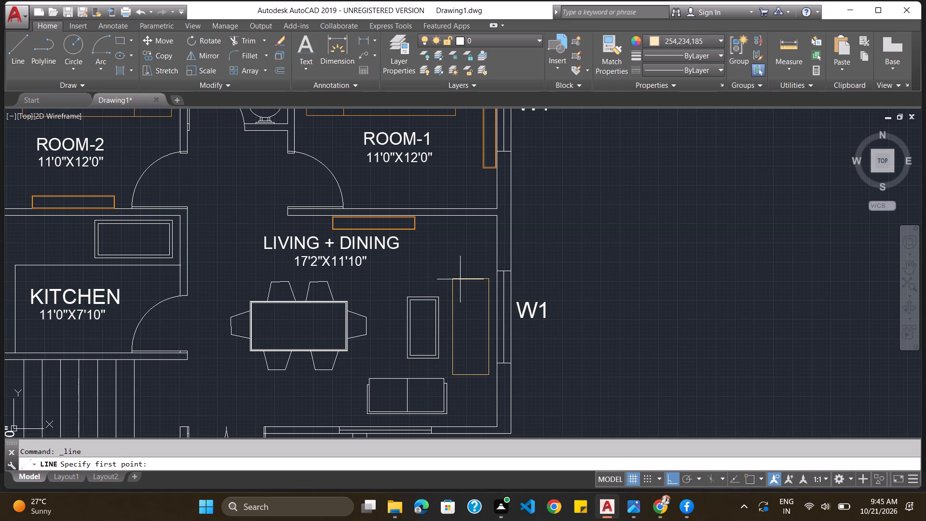
{"action": "scroll", "coordinate": [460, 279], "scroll_direction": "down", "scroll_amount": 1}
{"action": "scroll", "coordinate": [460, 280], "scroll_direction": "up", "scroll_amount": 4}
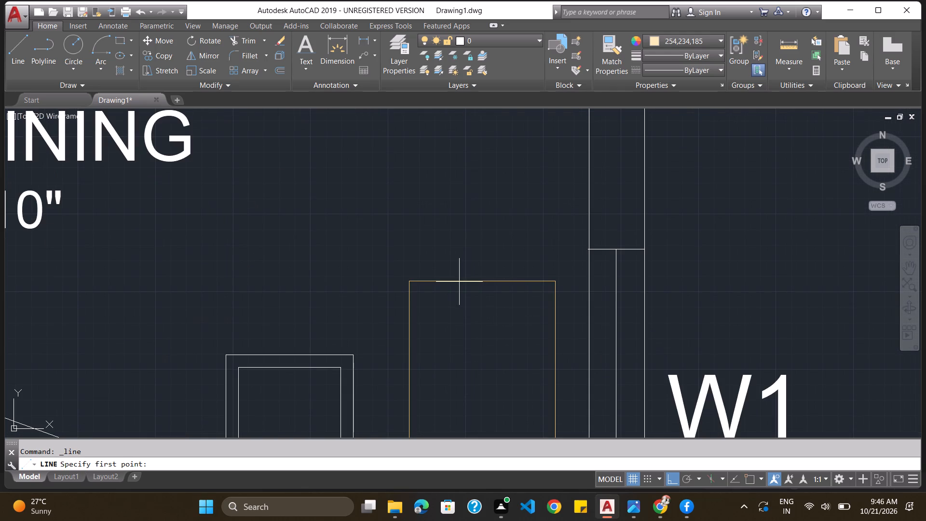
{"action": "left_click", "coordinate": [433, 281]}
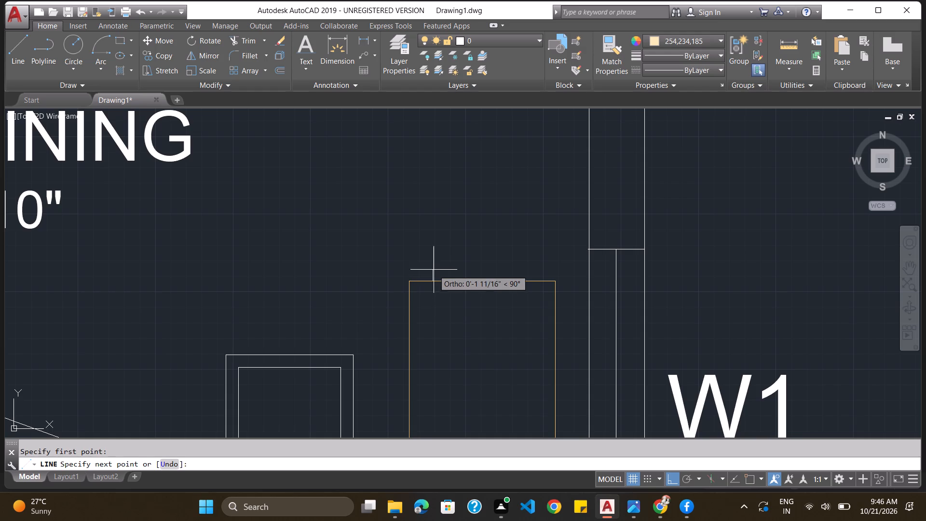
{"action": "left_click", "coordinate": [434, 269]}
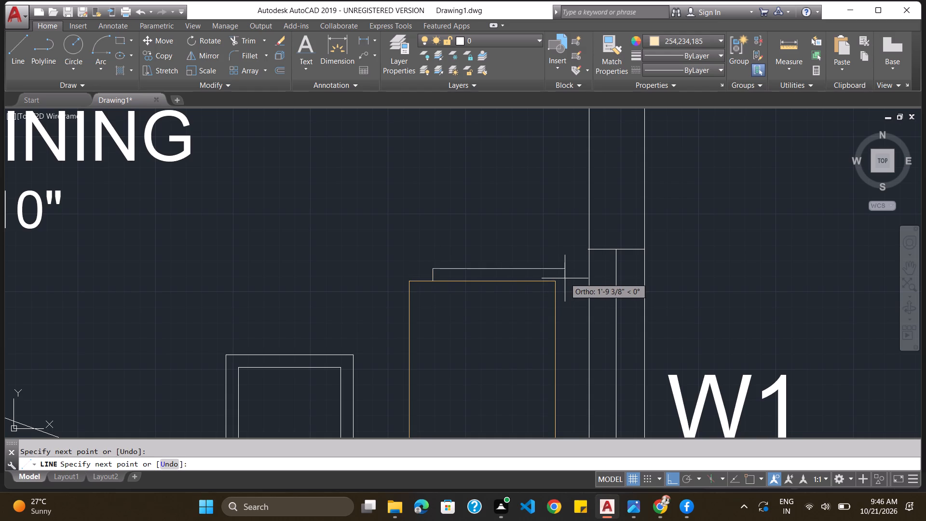
{"action": "left_click", "coordinate": [565, 278]}
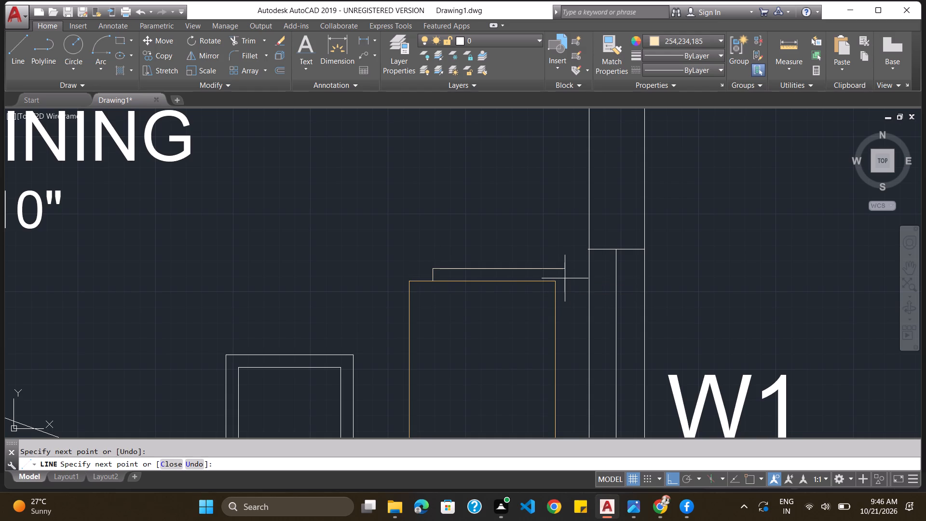
{"action": "scroll", "coordinate": [564, 279], "scroll_direction": "down", "scroll_amount": 3}
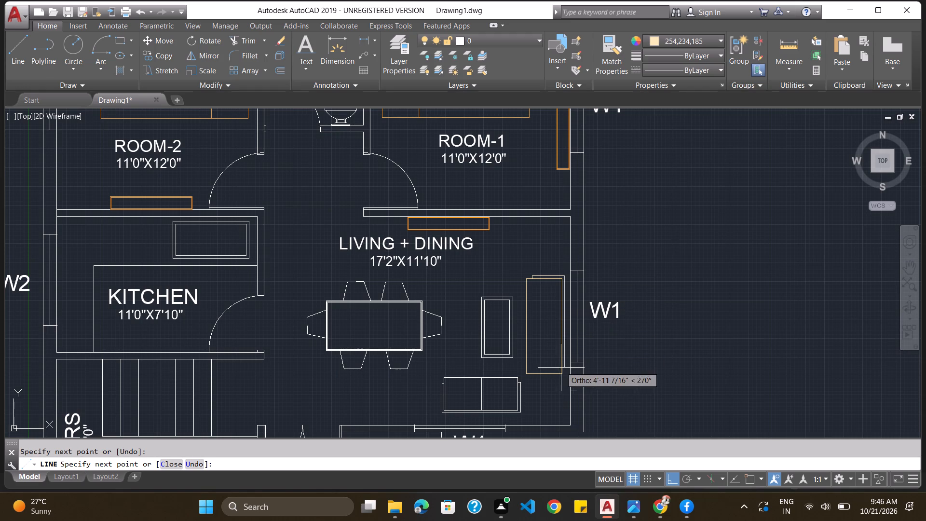
{"action": "scroll", "coordinate": [560, 380], "scroll_direction": "up", "scroll_amount": 3}
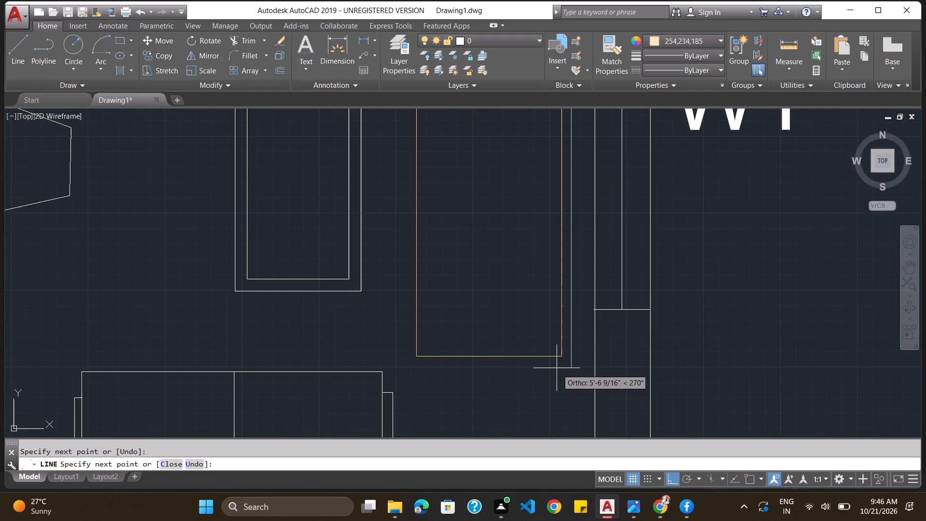
{"action": "left_click", "coordinate": [557, 368]}
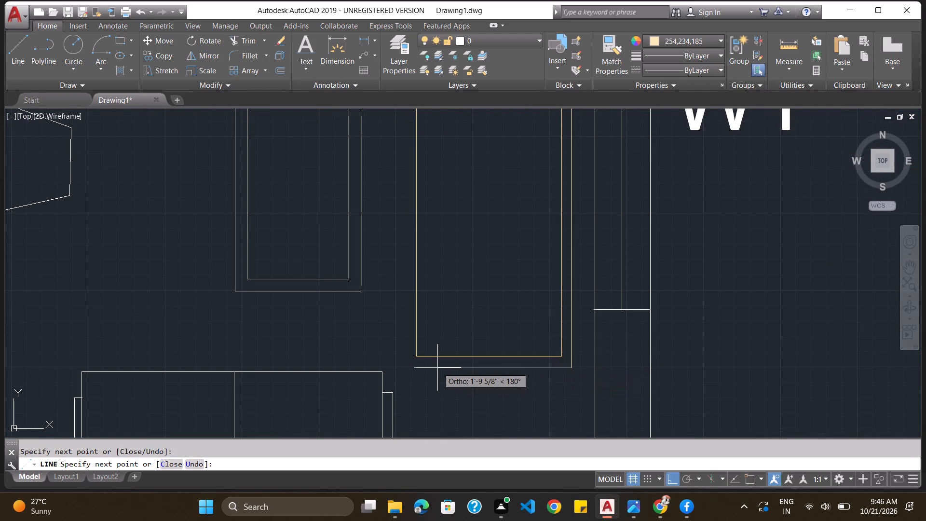
{"action": "left_click", "coordinate": [436, 368]}
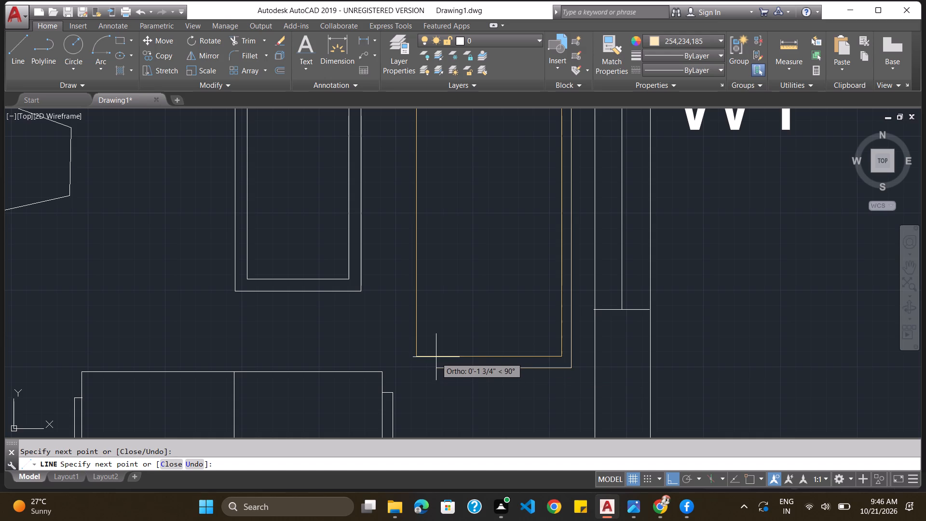
{"action": "left_click", "coordinate": [436, 356]}
{"action": "scroll", "coordinate": [444, 357], "scroll_direction": "down", "scroll_amount": 2}
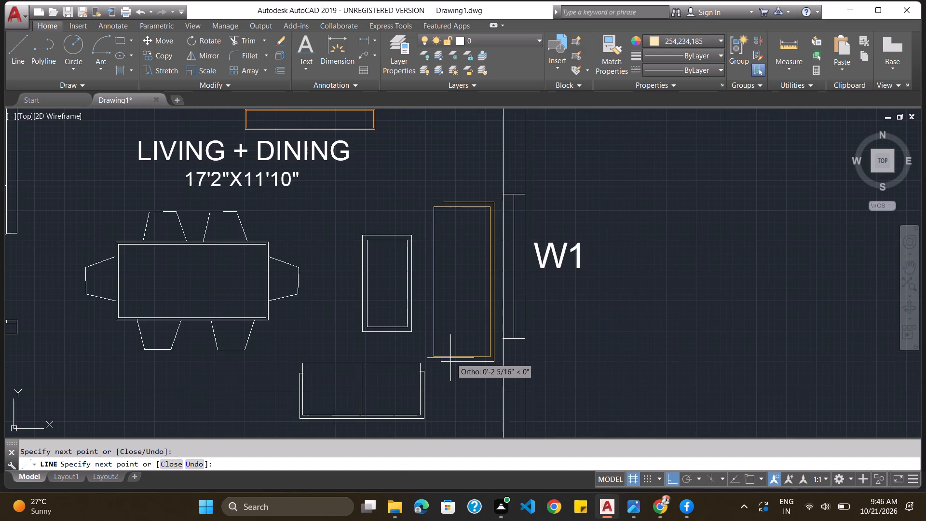
{"action": "scroll", "coordinate": [451, 358], "scroll_direction": "down", "scroll_amount": 1}
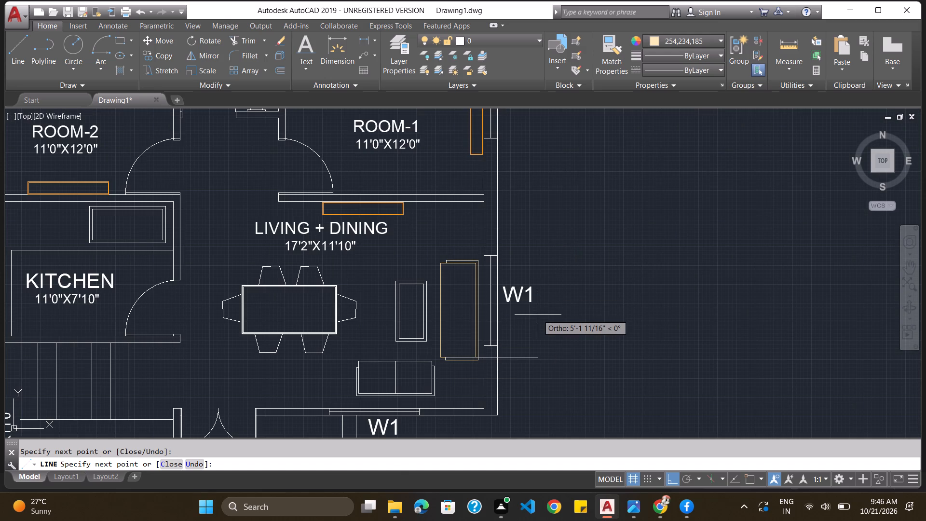
{"action": "key", "text": "Escape"}
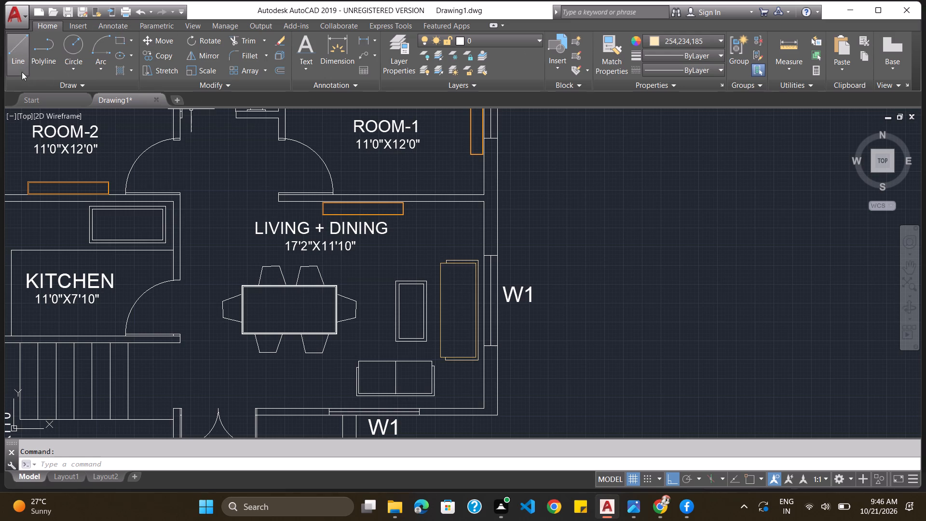
Draw two horizontal cushion divider lines across the upright sofa seat beside window W1, splitting it into three seats.
{"action": "left_click", "coordinate": [18, 58]}
{"action": "scroll", "coordinate": [377, 248], "scroll_direction": "up", "scroll_amount": 4}
{"action": "scroll", "coordinate": [376, 240], "scroll_direction": "down", "scroll_amount": 5}
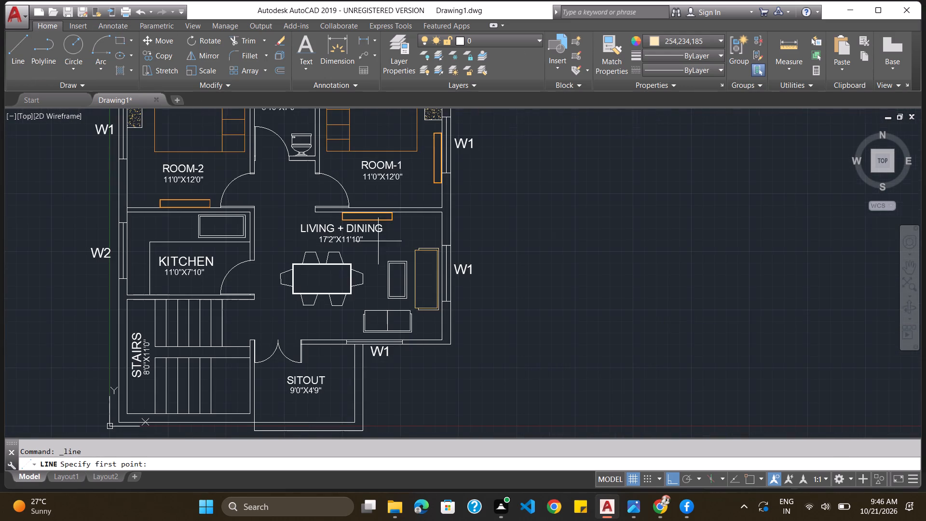
{"action": "scroll", "coordinate": [432, 270], "scroll_direction": "up", "scroll_amount": 4}
{"action": "scroll", "coordinate": [380, 257], "scroll_direction": "down", "scroll_amount": 1}
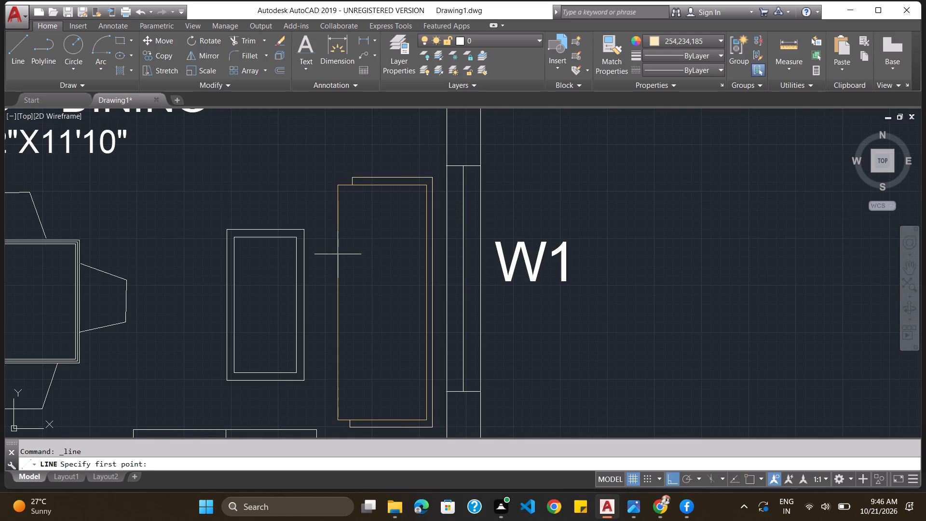
{"action": "left_click", "coordinate": [338, 254]}
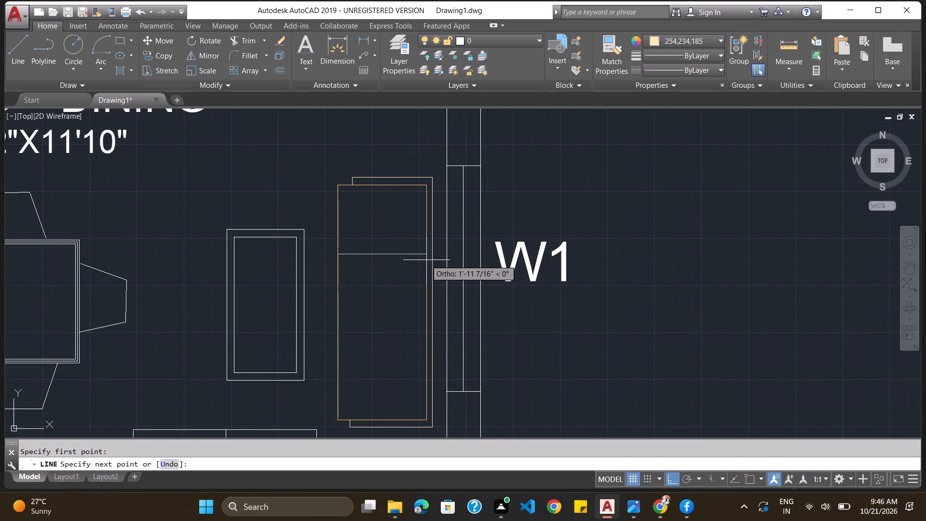
{"action": "left_click", "coordinate": [426, 260]}
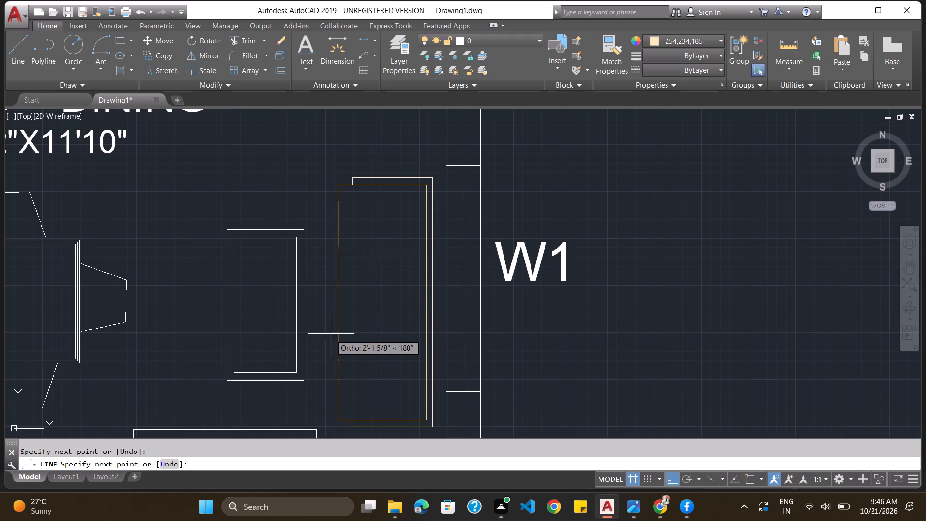
{"action": "key", "text": "Escape"}
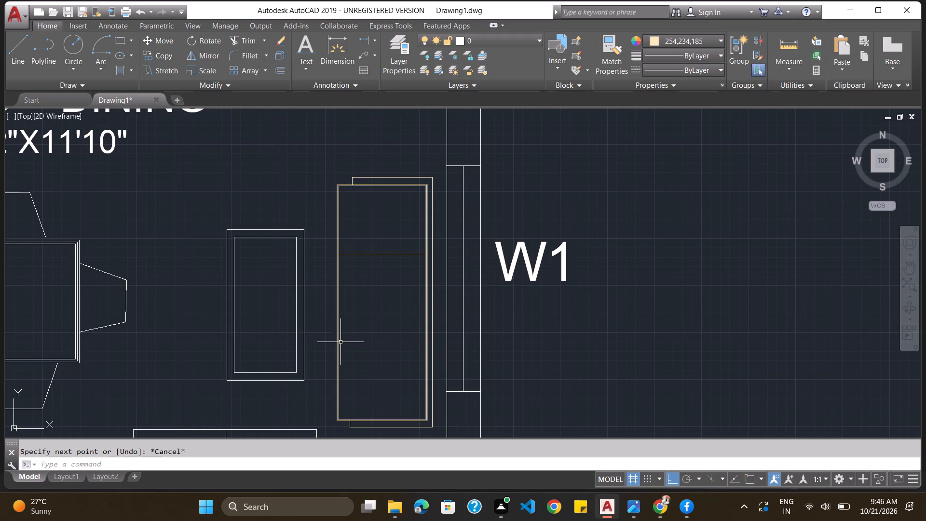
{"action": "left_click", "coordinate": [12, 55]}
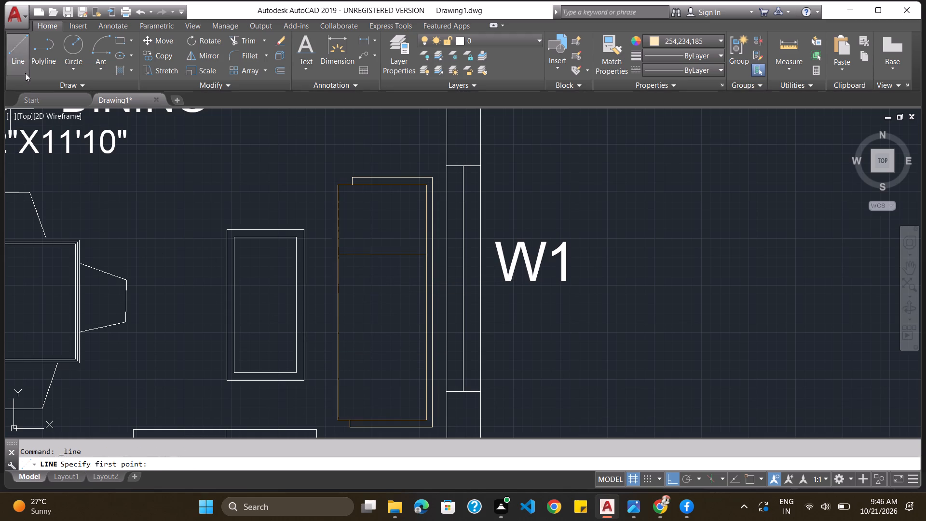
{"action": "left_click", "coordinate": [338, 338]}
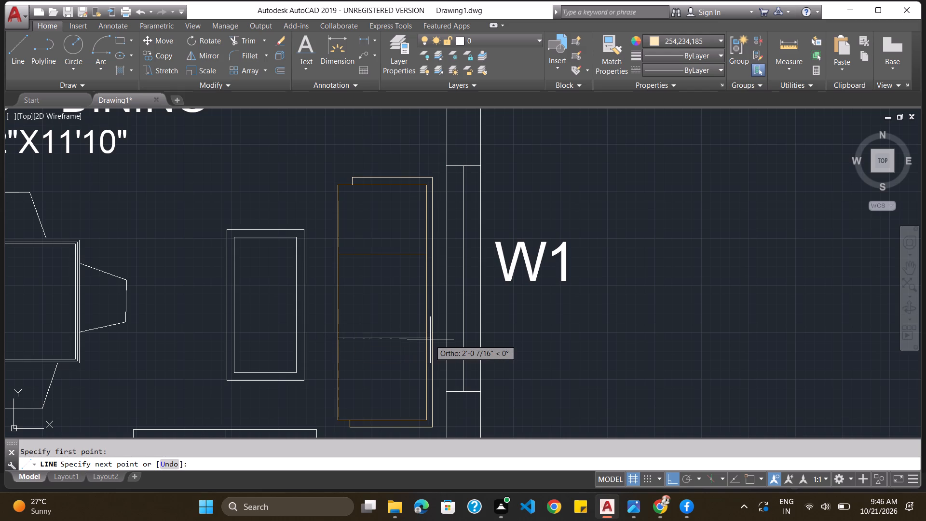
{"action": "left_click", "coordinate": [426, 341]}
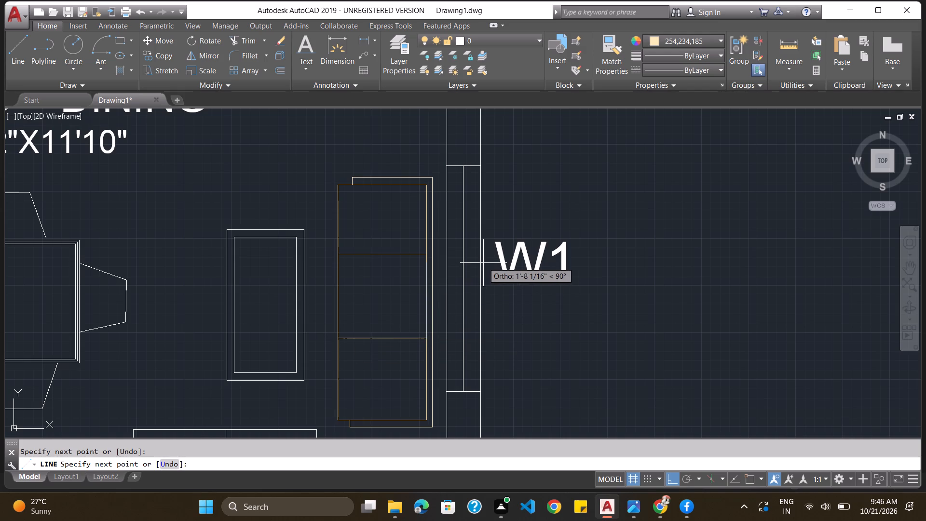
{"action": "key", "text": "Escape"}
Erase the whole white two-seat sofa near the living room's south wall, including its seat, cushion divider, arms and back line.
{"action": "scroll", "coordinate": [371, 305], "scroll_direction": "down", "scroll_amount": 2}
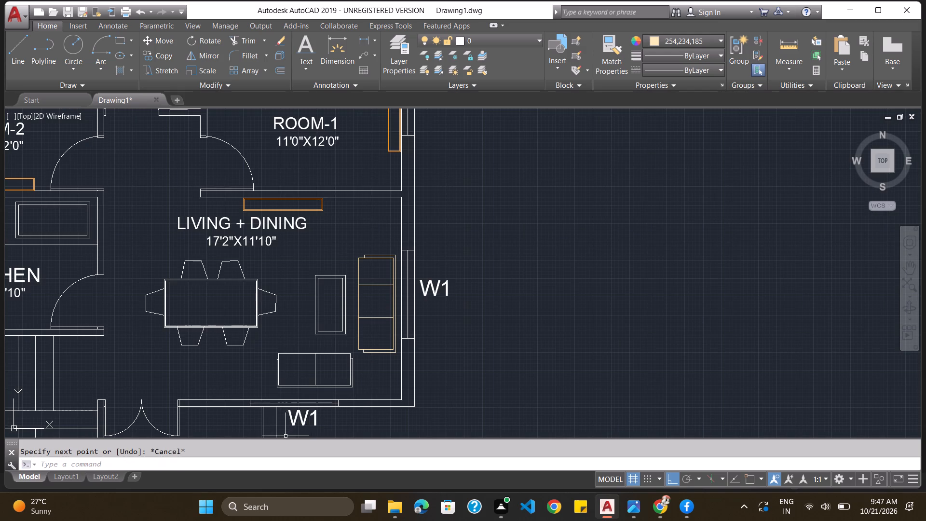
{"action": "scroll", "coordinate": [307, 386], "scroll_direction": "up", "scroll_amount": 1}
{"action": "scroll", "coordinate": [307, 386], "scroll_direction": "down", "scroll_amount": 1}
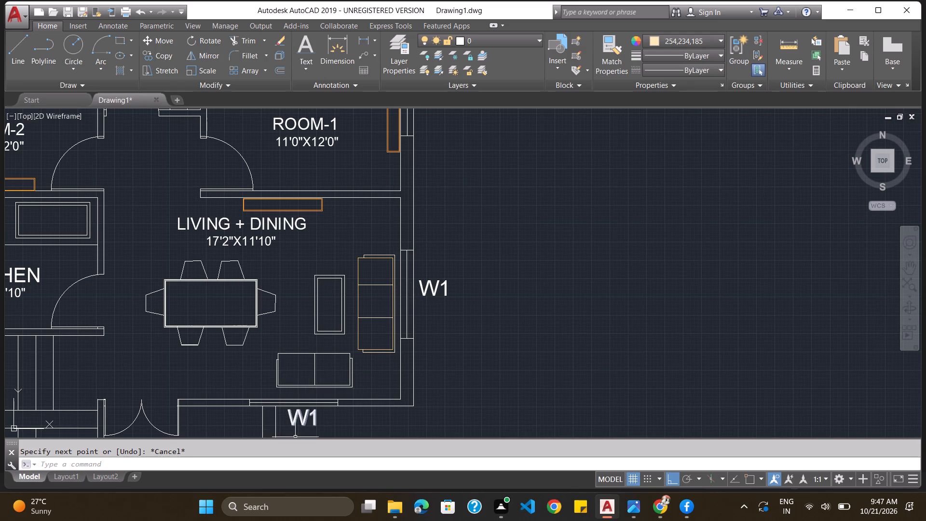
{"action": "left_click", "coordinate": [309, 353]}
{"action": "left_click", "coordinate": [315, 367]}
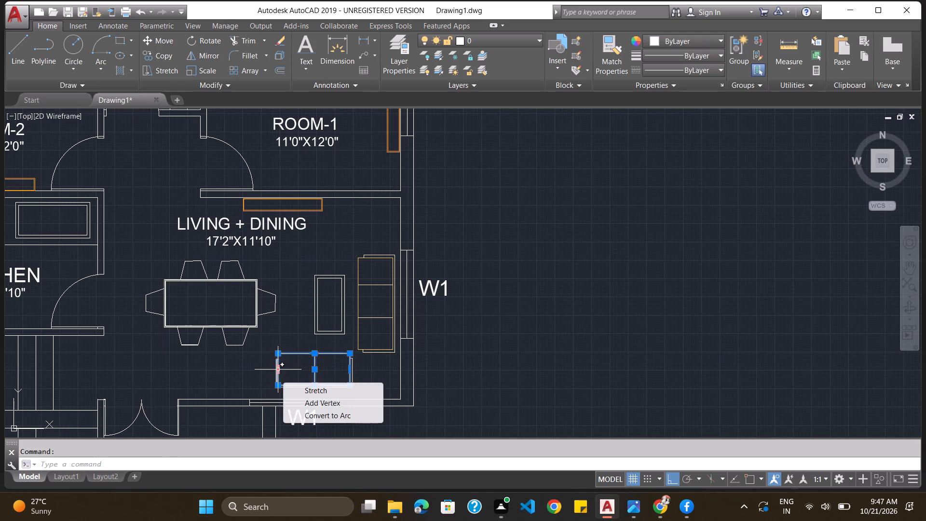
{"action": "key", "text": "Delete"}
{"action": "left_click_drag", "start_coordinate": [280, 350], "coordinate": [279, 351]}
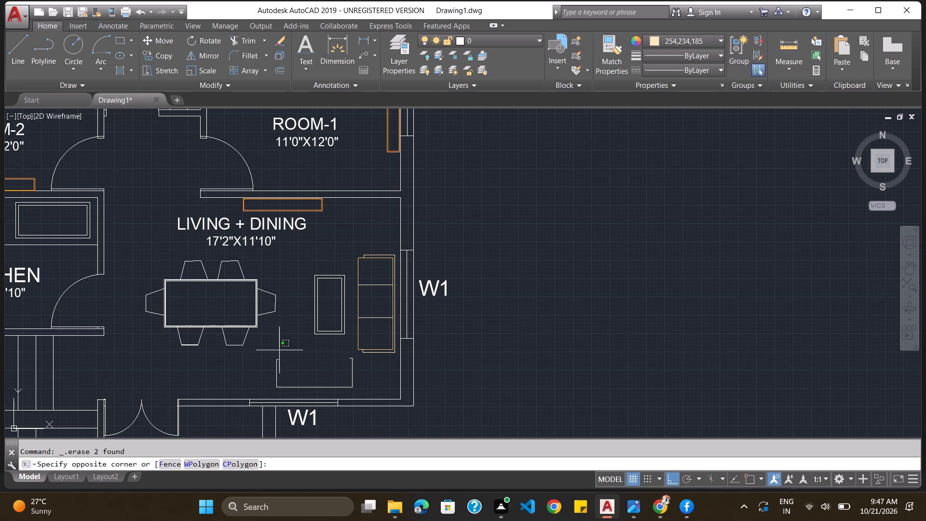
{"action": "left_click_drag", "start_coordinate": [279, 351], "coordinate": [367, 372]}
{"action": "key", "text": "Delete"}
{"action": "left_click", "coordinate": [353, 358]}
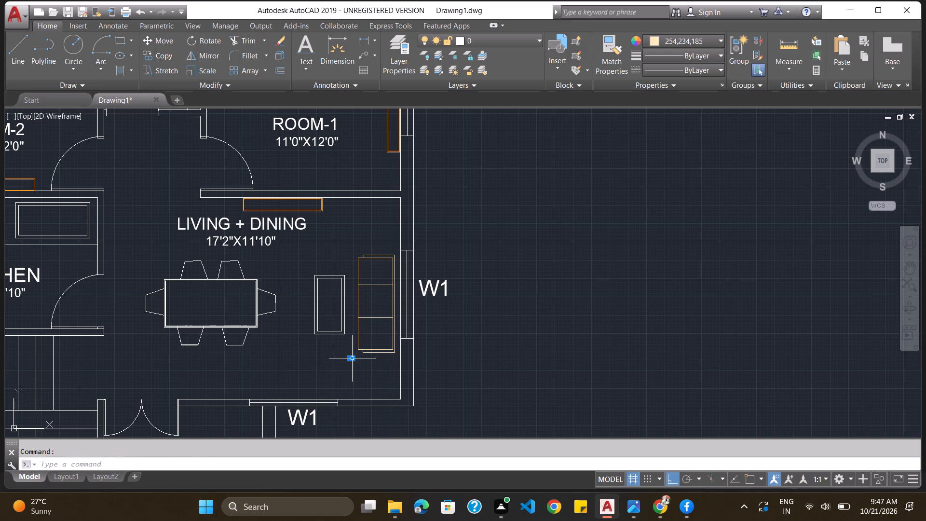
{"action": "key", "text": "Delete"}
Draw a horizontal two-seat sofa seat rectangle in colour 254,234,185 near the south window W1, southwest of the three-seat sofa.
{"action": "left_click", "coordinate": [122, 40]}
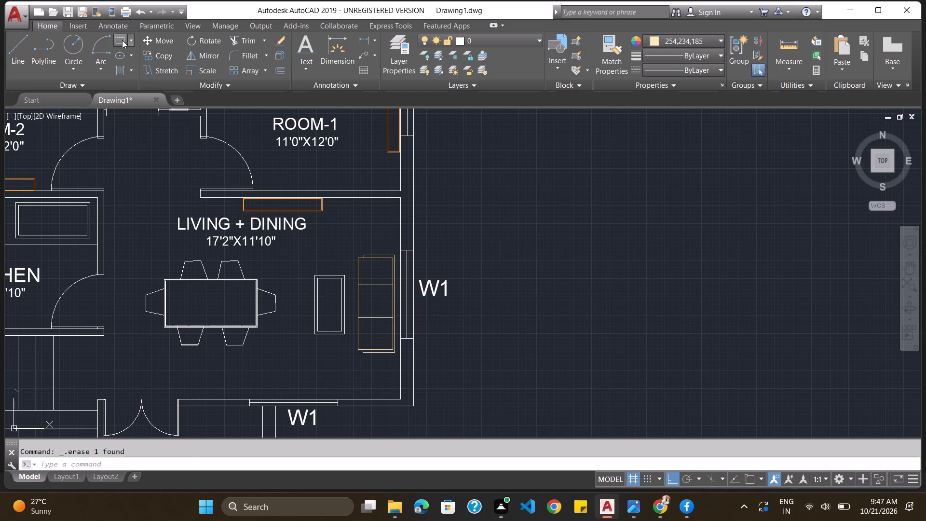
{"action": "scroll", "coordinate": [259, 237], "scroll_direction": "down", "scroll_amount": 3}
{"action": "scroll", "coordinate": [267, 282], "scroll_direction": "up", "scroll_amount": 4}
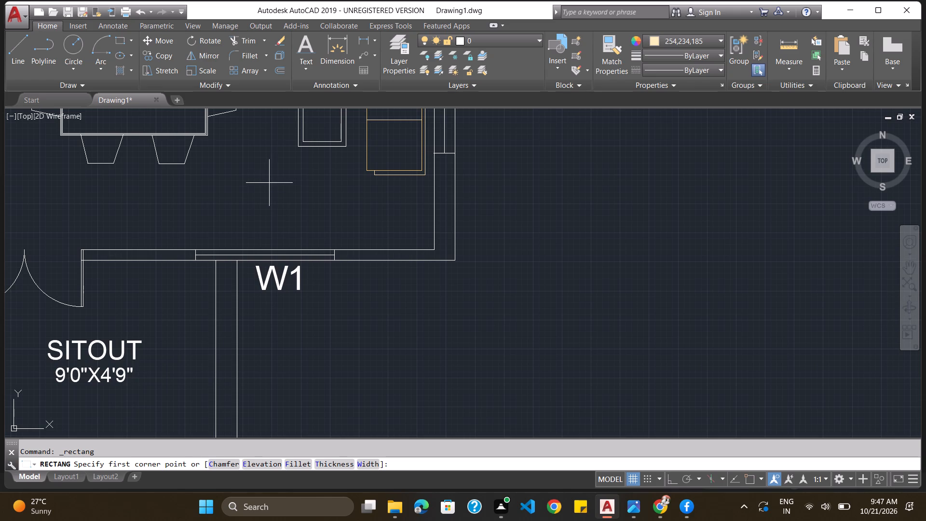
{"action": "left_click_drag", "start_coordinate": [266, 182], "coordinate": [271, 183]}
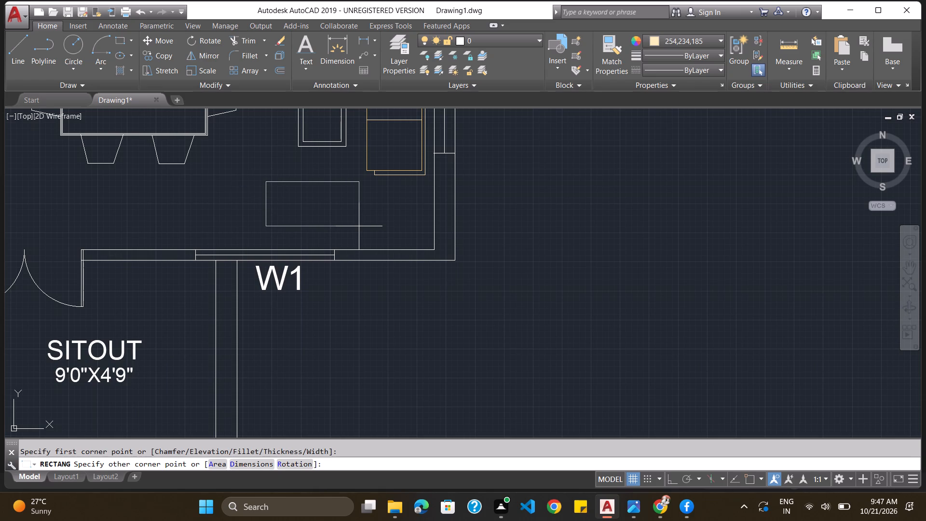
{"action": "left_click", "coordinate": [359, 226]}
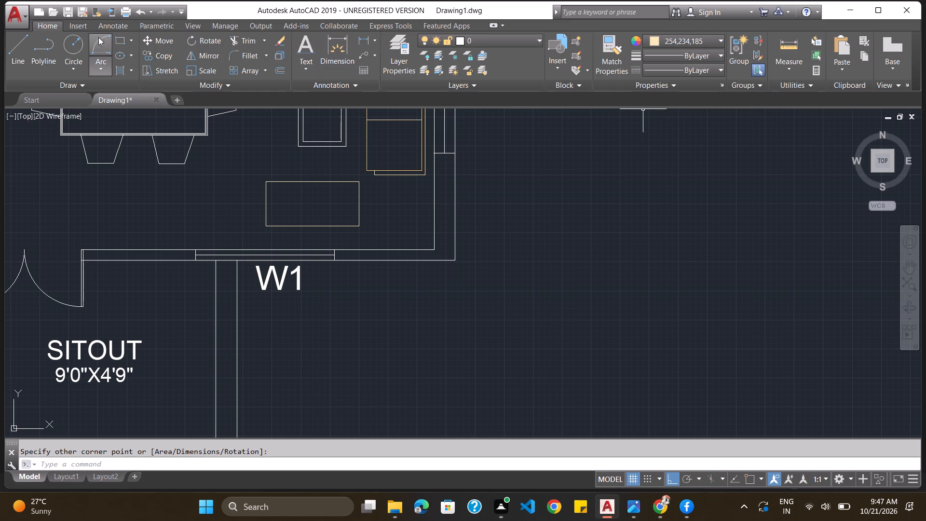
Draw the two-seat sofa's arm and back outline around its east, south and west sides, with the back about 3'-11" long.
{"action": "left_click", "coordinate": [18, 43]}
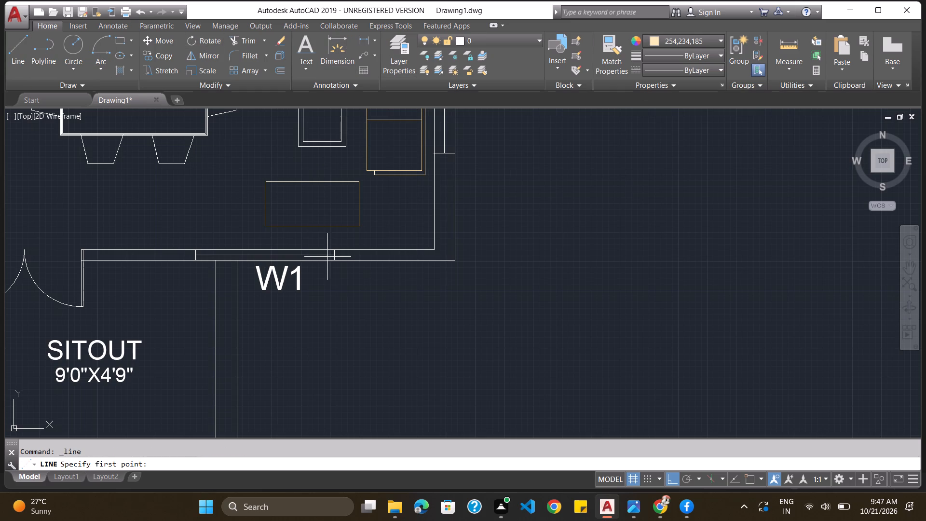
{"action": "left_click", "coordinate": [359, 189]}
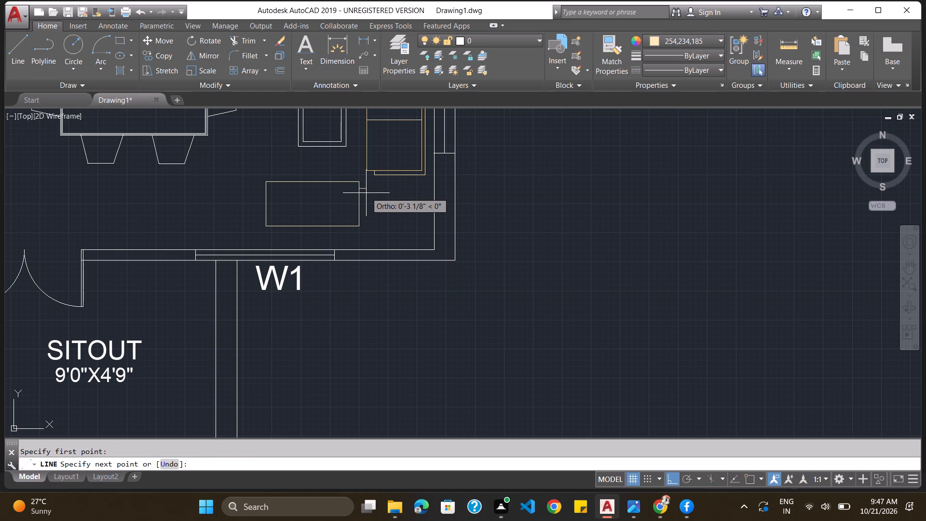
{"action": "left_click", "coordinate": [368, 192]}
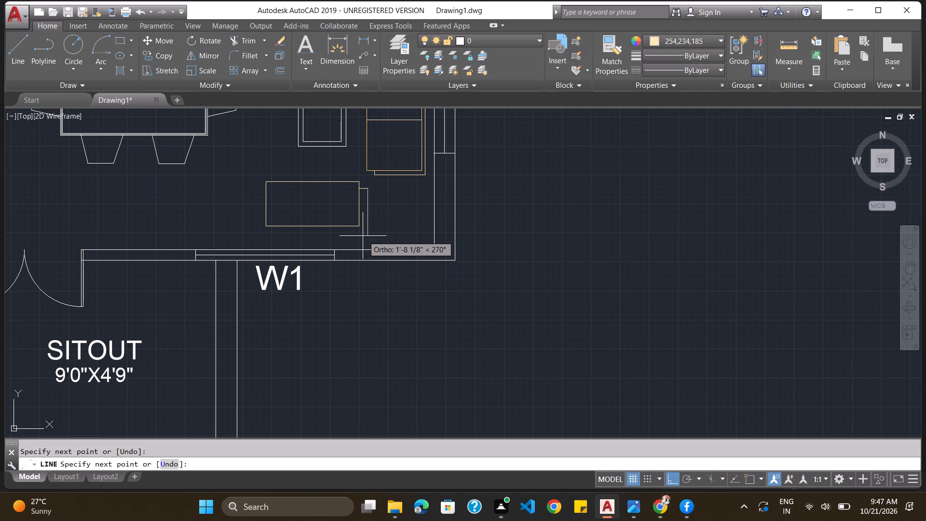
{"action": "left_click", "coordinate": [364, 231]}
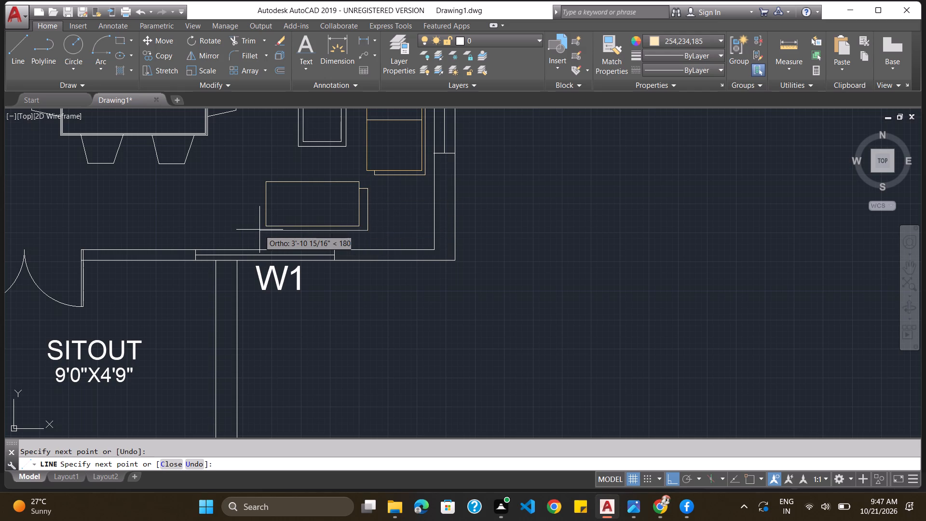
{"action": "left_click", "coordinate": [259, 230]}
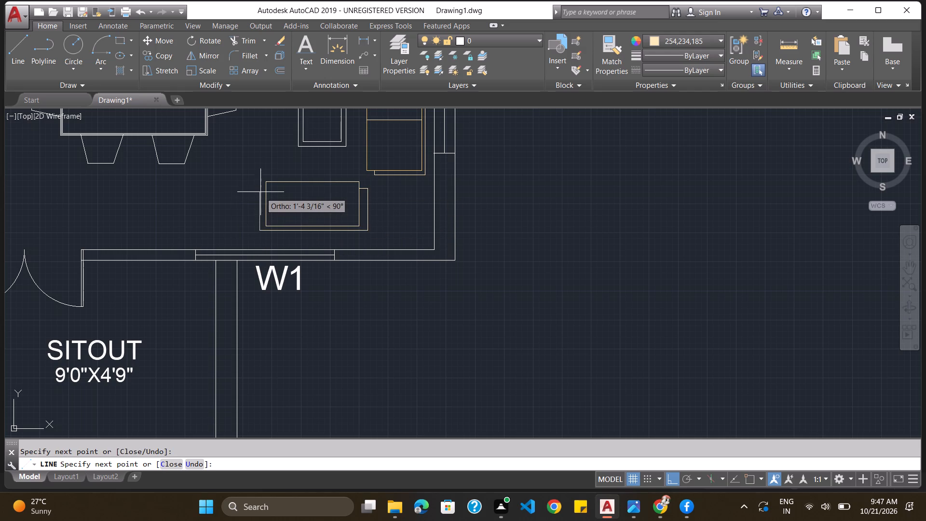
{"action": "left_click", "coordinate": [260, 189]}
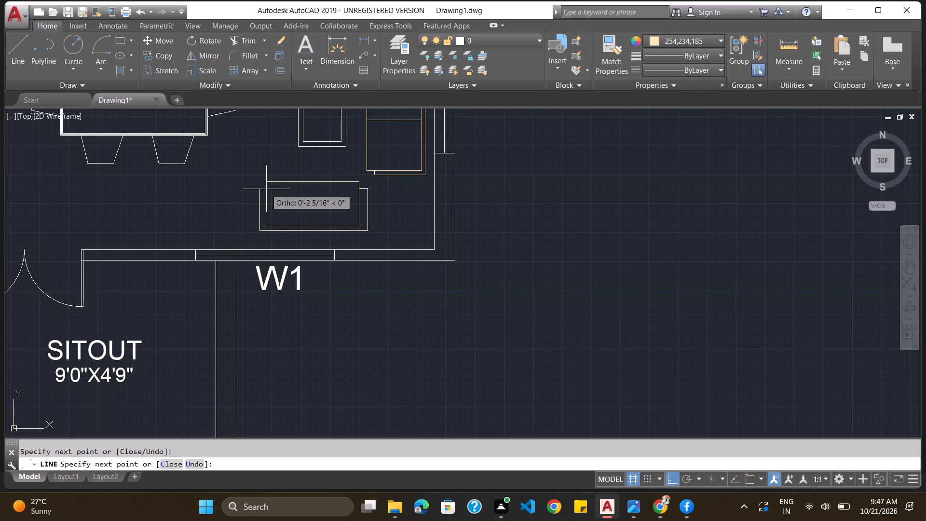
{"action": "left_click", "coordinate": [266, 189]}
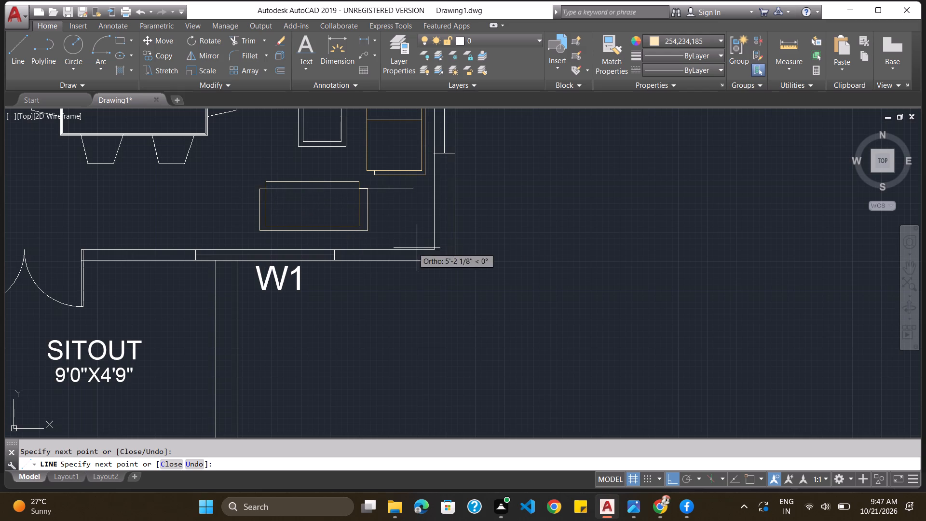
{"action": "key", "text": "Escape"}
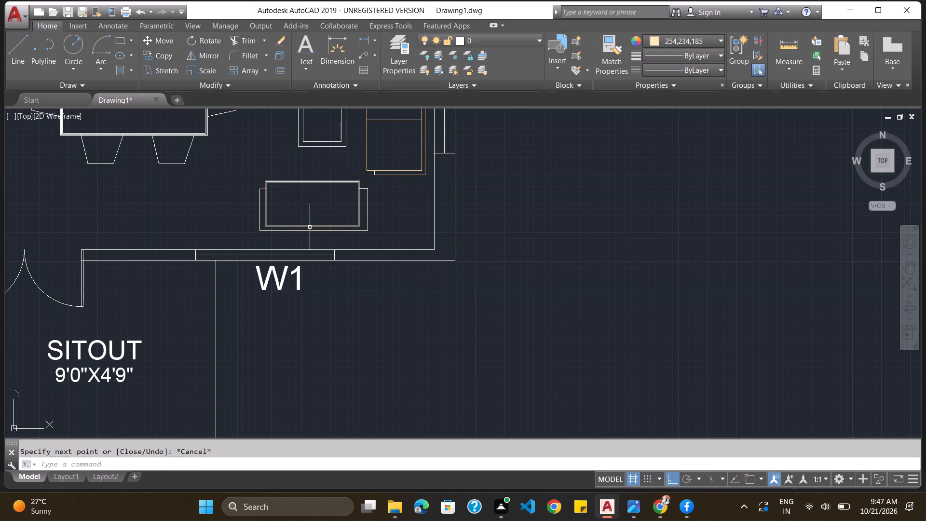
Draw a vertical cushion divider line across the middle of the two-seat sofa seat, splitting it into two seats.
{"action": "left_click", "coordinate": [10, 41]}
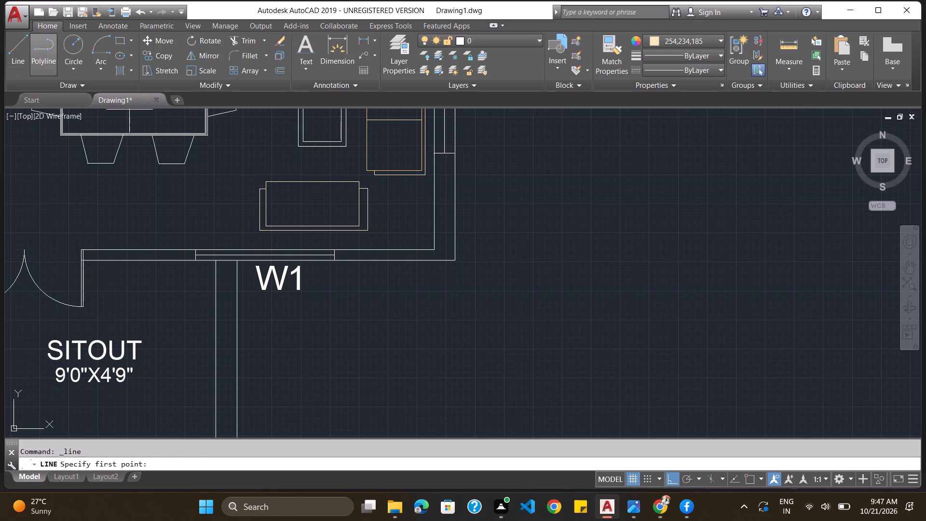
{"action": "left_click", "coordinate": [310, 182]}
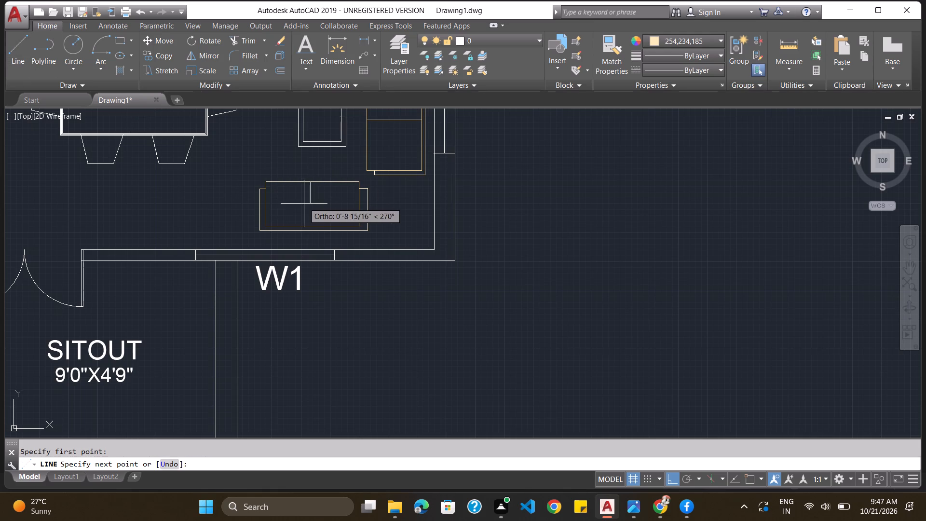
{"action": "left_click", "coordinate": [307, 226]}
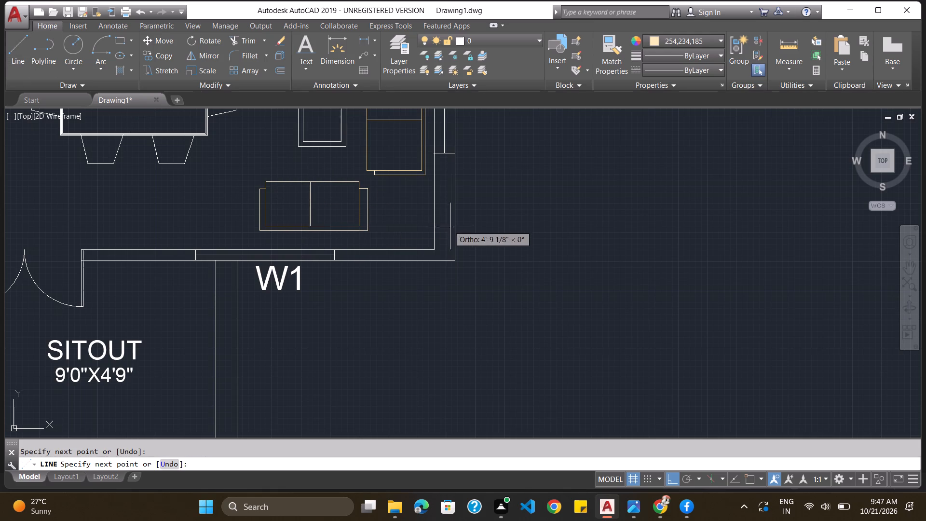
{"action": "key", "text": "Escape"}
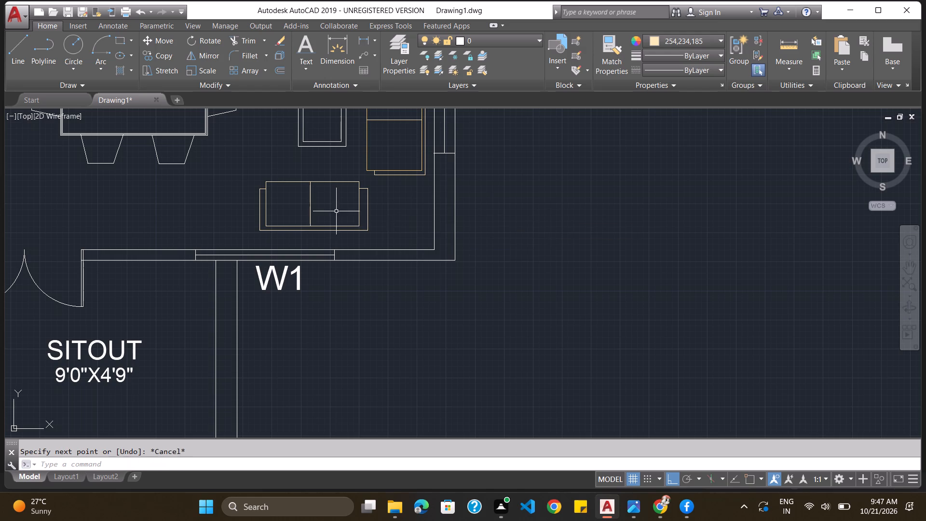
Erase the white outer edge lines of the dining table's east chair, two north chairs and west chair.
{"action": "scroll", "coordinate": [291, 209], "scroll_direction": "down", "scroll_amount": 2}
{"action": "scroll", "coordinate": [304, 160], "scroll_direction": "up", "scroll_amount": 2}
{"action": "scroll", "coordinate": [246, 166], "scroll_direction": "down", "scroll_amount": 1}
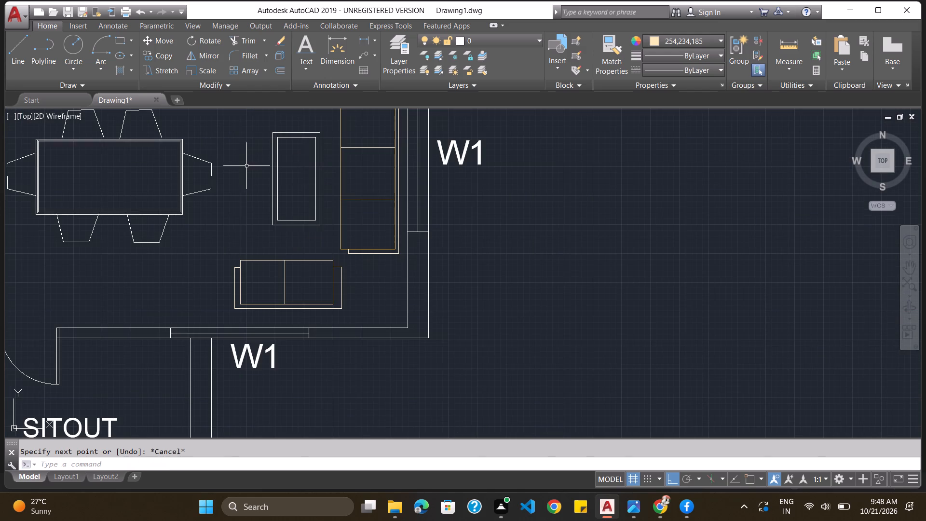
{"action": "scroll", "coordinate": [154, 165], "scroll_direction": "up", "scroll_amount": 3}
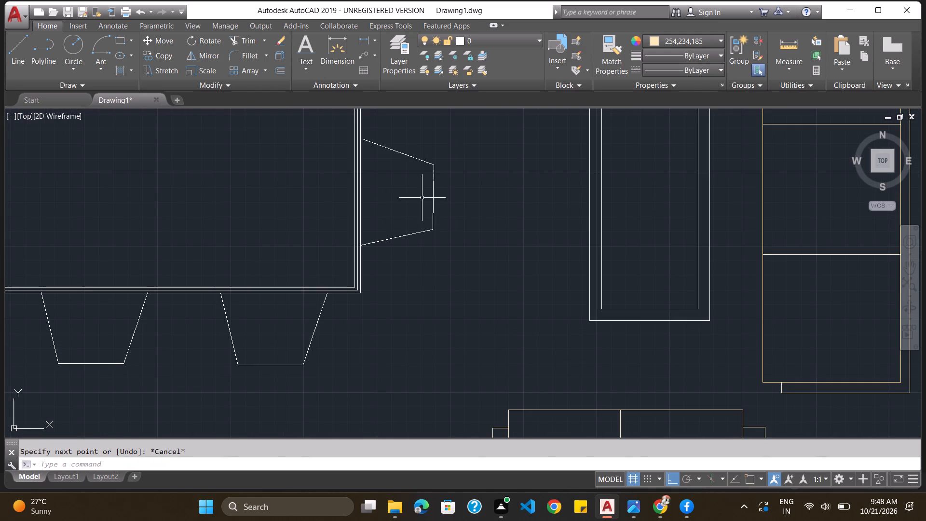
{"action": "key", "text": "Escape"}
{"action": "left_click", "coordinate": [433, 198]}
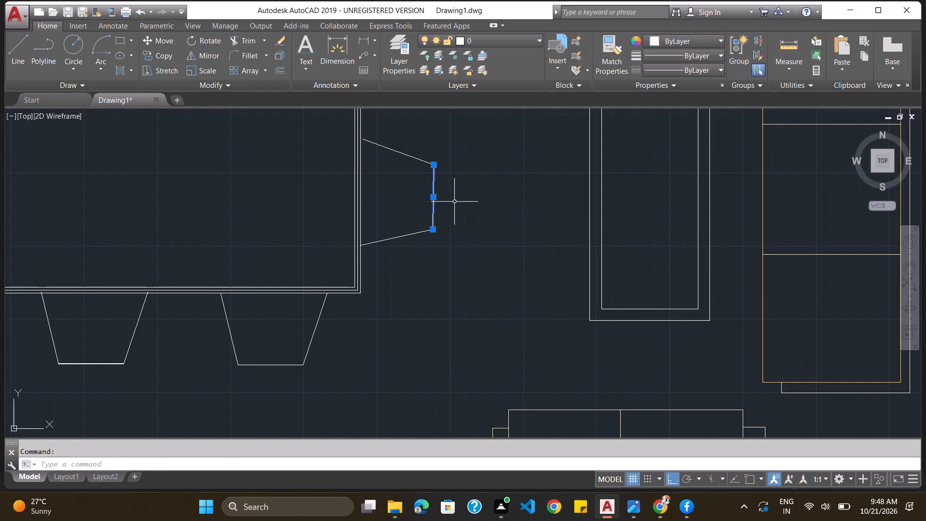
{"action": "key", "text": "Delete"}
{"action": "scroll", "coordinate": [348, 196], "scroll_direction": "down", "scroll_amount": 3}
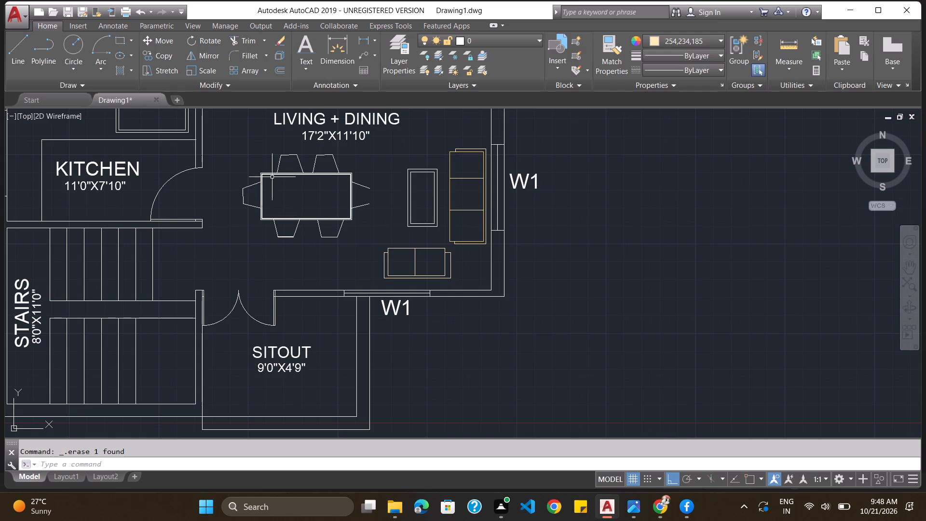
{"action": "left_click", "coordinate": [287, 154]}
{"action": "key", "text": "Delete"}
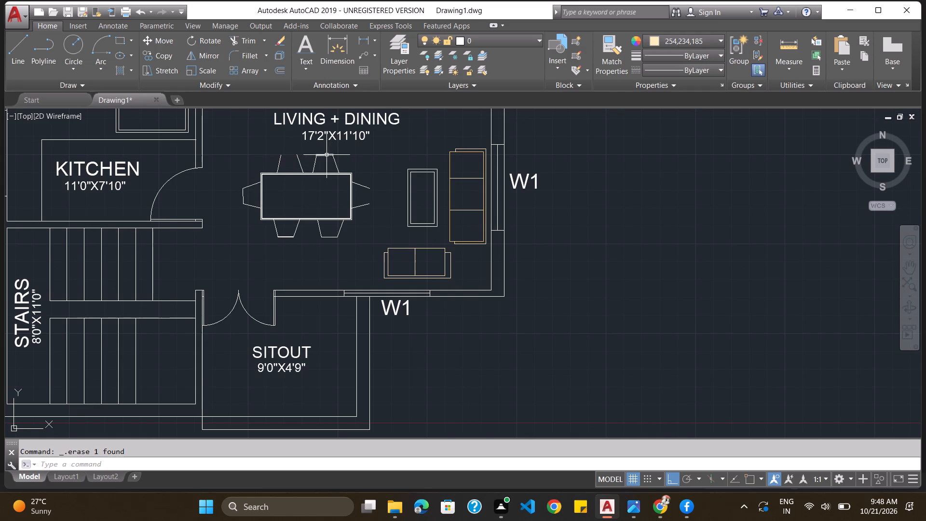
{"action": "left_click", "coordinate": [327, 155]}
{"action": "key", "text": "Delete"}
{"action": "left_click", "coordinate": [243, 192]}
{"action": "key", "text": "Delete"}
Erase the white outer edge lines of the two chairs on the dining table's south side, including the duplicate line.
{"action": "left_click", "coordinate": [284, 238]}
{"action": "key", "text": "Delete"}
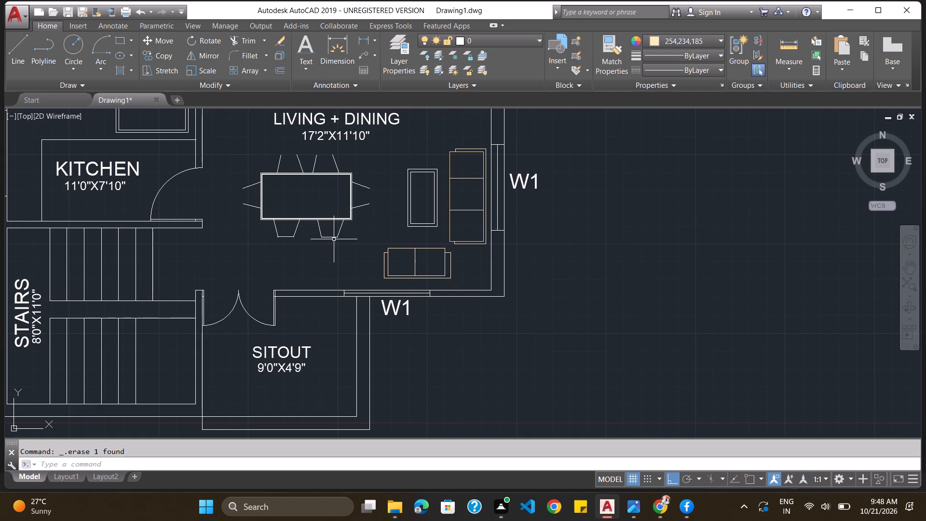
{"action": "left_click", "coordinate": [332, 237]}
{"action": "key", "text": "Delete"}
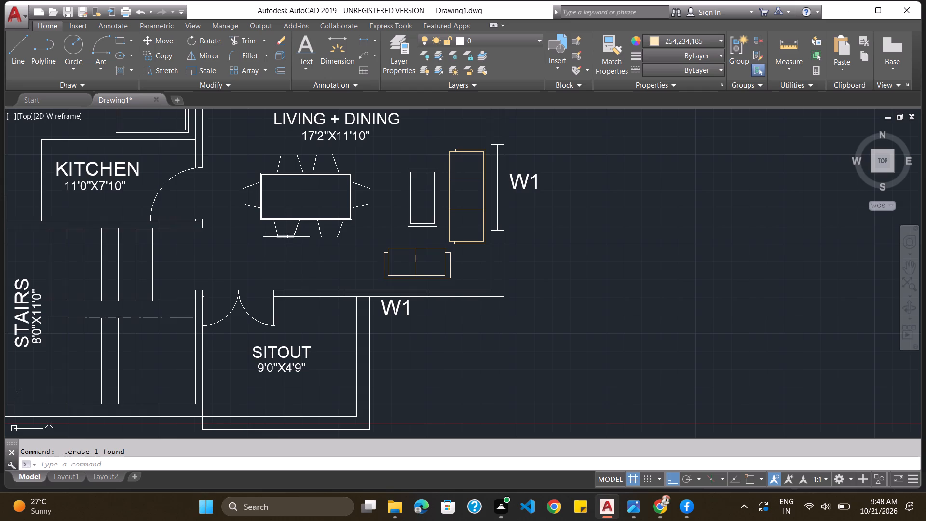
{"action": "left_click", "coordinate": [286, 236]}
{"action": "key", "text": "Delete"}
Turn on object snap and draw the east dining chair's outer edge line between its side ends in colour 254,234,185.
{"action": "scroll", "coordinate": [304, 208], "scroll_direction": "up", "scroll_amount": 2}
{"action": "scroll", "coordinate": [304, 208], "scroll_direction": "down", "scroll_amount": 1}
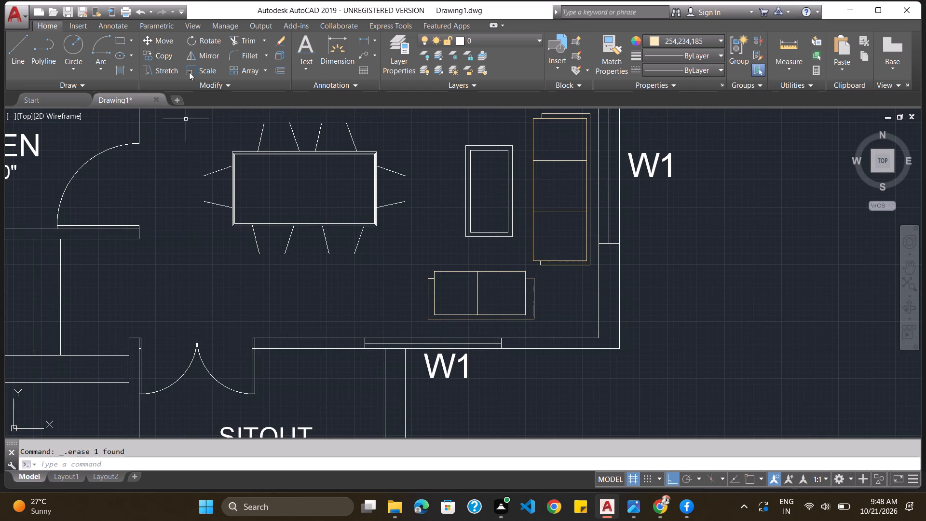
{"action": "left_click", "coordinate": [746, 480]}
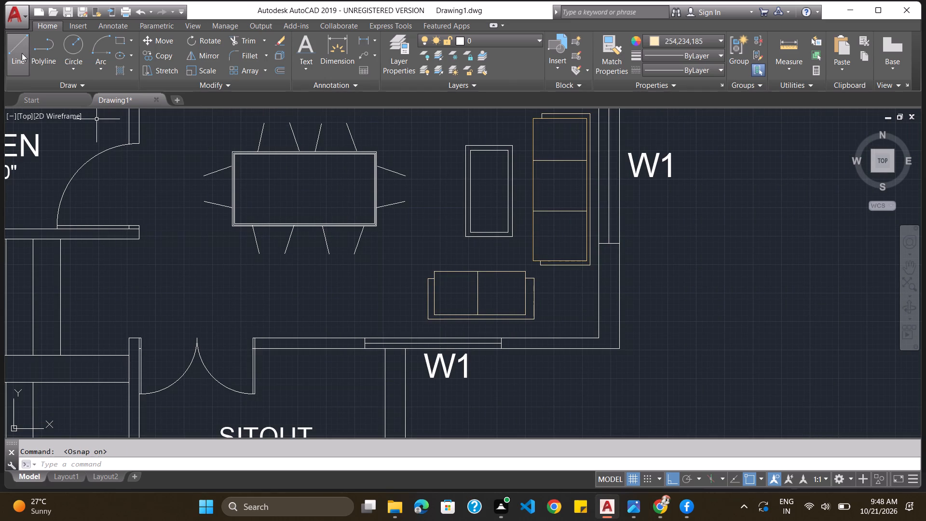
{"action": "left_click", "coordinate": [17, 56]}
{"action": "scroll", "coordinate": [414, 180], "scroll_direction": "up", "scroll_amount": 1}
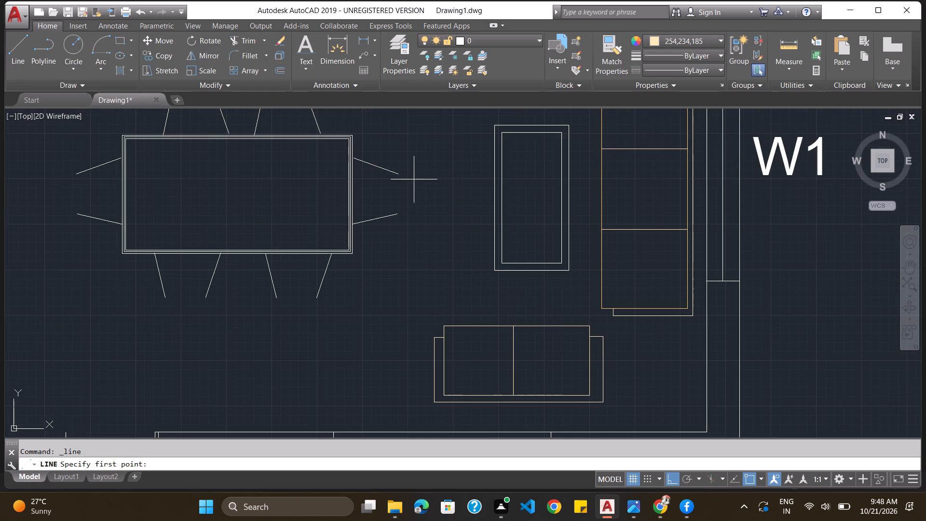
{"action": "left_click", "coordinate": [397, 175]}
{"action": "left_click", "coordinate": [395, 213]}
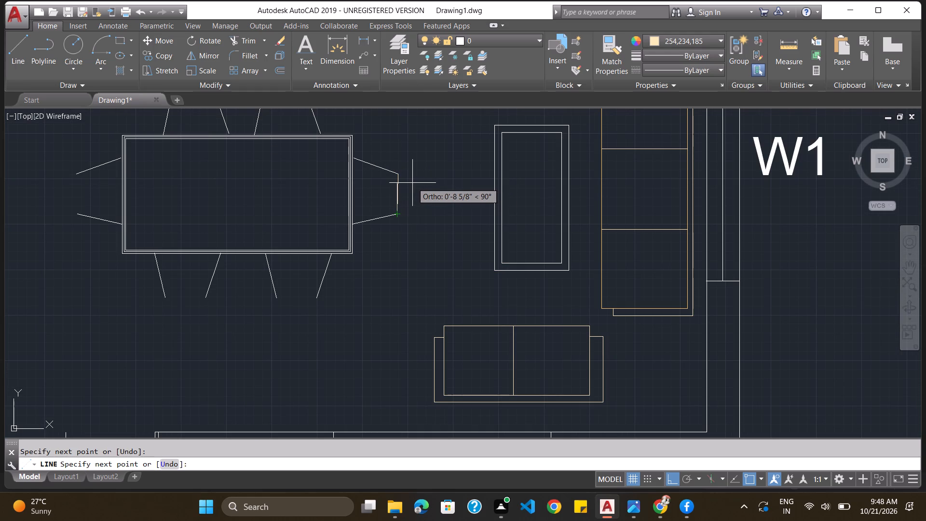
{"action": "key", "text": "Escape"}
Draw the outer edge line of the dining table's northeast chair in colour 254,234,185, joining its two side lines.
{"action": "scroll", "coordinate": [358, 155], "scroll_direction": "down", "scroll_amount": 1}
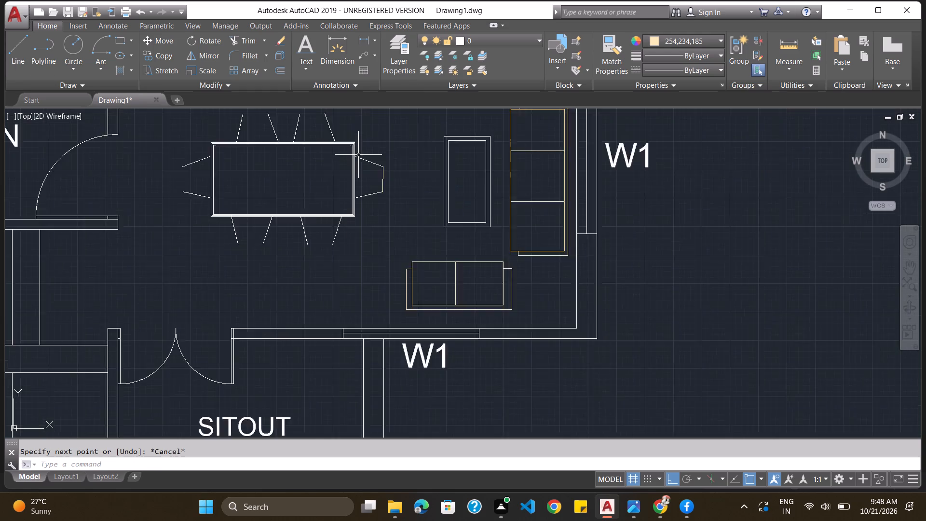
{"action": "scroll", "coordinate": [358, 155], "scroll_direction": "down", "scroll_amount": 1}
{"action": "scroll", "coordinate": [318, 130], "scroll_direction": "up", "scroll_amount": 3}
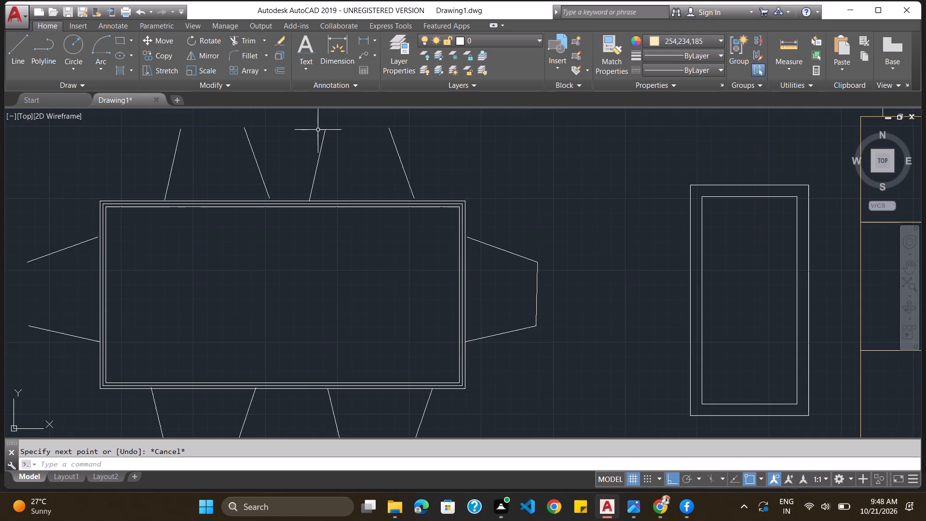
{"action": "key", "text": "l"}
{"action": "key", "text": "Return"}
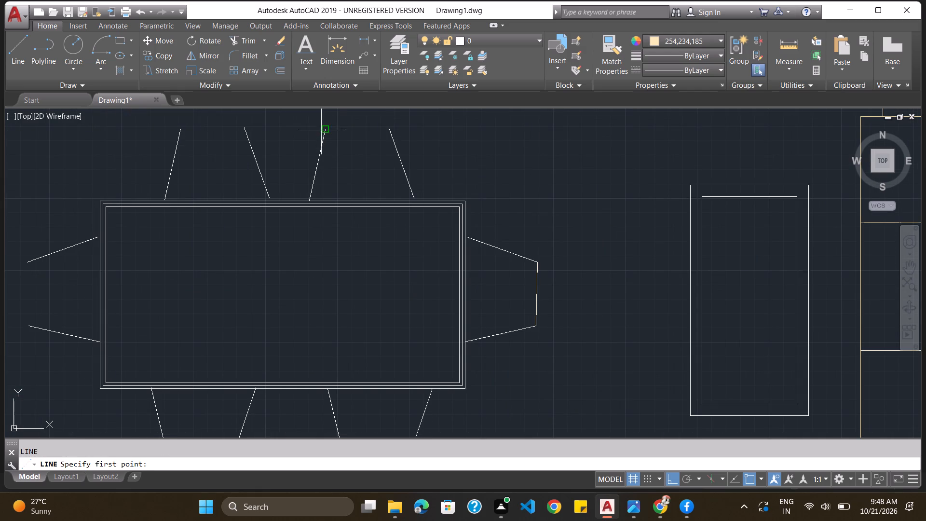
{"action": "left_click", "coordinate": [323, 130]}
{"action": "left_click", "coordinate": [391, 129]}
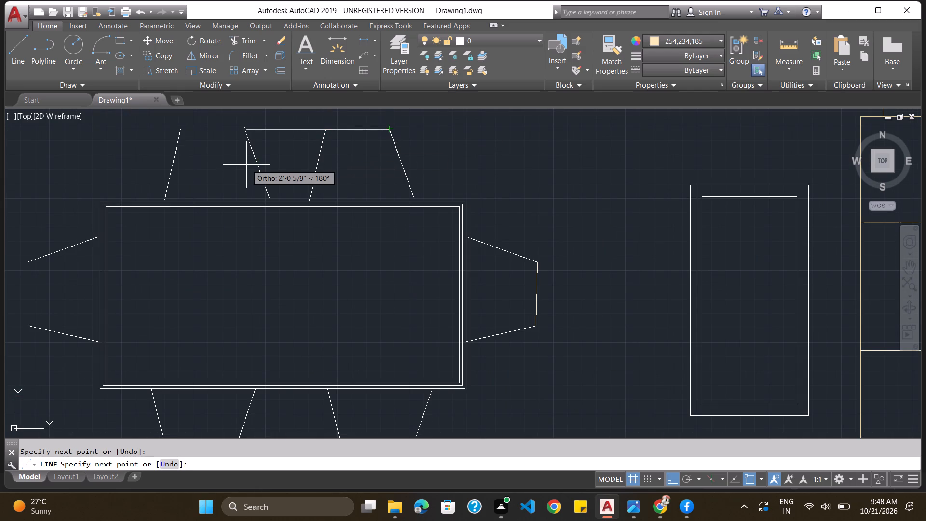
{"action": "key", "text": "Escape"}
Draw the outer edge line of the dining table's northwest chair in colour 254,234,185, joining its two side line ends.
{"action": "scroll", "coordinate": [211, 169], "scroll_direction": "down", "scroll_amount": 2}
{"action": "scroll", "coordinate": [206, 150], "scroll_direction": "up", "scroll_amount": 2}
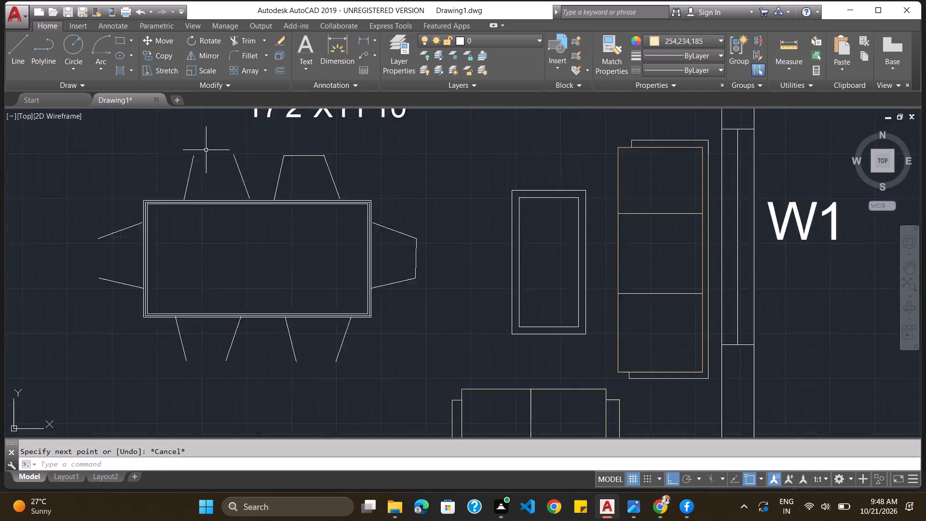
{"action": "scroll", "coordinate": [206, 150], "scroll_direction": "up", "scroll_amount": 2}
{"action": "key", "text": "l"}
{"action": "key", "text": "Return"}
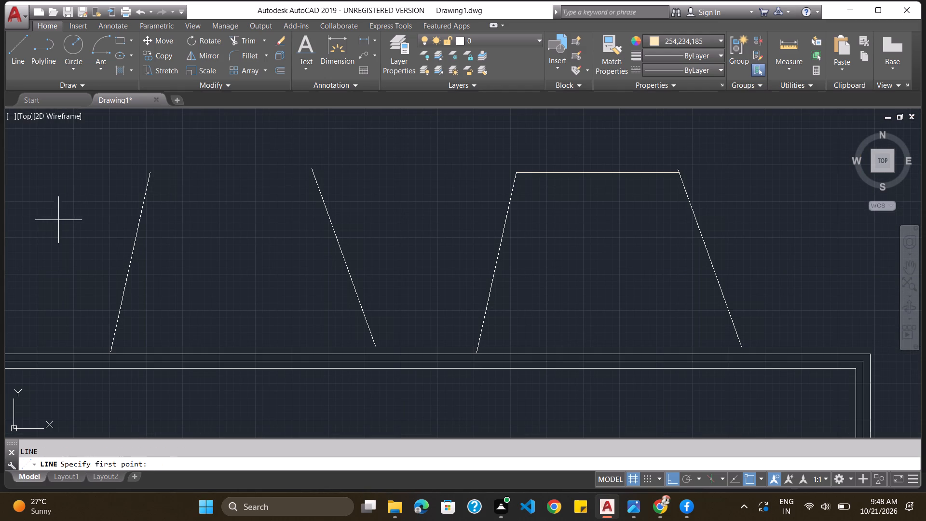
{"action": "left_click", "coordinate": [150, 171]}
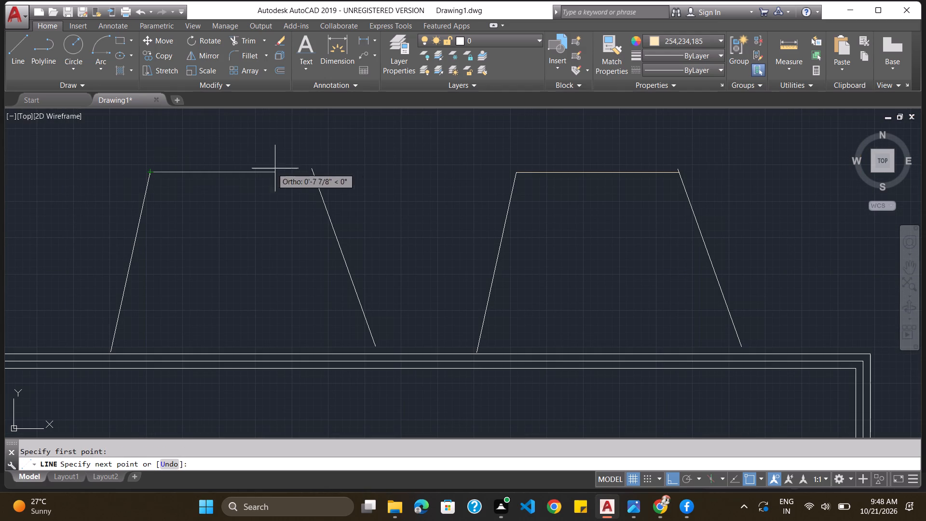
{"action": "left_click", "coordinate": [313, 171]}
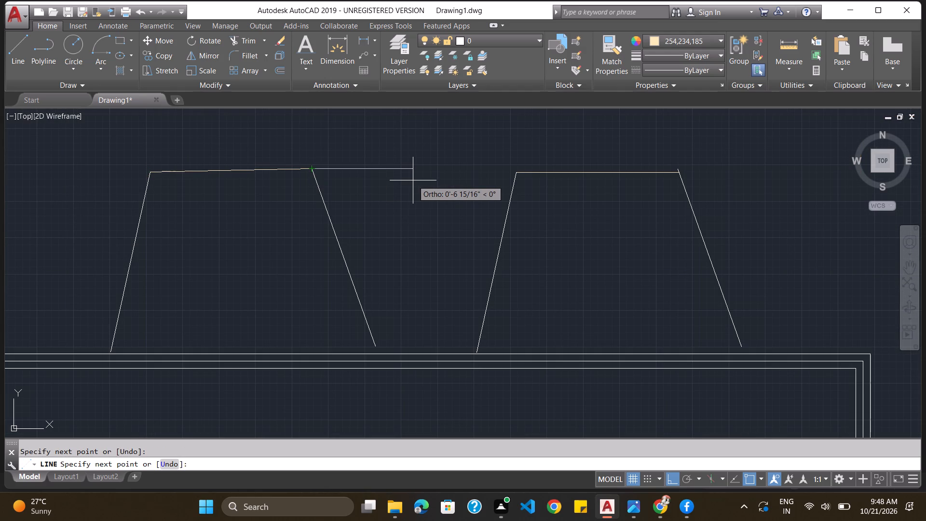
{"action": "key", "text": "Escape"}
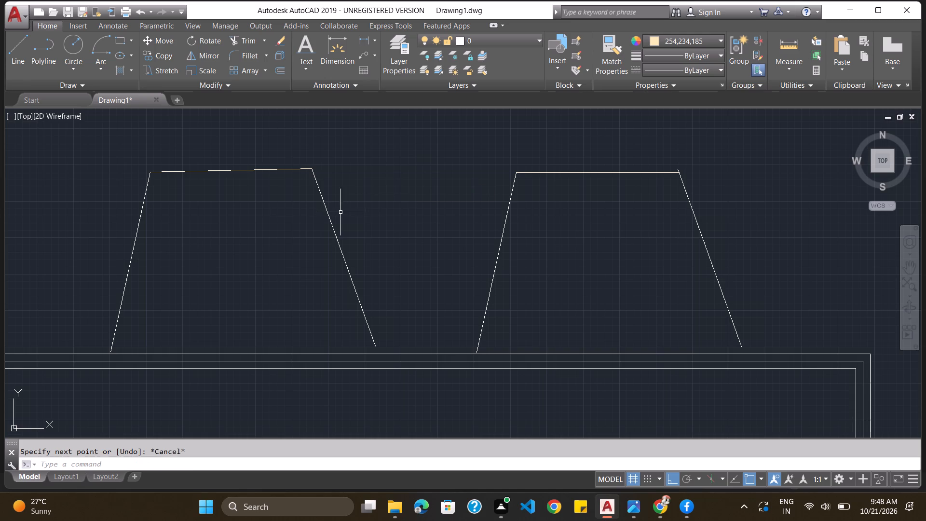
Draw the outer edge line of the dining table's southeast chair in colour 254,234,185, joining its two side line ends.
{"action": "scroll", "coordinate": [209, 228], "scroll_direction": "down", "scroll_amount": 4}
{"action": "scroll", "coordinate": [333, 282], "scroll_direction": "up", "scroll_amount": 2}
{"action": "scroll", "coordinate": [290, 365], "scroll_direction": "down", "scroll_amount": 3}
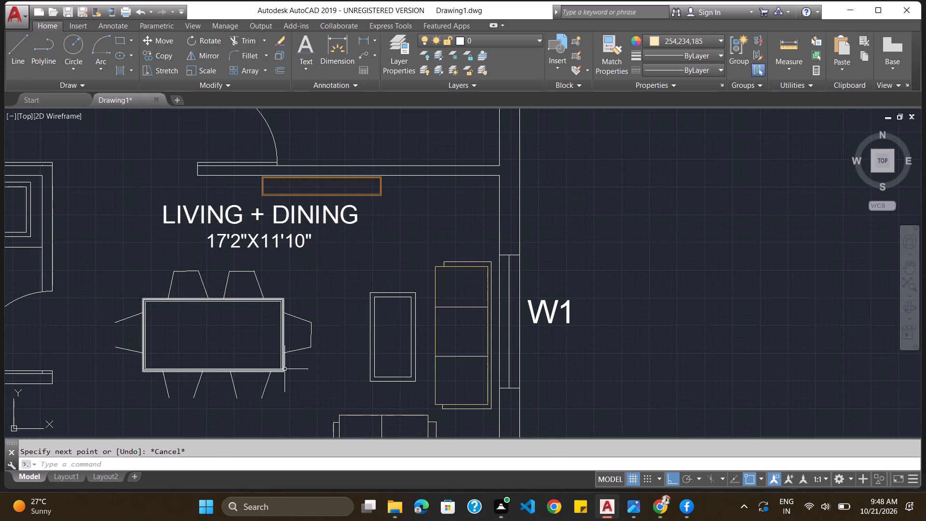
{"action": "scroll", "coordinate": [246, 426], "scroll_direction": "up", "scroll_amount": 3}
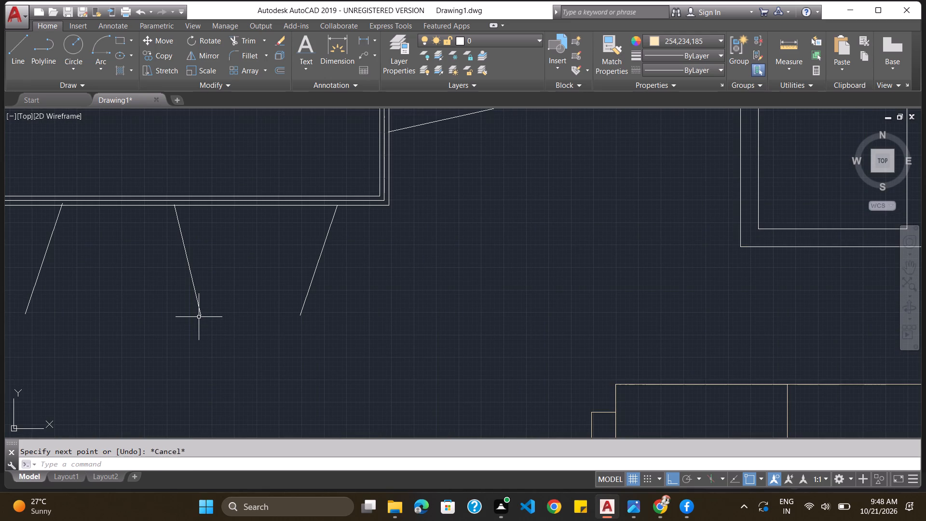
{"action": "key", "text": "l"}
{"action": "key", "text": "Return"}
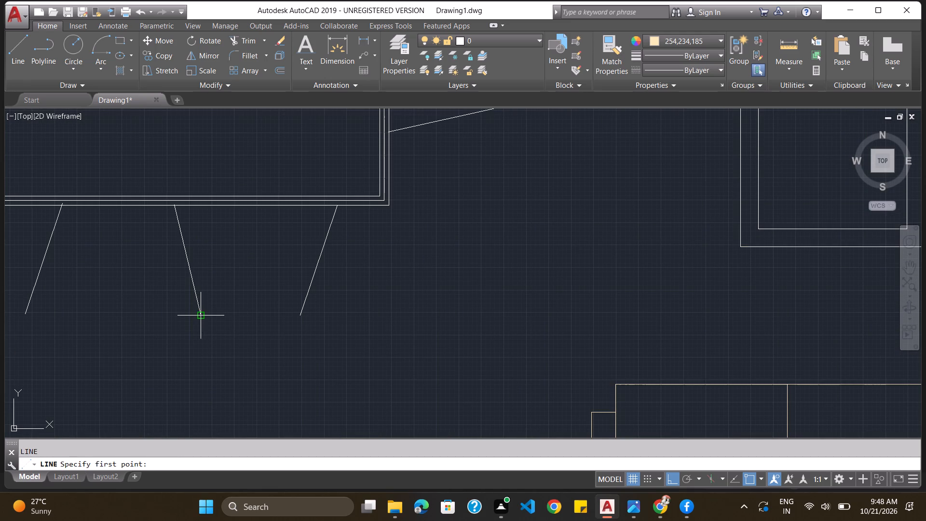
{"action": "left_click", "coordinate": [203, 315]}
{"action": "left_click", "coordinate": [302, 315]}
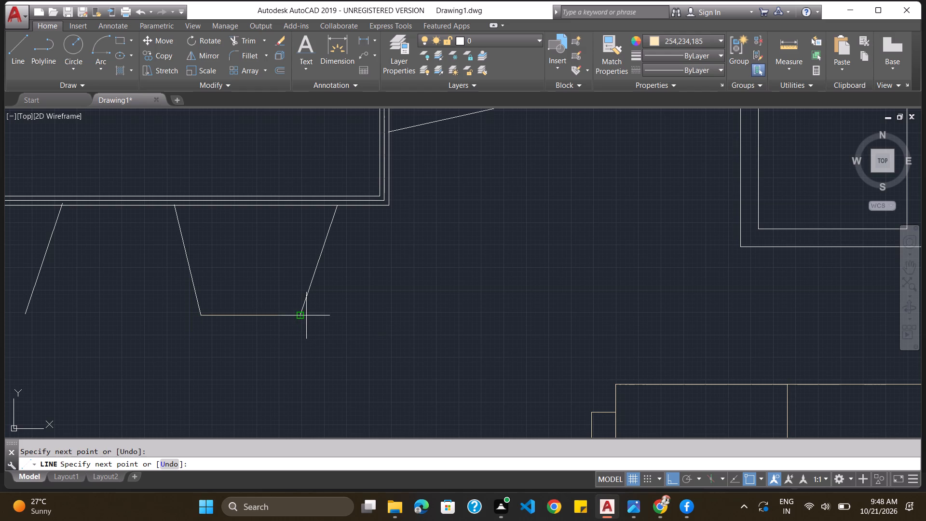
{"action": "key", "text": "Escape"}
Draw the outer edge line of the dining table's southwest chair in colour 254,234,185 between its side line ends.
{"action": "scroll", "coordinate": [146, 268], "scroll_direction": "down", "scroll_amount": 3}
{"action": "scroll", "coordinate": [76, 272], "scroll_direction": "up", "scroll_amount": 3}
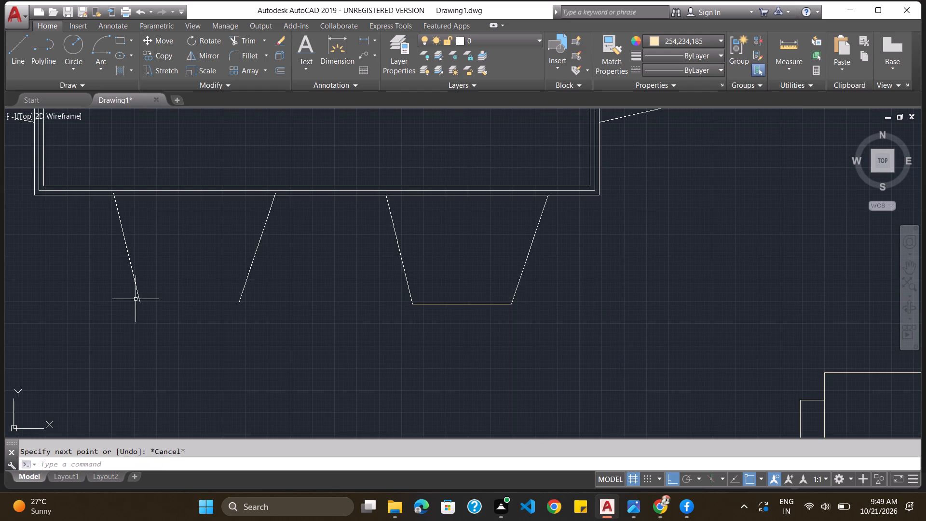
{"action": "key", "text": "l"}
{"action": "key", "text": "Return"}
{"action": "left_click", "coordinate": [137, 300]}
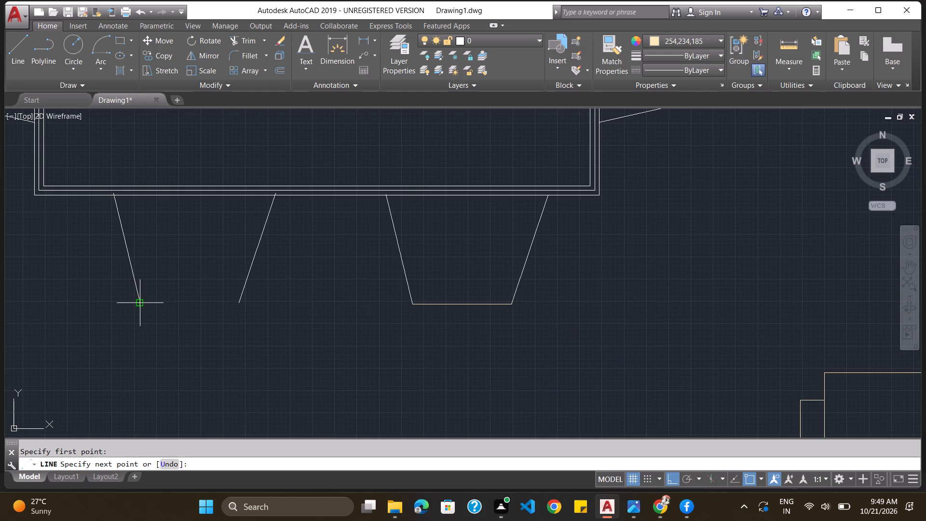
{"action": "left_click", "coordinate": [238, 304]}
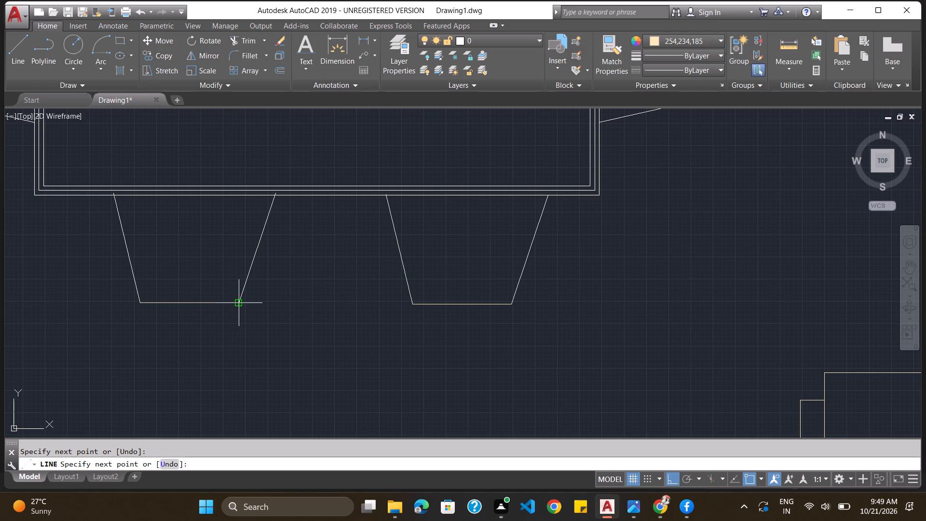
{"action": "key", "text": "Escape"}
Draw the west dining chair's outer edge line in colour 254,234,185, connecting the outer ends of its two side lines.
{"action": "scroll", "coordinate": [77, 208], "scroll_direction": "down", "scroll_amount": 1}
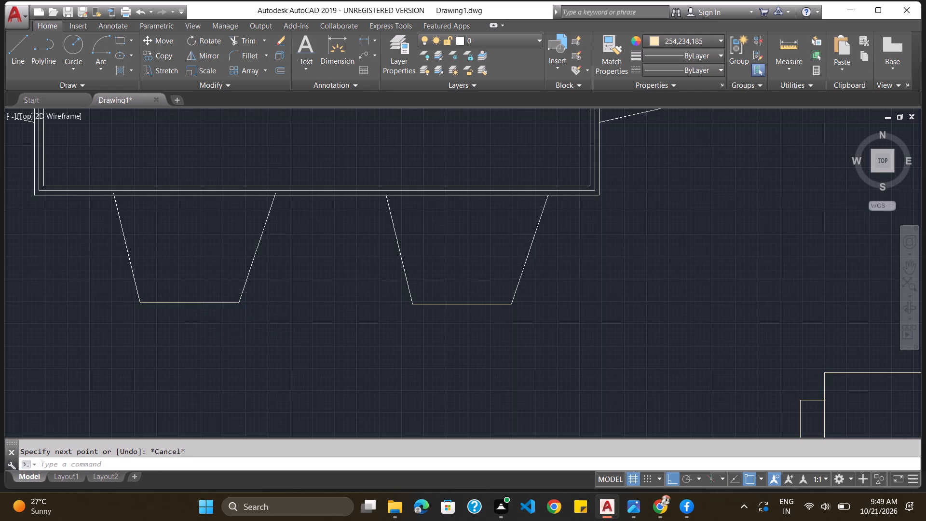
{"action": "scroll", "coordinate": [77, 208], "scroll_direction": "down", "scroll_amount": 2}
{"action": "scroll", "coordinate": [46, 166], "scroll_direction": "up", "scroll_amount": 1}
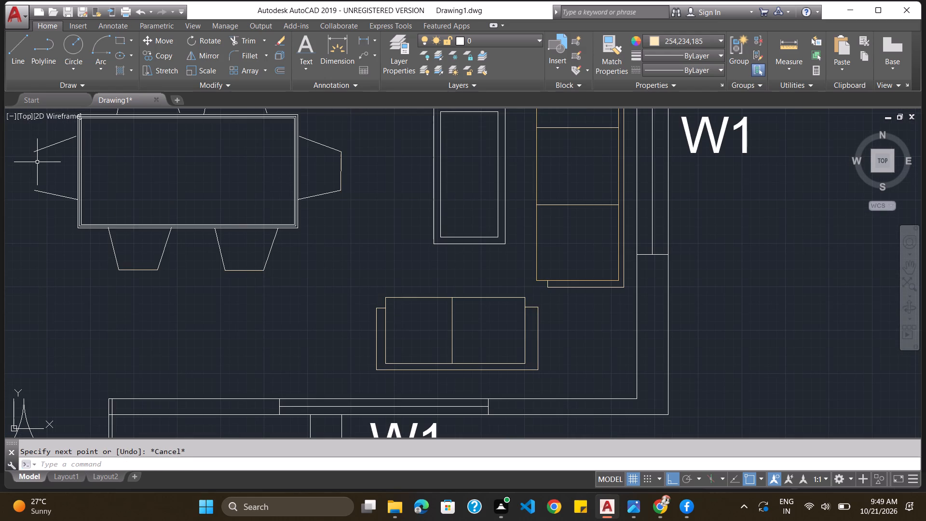
{"action": "key", "text": "l"}
{"action": "key", "text": "Return"}
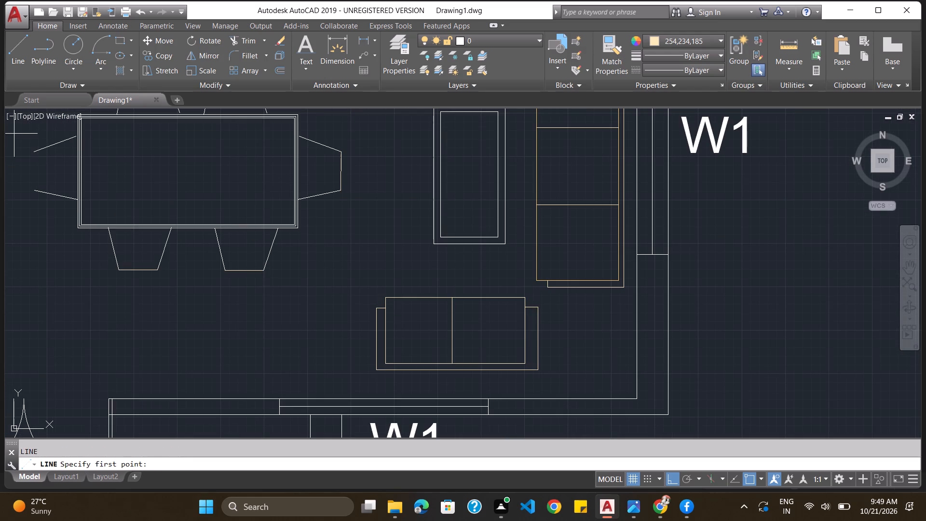
{"action": "scroll", "coordinate": [7, 125], "scroll_direction": "up", "scroll_amount": 3}
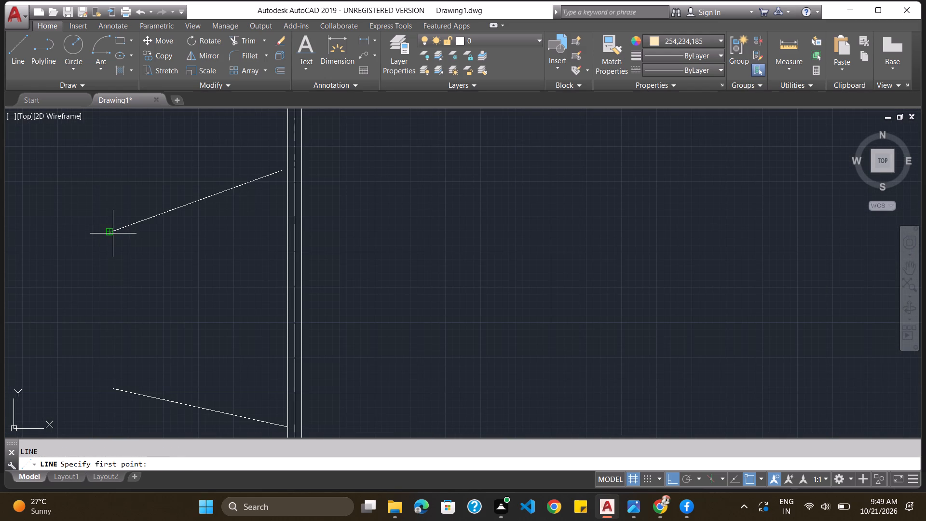
{"action": "left_click", "coordinate": [111, 233]}
{"action": "left_click", "coordinate": [113, 385]}
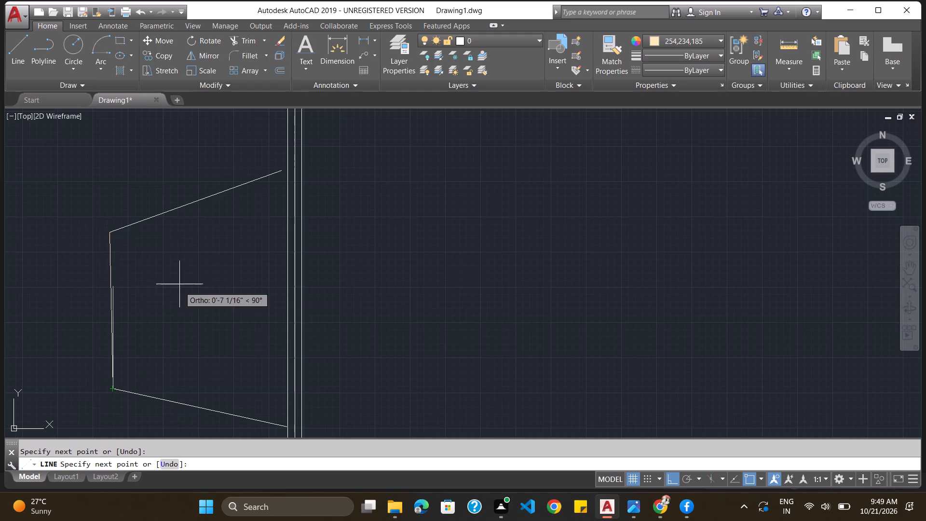
{"action": "key", "text": "Escape"}
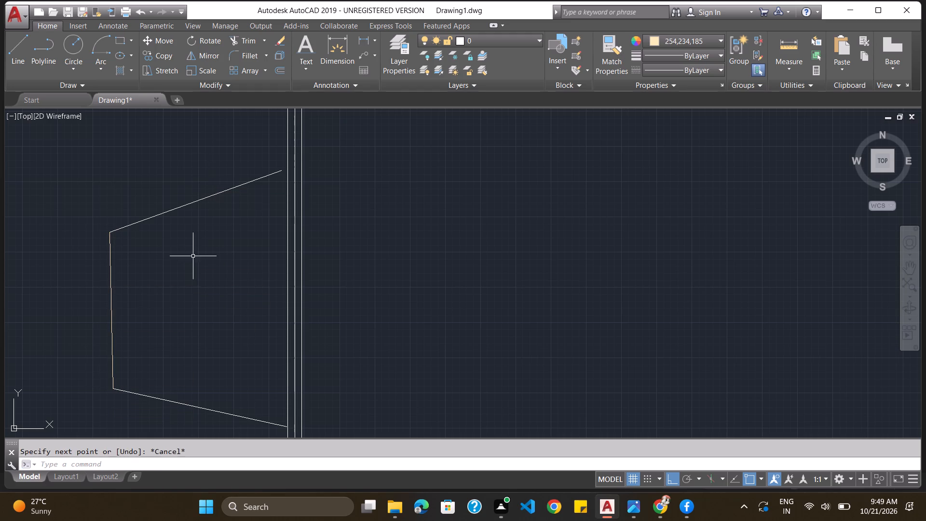
Within the Trim command, extend the short side lines of the west, northwest, northeast and east chairs to the dining table's outer edge.
{"action": "scroll", "coordinate": [161, 273], "scroll_direction": "down", "scroll_amount": 3}
{"action": "scroll", "coordinate": [169, 279], "scroll_direction": "up", "scroll_amount": 1}
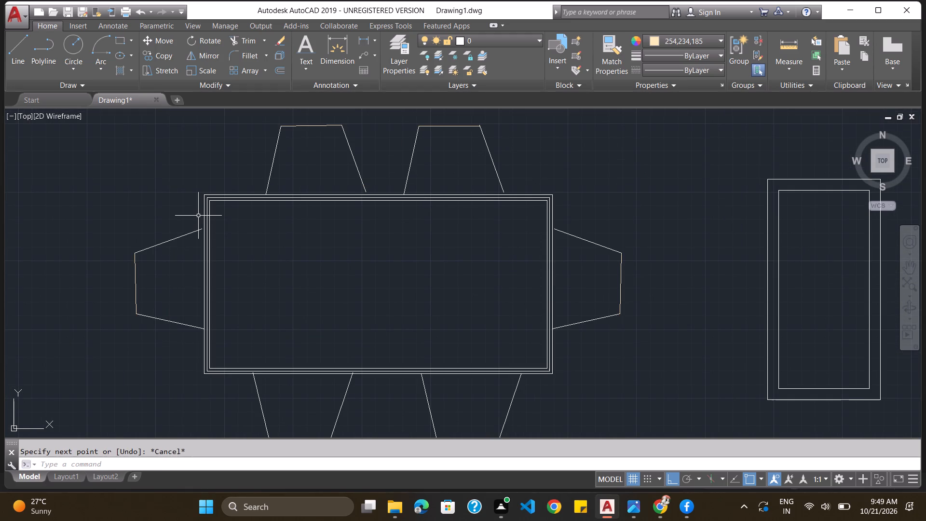
{"action": "type", "text": "TRIM"}
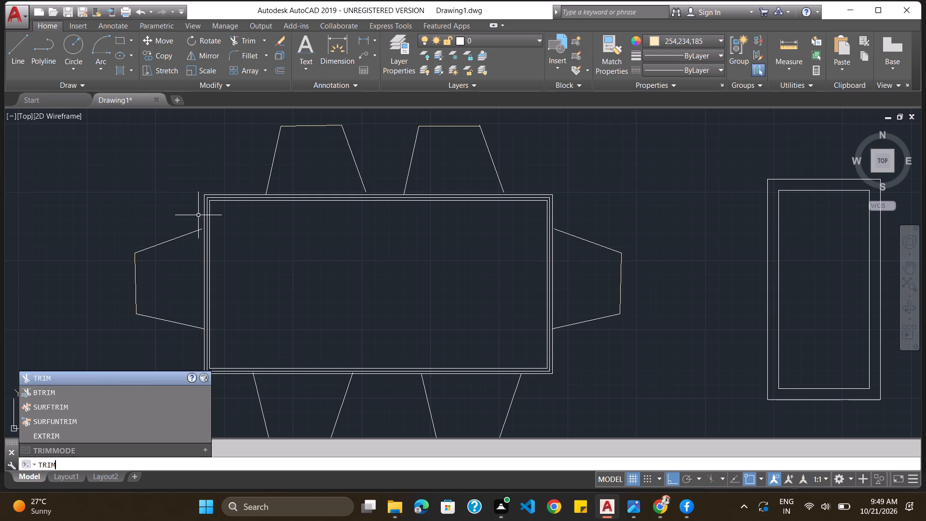
{"action": "key", "text": "Return"}
{"action": "key", "text": "Return"}
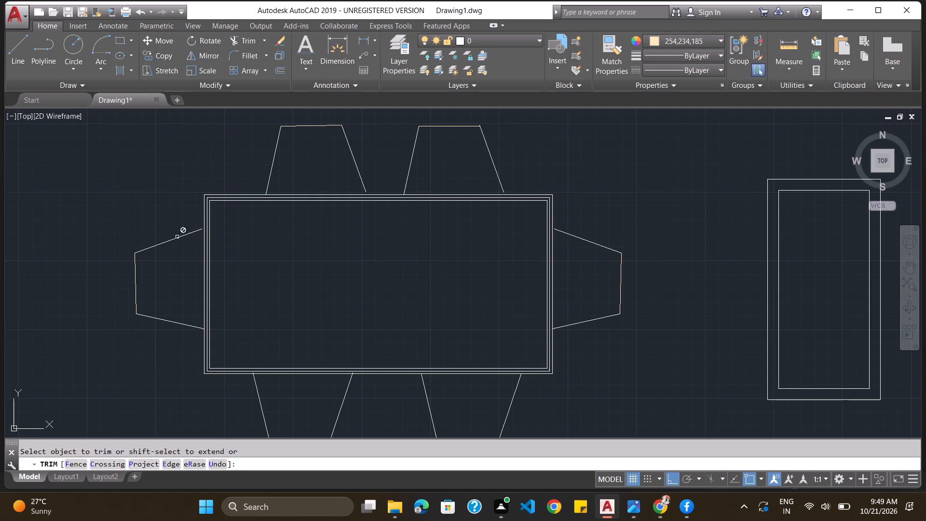
{"action": "left_click", "coordinate": [192, 235], "text": "shift"}
{"action": "left_click", "coordinate": [364, 185], "text": "shift"}
{"action": "left_click", "coordinate": [500, 179], "text": "shift"}
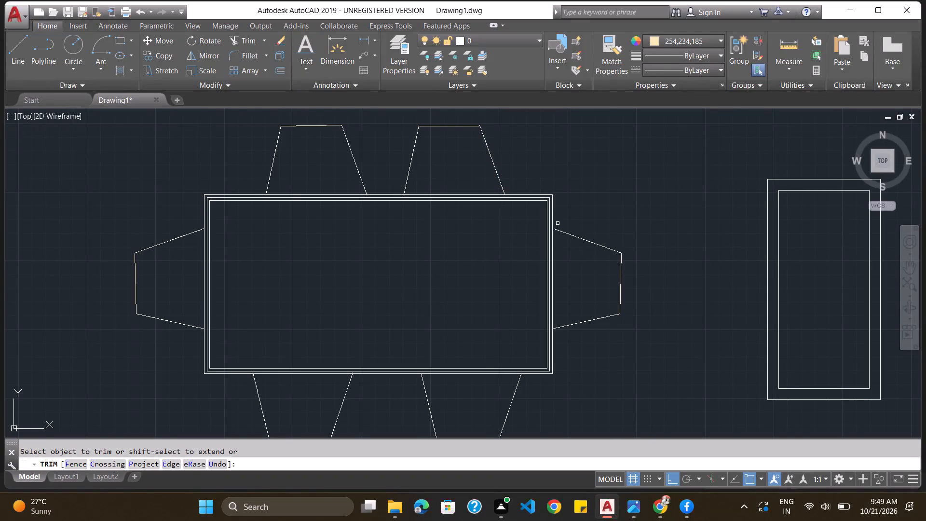
{"action": "left_click", "coordinate": [580, 239], "text": "shift"}
Trim the overshooting ends of the southwest chair's two side lines and the southeast chair's west side line at the table's outer edge.
{"action": "scroll", "coordinate": [546, 269], "scroll_direction": "down", "scroll_amount": 3, "text": "shift"}
{"action": "scroll", "coordinate": [532, 337], "scroll_direction": "up", "scroll_amount": 3, "text": "shift"}
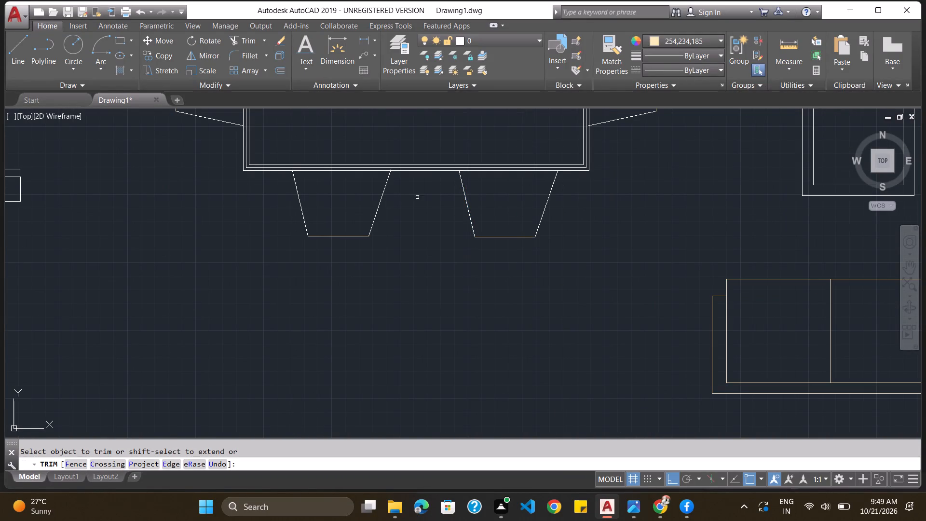
{"action": "scroll", "coordinate": [293, 171], "scroll_direction": "up", "scroll_amount": 5}
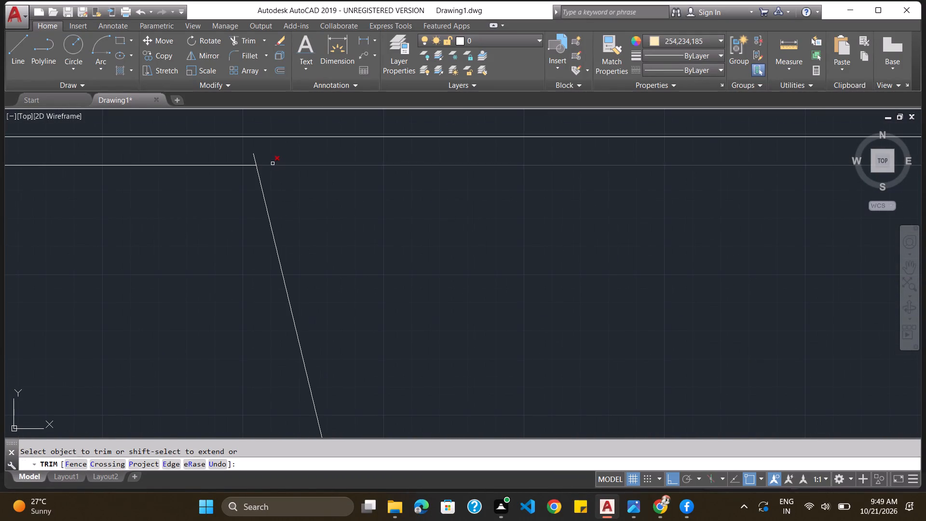
{"action": "left_click", "coordinate": [253, 159]}
{"action": "scroll", "coordinate": [595, 142], "scroll_direction": "down", "scroll_amount": 4}
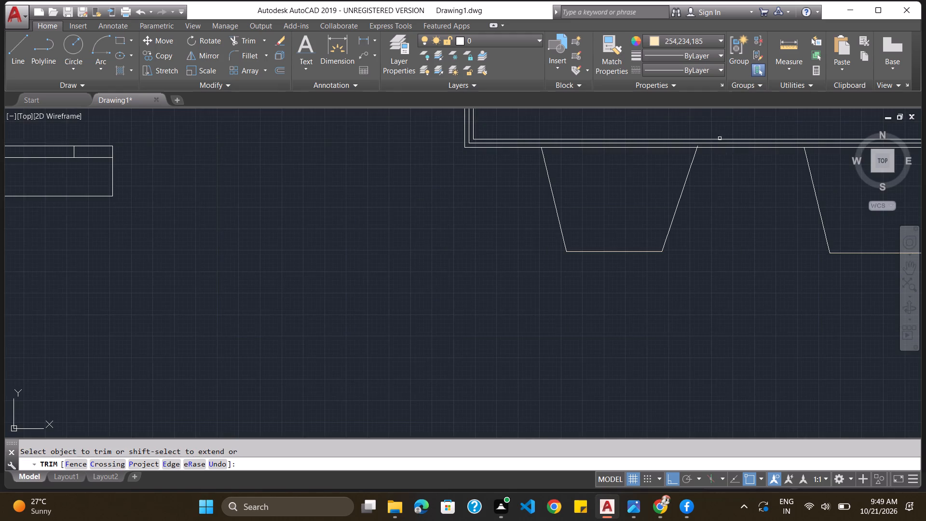
{"action": "scroll", "coordinate": [712, 145], "scroll_direction": "up", "scroll_amount": 4}
{"action": "left_click", "coordinate": [594, 162]}
{"action": "scroll", "coordinate": [625, 221], "scroll_direction": "down", "scroll_amount": 3}
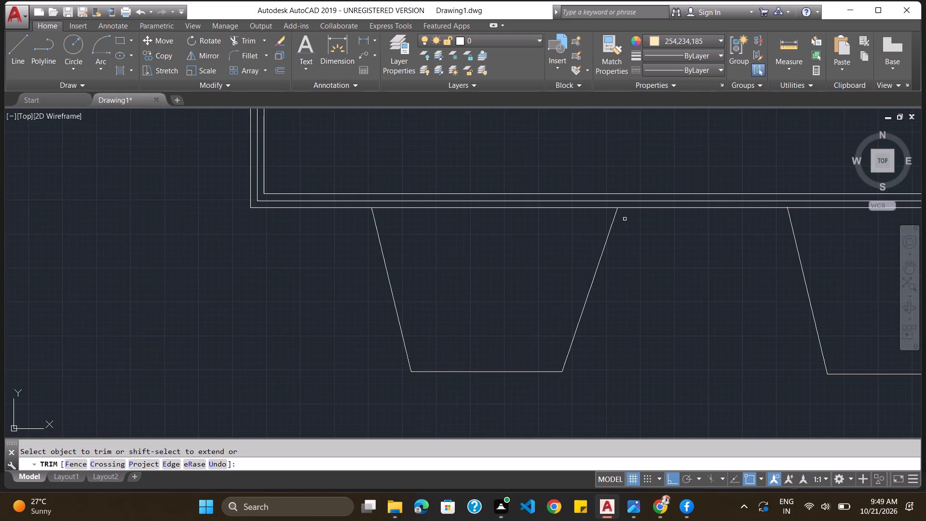
{"action": "scroll", "coordinate": [723, 171], "scroll_direction": "down", "scroll_amount": 3}
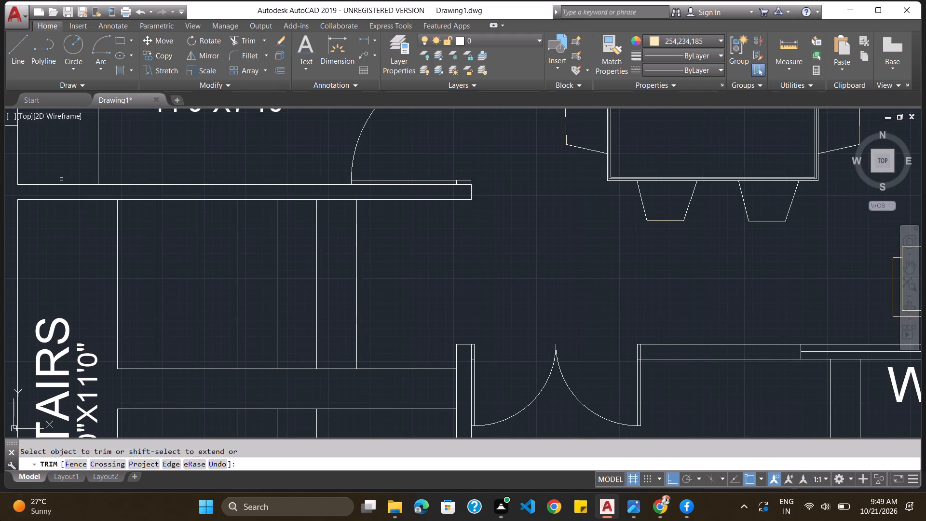
{"action": "scroll", "coordinate": [851, 156], "scroll_direction": "up", "scroll_amount": 3}
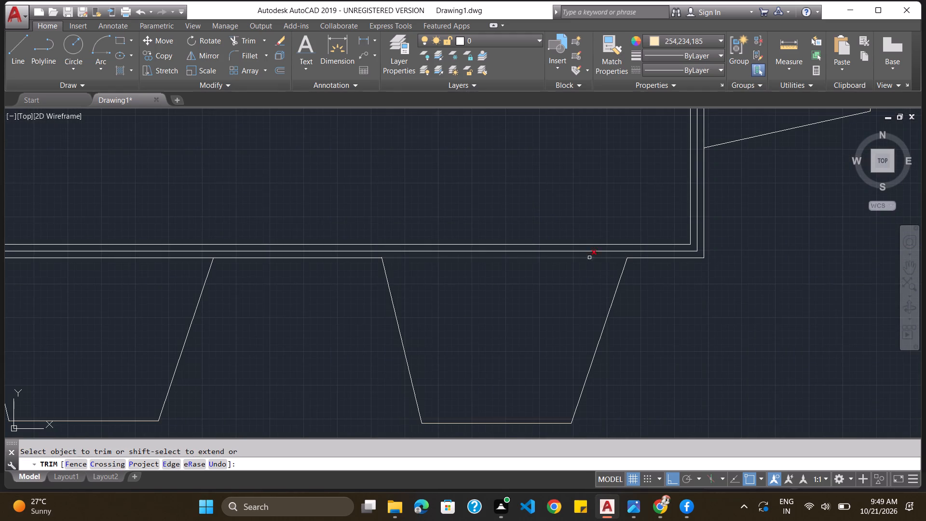
{"action": "scroll", "coordinate": [589, 258], "scroll_direction": "up", "scroll_amount": 1}
{"action": "scroll", "coordinate": [245, 248], "scroll_direction": "up", "scroll_amount": 2}
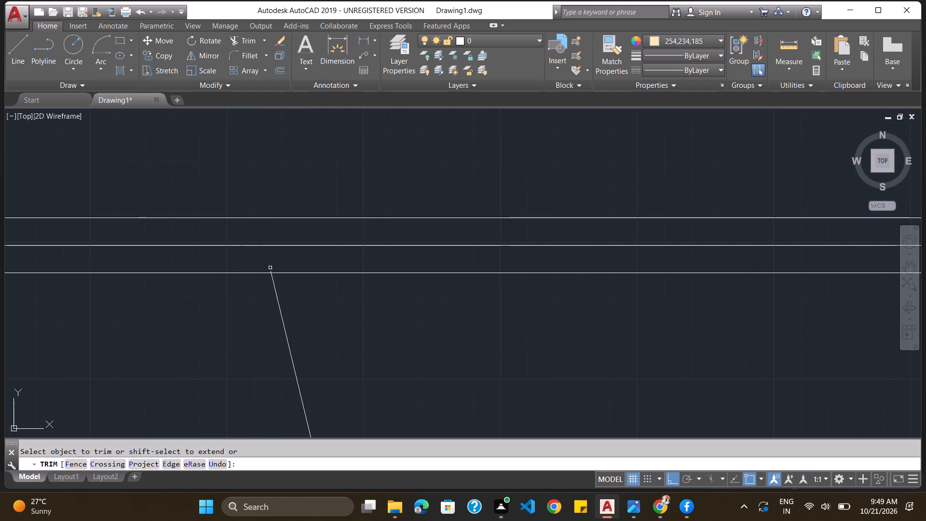
{"action": "left_click", "coordinate": [271, 271]}
Trim the overshooting end of the east chair's south side line at the dining table's outer edge.
{"action": "scroll", "coordinate": [625, 235], "scroll_direction": "down", "scroll_amount": 1}
{"action": "scroll", "coordinate": [856, 221], "scroll_direction": "down", "scroll_amount": 5}
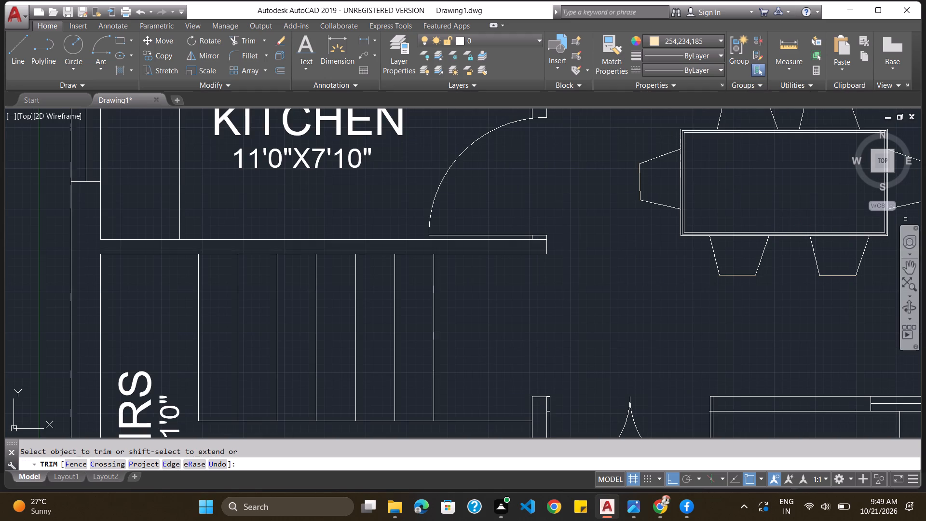
{"action": "scroll", "coordinate": [897, 230], "scroll_direction": "up", "scroll_amount": 4}
{"action": "scroll", "coordinate": [758, 274], "scroll_direction": "up", "scroll_amount": 2}
{"action": "scroll", "coordinate": [755, 272], "scroll_direction": "down", "scroll_amount": 5}
{"action": "scroll", "coordinate": [815, 212], "scroll_direction": "up", "scroll_amount": 4}
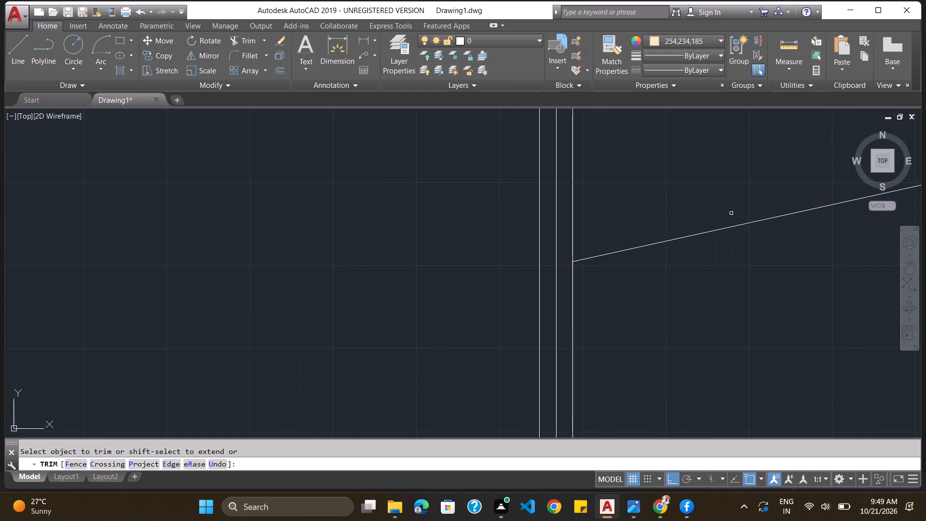
{"action": "scroll", "coordinate": [599, 187], "scroll_direction": "down", "scroll_amount": 3}
{"action": "scroll", "coordinate": [591, 203], "scroll_direction": "up", "scroll_amount": 5}
{"action": "scroll", "coordinate": [588, 250], "scroll_direction": "up", "scroll_amount": 3}
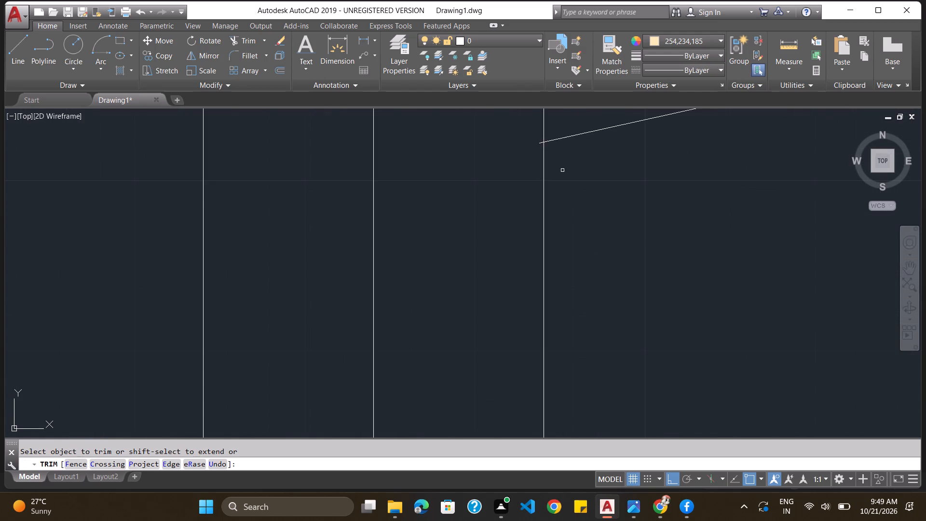
{"action": "left_click", "coordinate": [541, 144]}
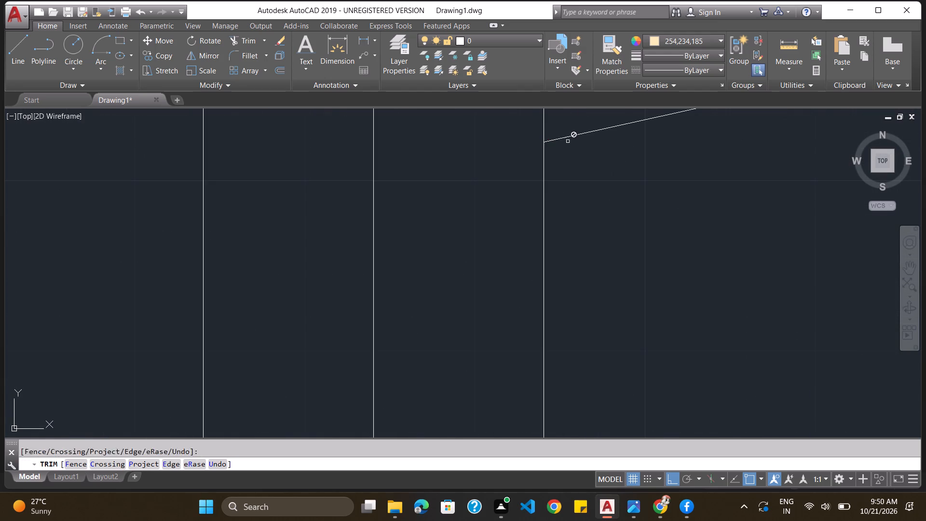
Trim away sections of the dining table's innermost outline along its east and north sides.
{"action": "scroll", "coordinate": [590, 141], "scroll_direction": "down", "scroll_amount": 16}
{"action": "scroll", "coordinate": [589, 130], "scroll_direction": "up", "scroll_amount": 4}
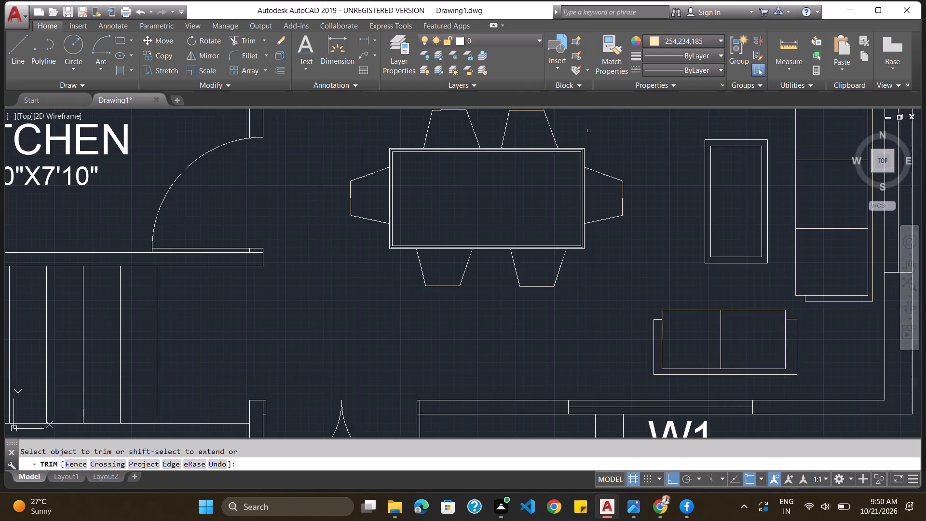
{"action": "scroll", "coordinate": [587, 153], "scroll_direction": "up", "scroll_amount": 4}
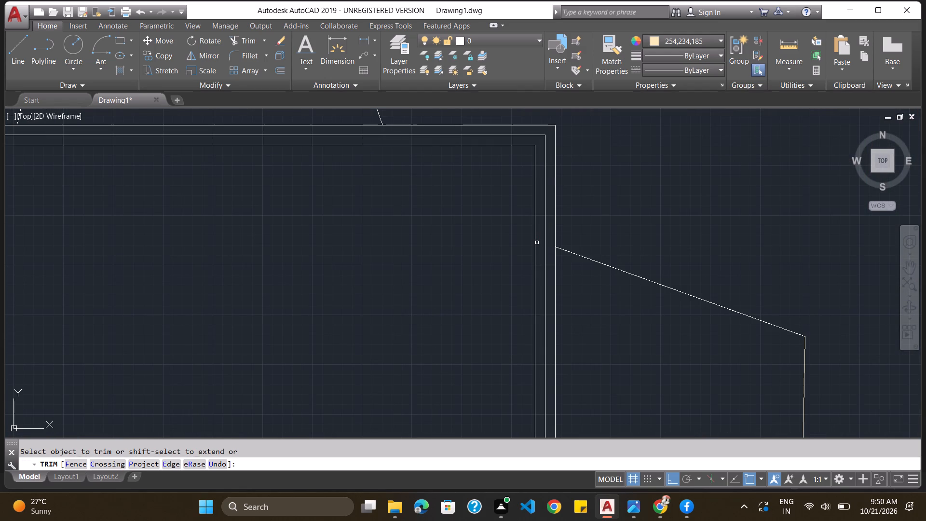
{"action": "left_click", "coordinate": [536, 244]}
{"action": "left_click", "coordinate": [535, 235]}
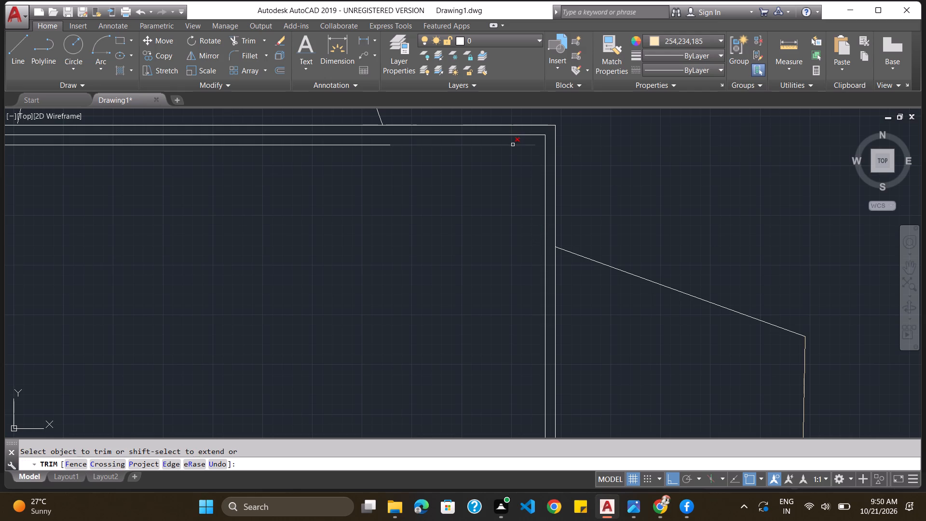
{"action": "left_click", "coordinate": [513, 146]}
{"action": "left_click", "coordinate": [379, 146]}
{"action": "scroll", "coordinate": [276, 194], "scroll_direction": "down", "scroll_amount": 4}
{"action": "scroll", "coordinate": [91, 182], "scroll_direction": "up", "scroll_amount": 2}
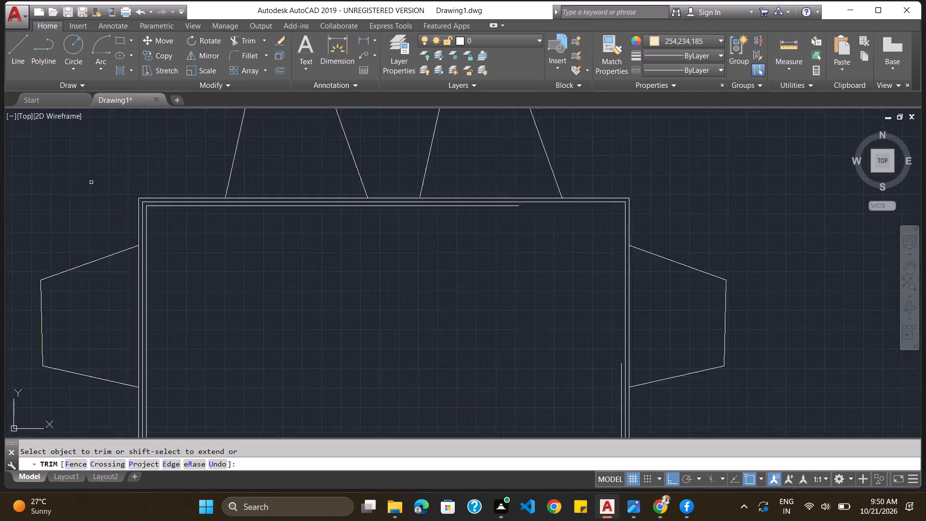
{"action": "scroll", "coordinate": [91, 182], "scroll_direction": "up", "scroll_amount": 3}
{"action": "left_click", "coordinate": [336, 278]}
{"action": "scroll", "coordinate": [390, 274], "scroll_direction": "down", "scroll_amount": 5}
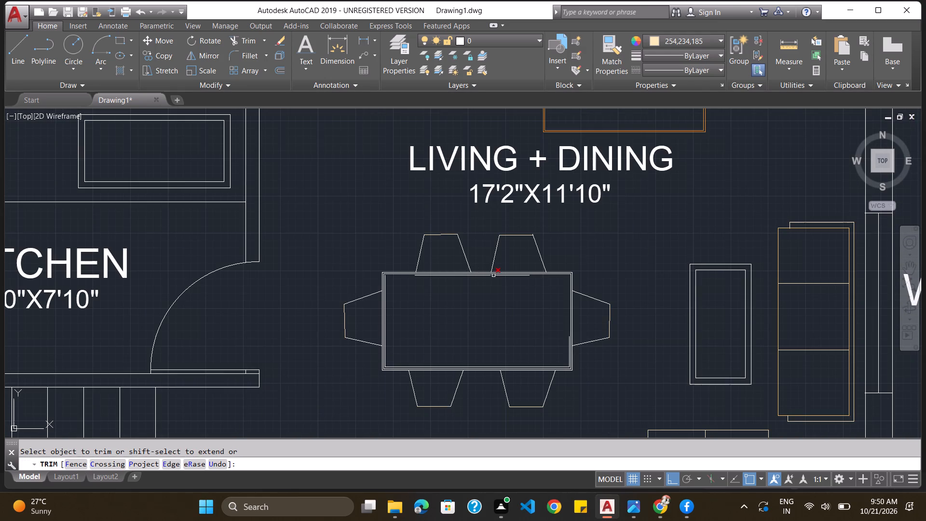
{"action": "left_click", "coordinate": [523, 275]}
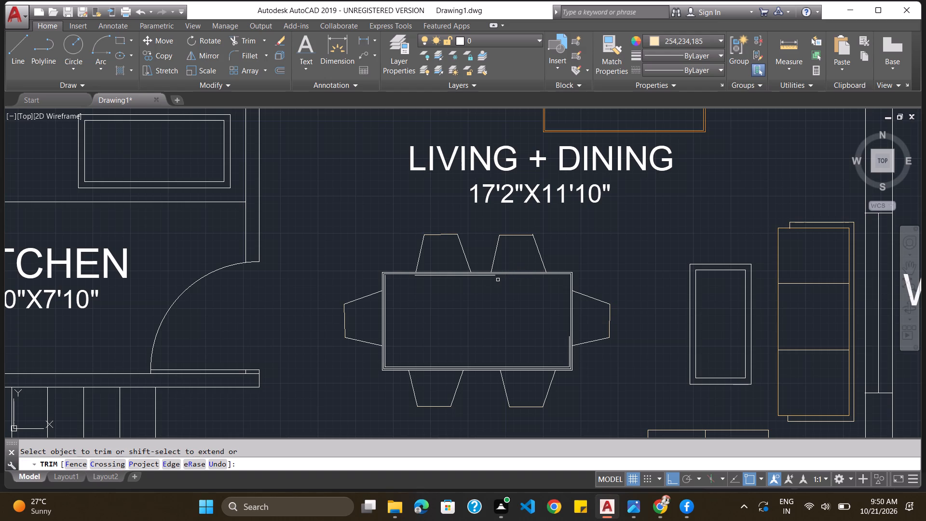
{"action": "left_click", "coordinate": [490, 276]}
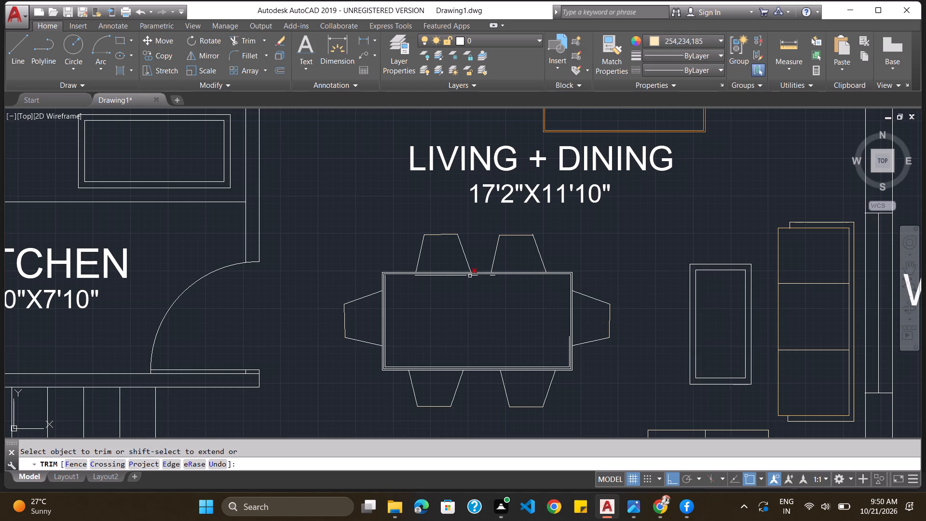
{"action": "left_click", "coordinate": [469, 276]}
{"action": "left_click", "coordinate": [458, 276]}
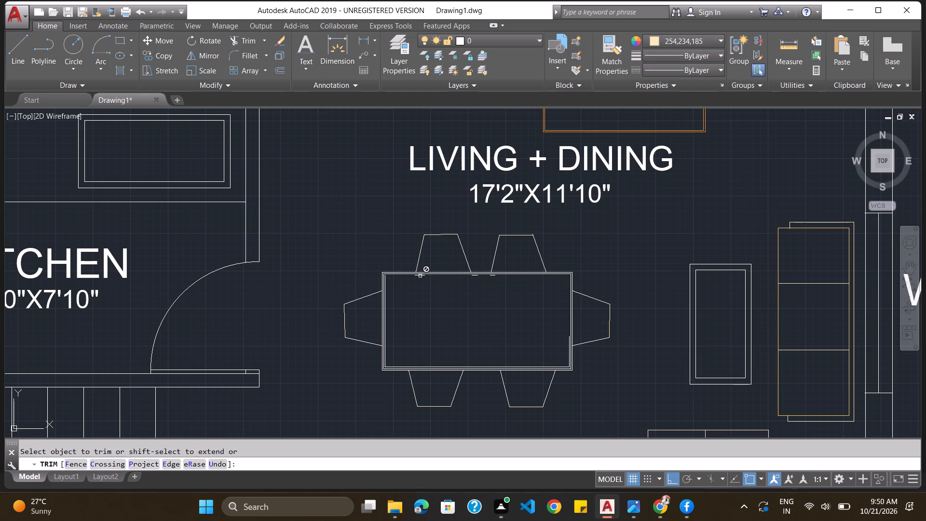
{"action": "key", "text": "Escape"}
Erase the remaining pieces of the table's innermost outline: three short north segments and the polyline along the west, south and east sides.
{"action": "left_click", "coordinate": [421, 276]}
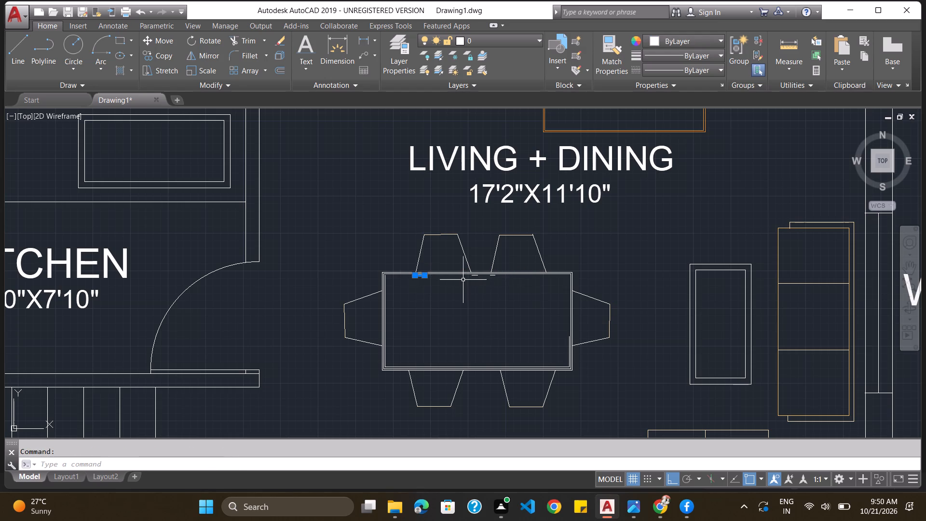
{"action": "scroll", "coordinate": [463, 280], "scroll_direction": "up", "scroll_amount": 4}
{"action": "left_click", "coordinate": [531, 261]}
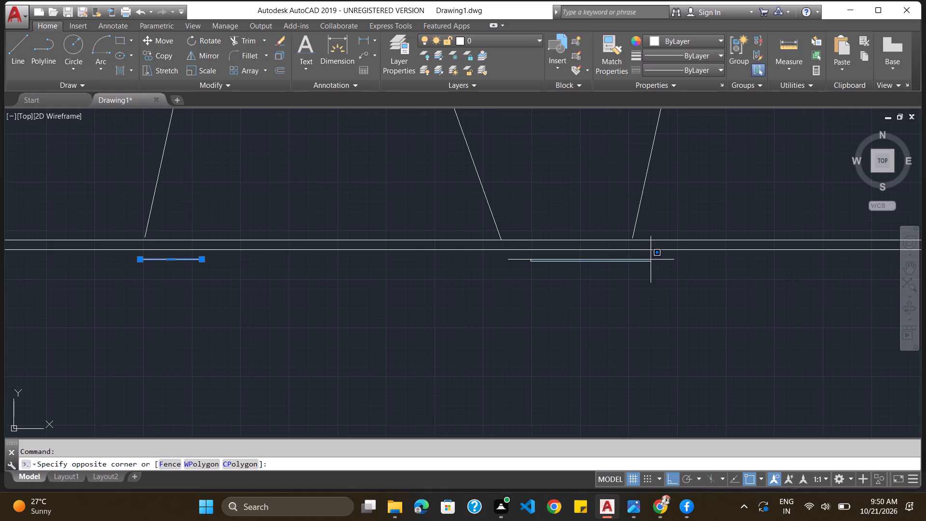
{"action": "left_click", "coordinate": [650, 257]}
{"action": "left_click", "coordinate": [648, 259]}
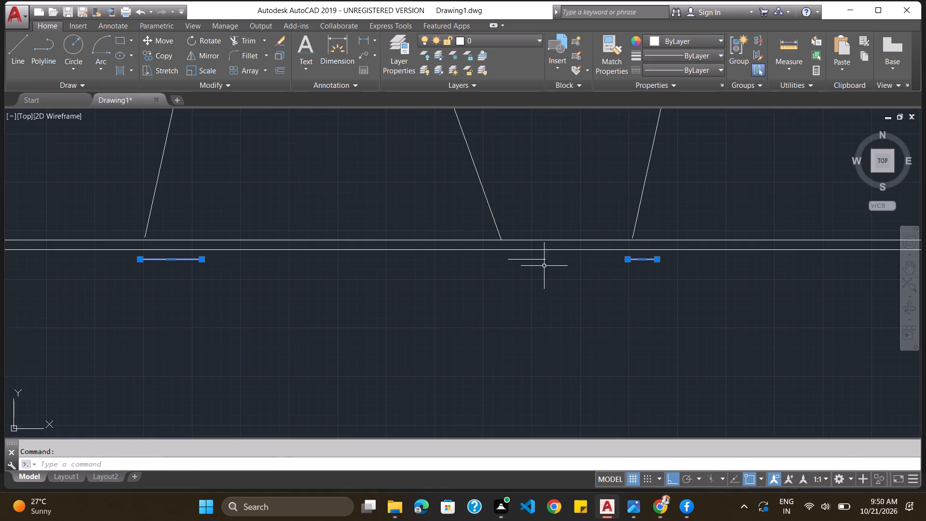
{"action": "left_click", "coordinate": [537, 259]}
{"action": "scroll", "coordinate": [238, 255], "scroll_direction": "down", "scroll_amount": 4}
{"action": "scroll", "coordinate": [208, 325], "scroll_direction": "up", "scroll_amount": 3}
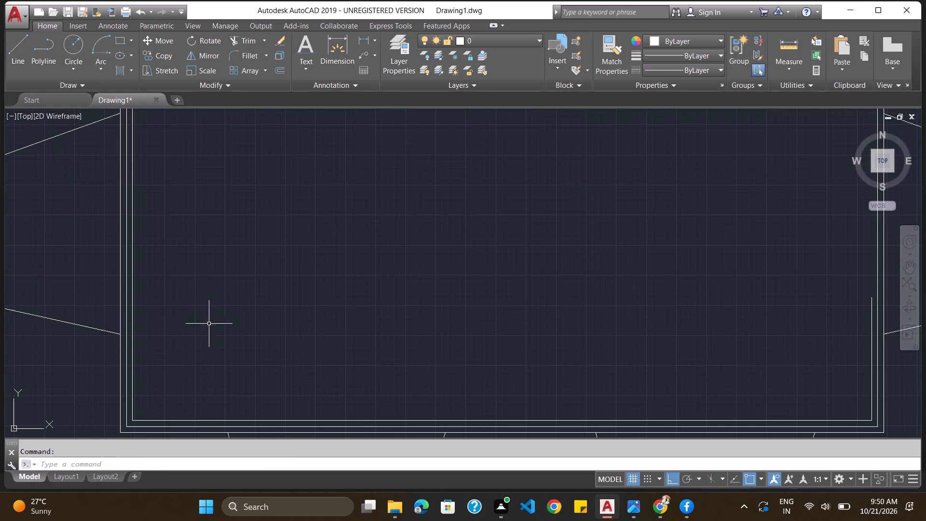
{"action": "left_click", "coordinate": [132, 304]}
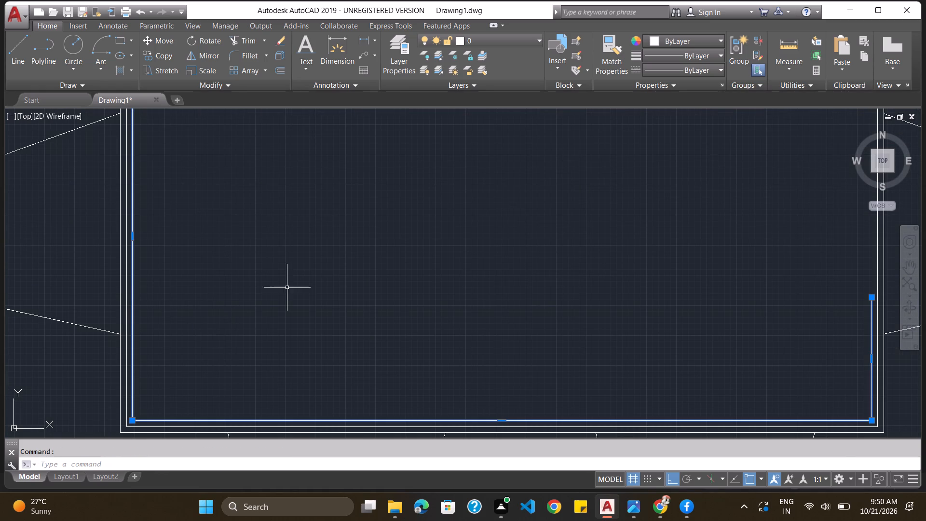
{"action": "key", "text": "Delete"}
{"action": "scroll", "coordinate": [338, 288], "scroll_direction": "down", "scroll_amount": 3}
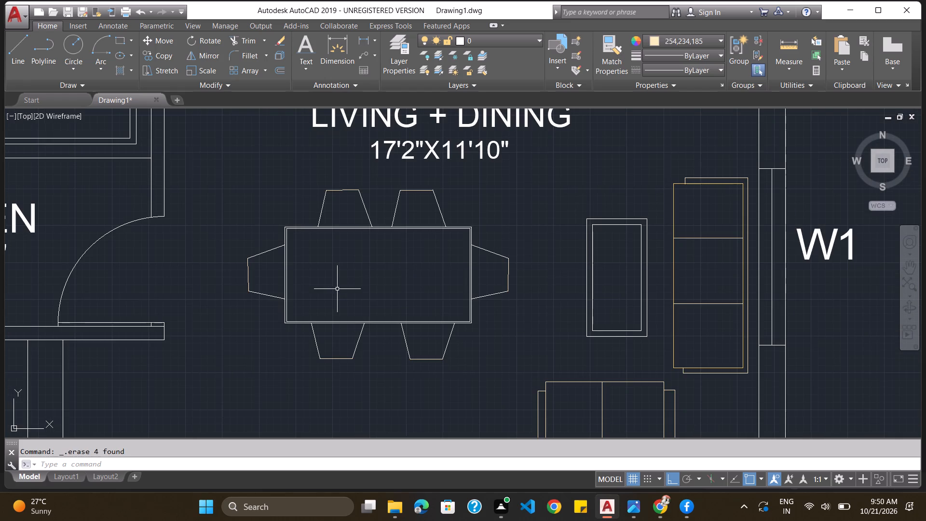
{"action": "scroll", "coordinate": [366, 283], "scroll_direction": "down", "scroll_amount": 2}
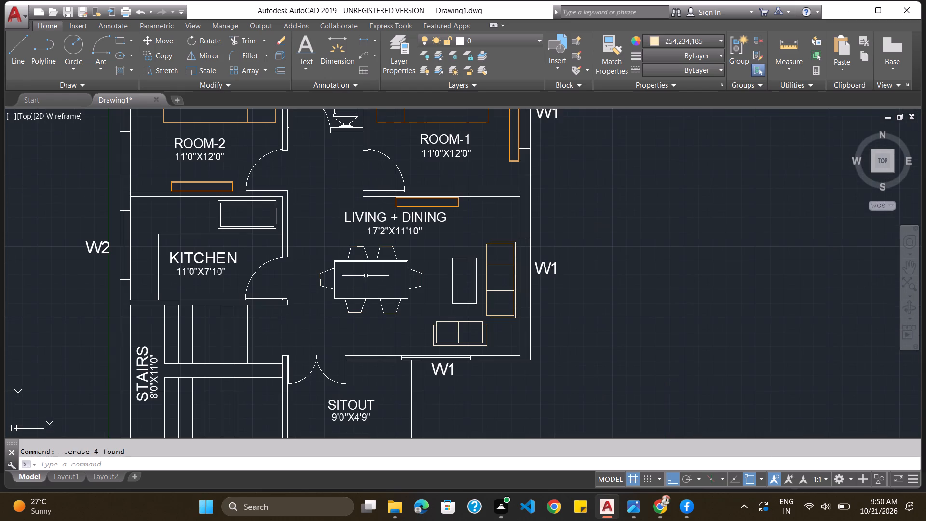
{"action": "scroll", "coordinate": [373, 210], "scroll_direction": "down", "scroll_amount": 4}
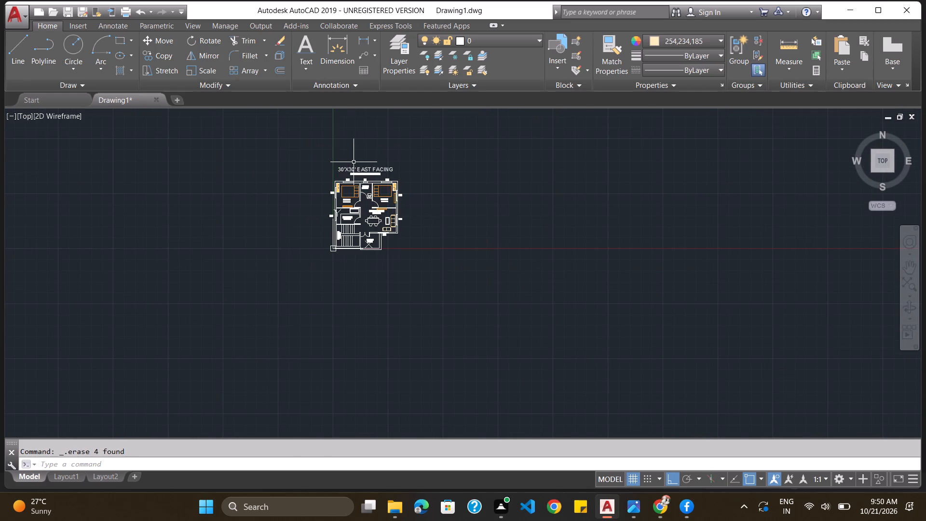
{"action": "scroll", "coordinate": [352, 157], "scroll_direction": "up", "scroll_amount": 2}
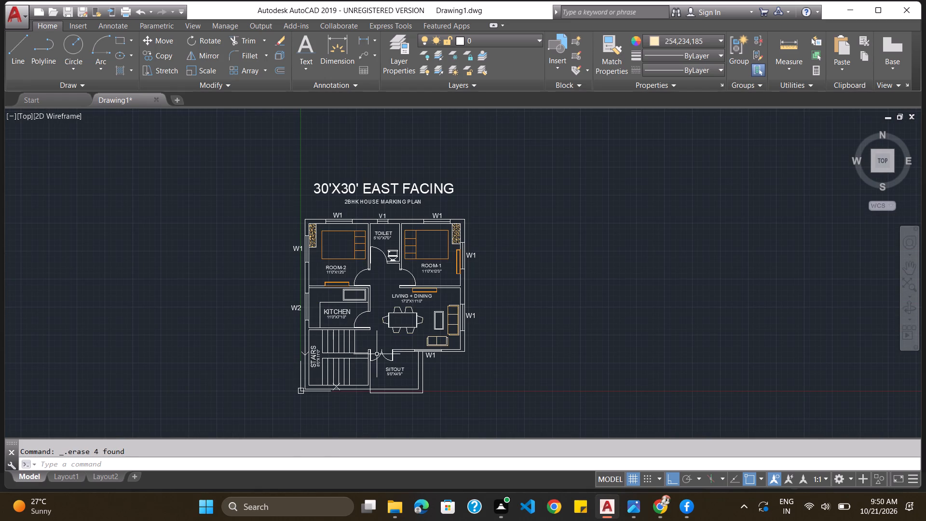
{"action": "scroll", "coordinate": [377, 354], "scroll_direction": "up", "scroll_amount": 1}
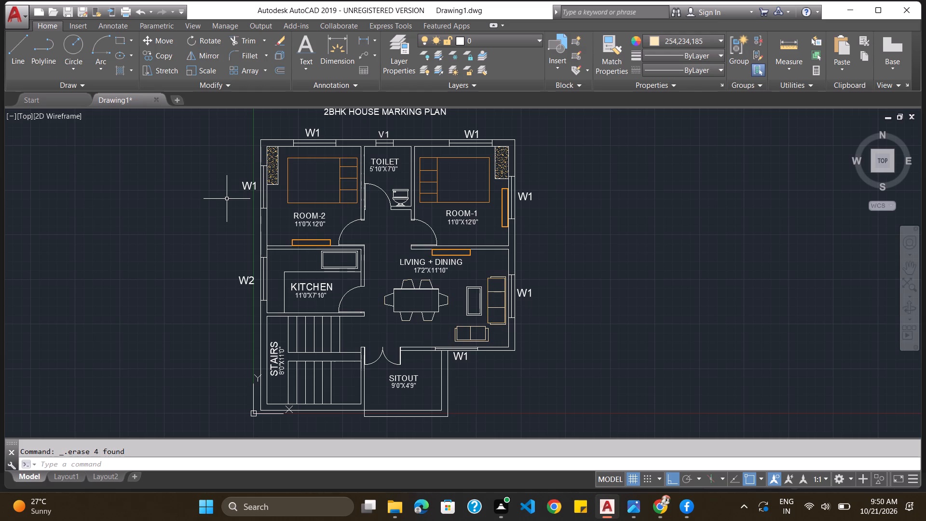
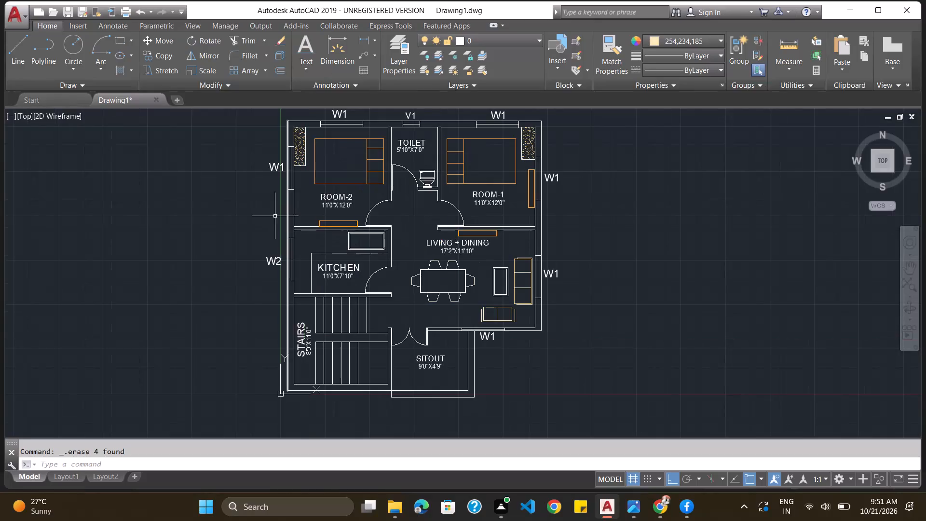
With object snap off, add a vertical linear dimension of about 85 inches around Room-2's west W1 window, its line outside the wall.
{"action": "left_click", "coordinate": [335, 50]}
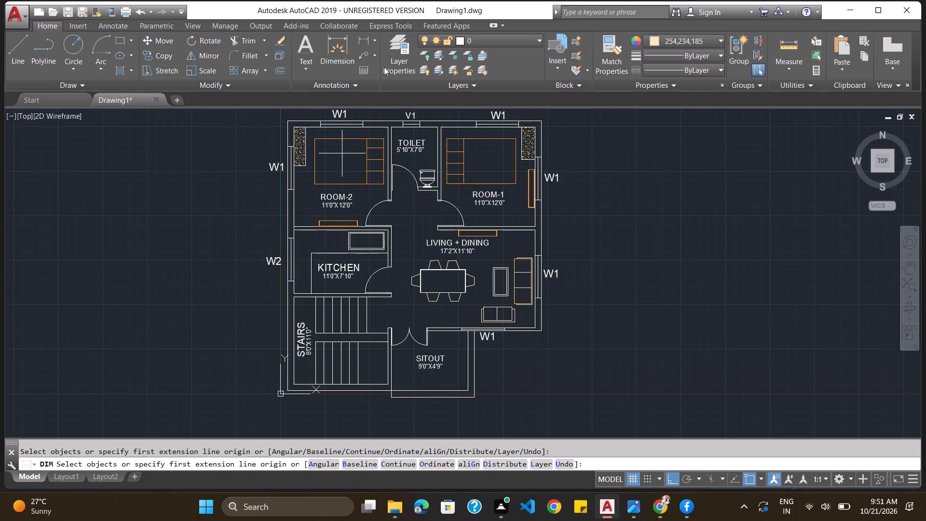
{"action": "left_click", "coordinate": [358, 39]}
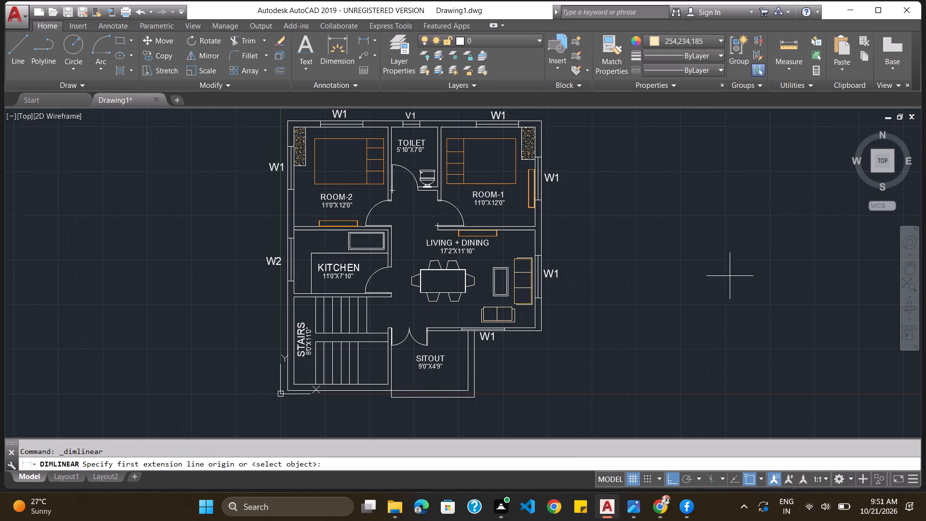
{"action": "left_click", "coordinate": [749, 481]}
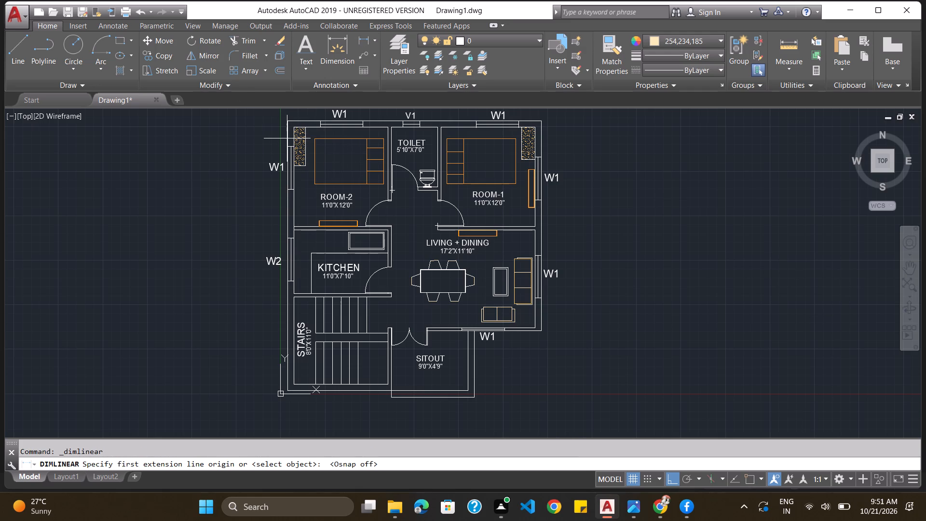
{"action": "left_click", "coordinate": [287, 138]}
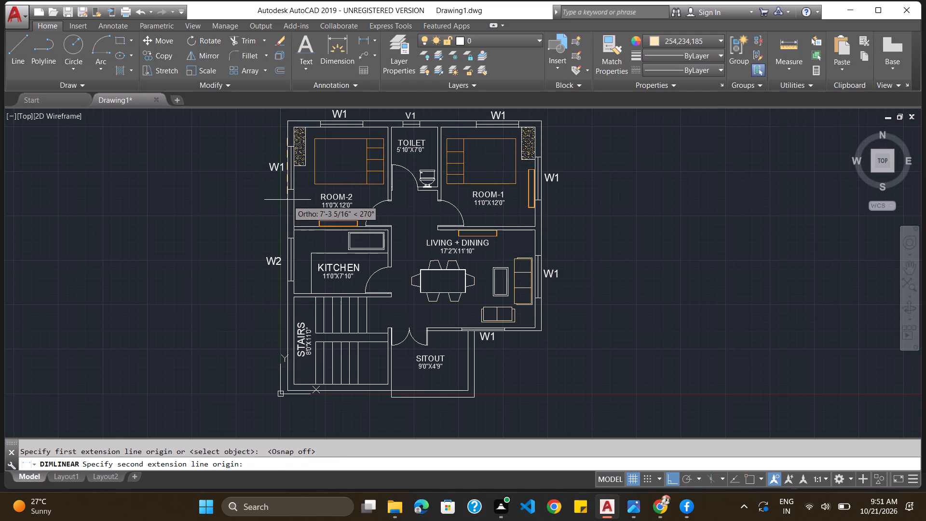
{"action": "left_click", "coordinate": [287, 199]}
{"action": "left_click", "coordinate": [263, 198]}
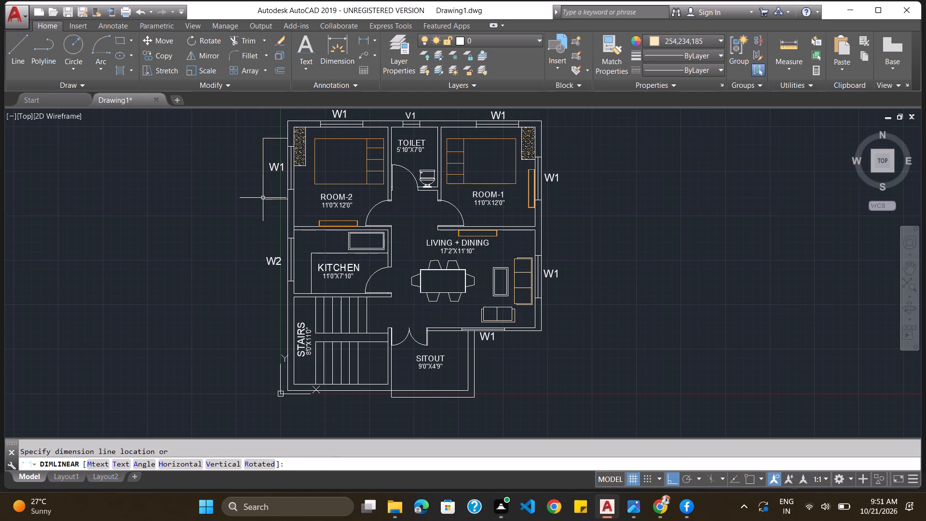
Add a horizontal linear dimension of about 88 inches around Room-2's north W1 window, with its line just outside the wall.
{"action": "scroll", "coordinate": [368, 150], "scroll_direction": "down", "scroll_amount": 2}
{"action": "scroll", "coordinate": [348, 124], "scroll_direction": "up", "scroll_amount": 2}
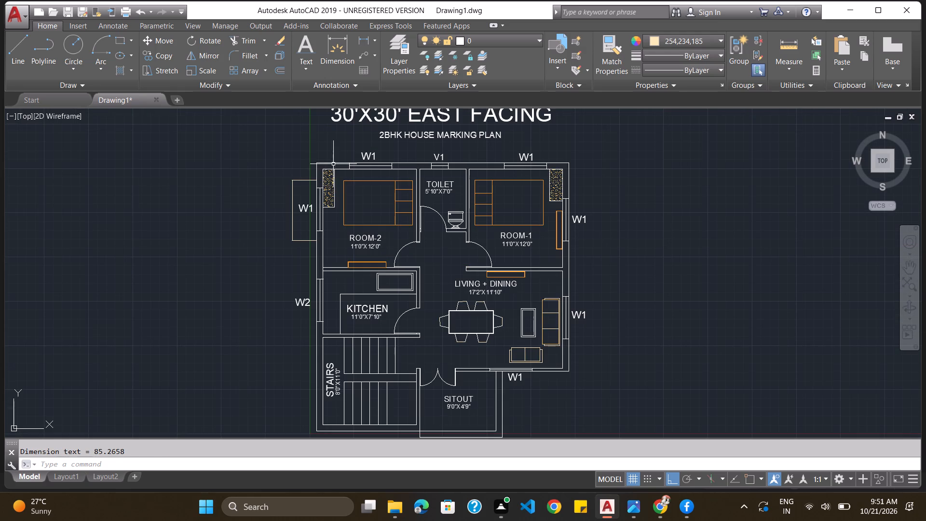
{"action": "left_click", "coordinate": [335, 163]}
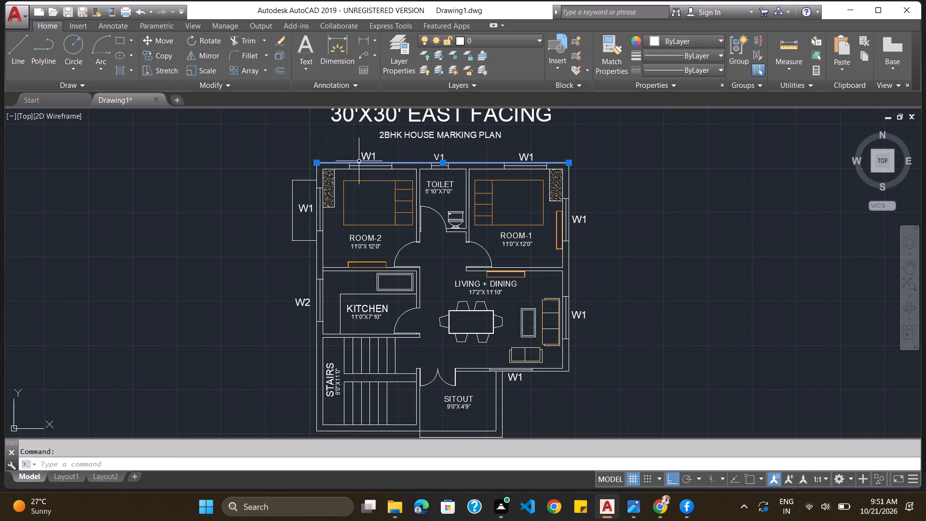
{"action": "key", "text": "Escape"}
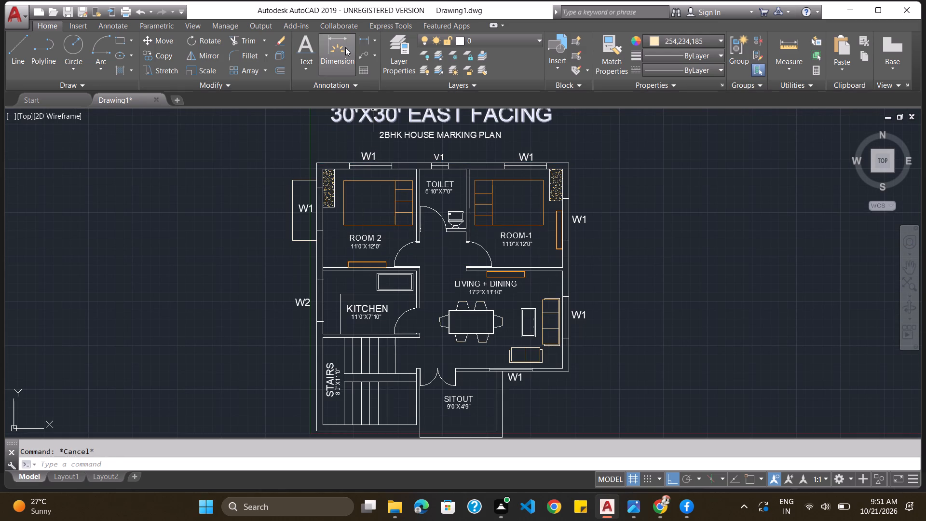
{"action": "left_click", "coordinate": [365, 40]}
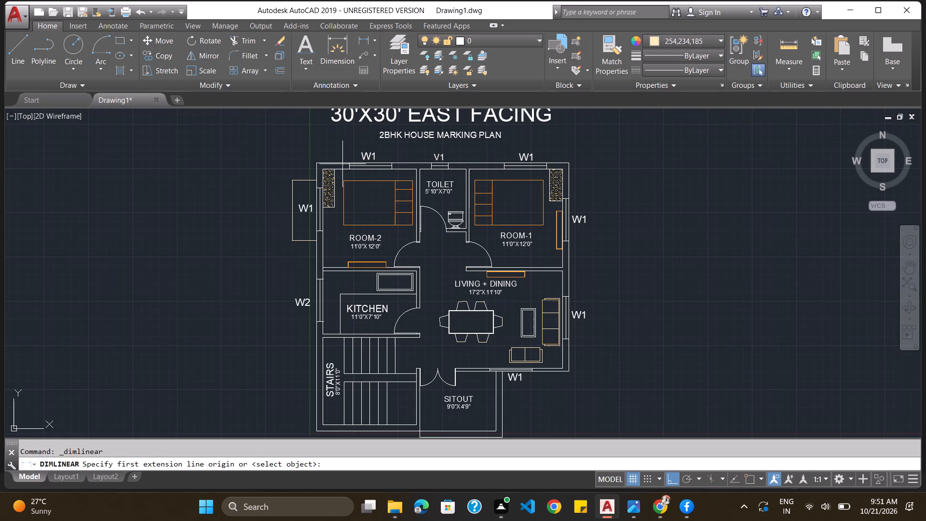
{"action": "left_click", "coordinate": [340, 163]}
{"action": "left_click", "coordinate": [402, 163]}
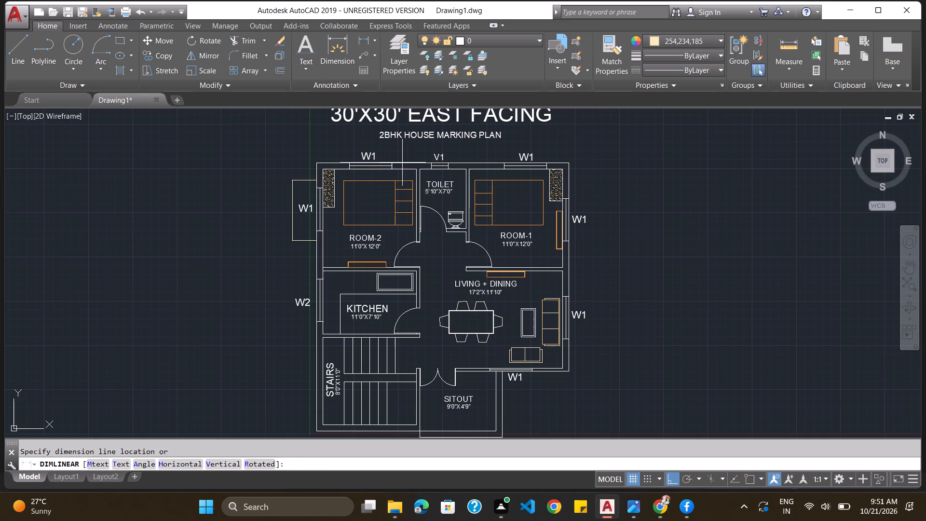
{"action": "left_click", "coordinate": [394, 144]}
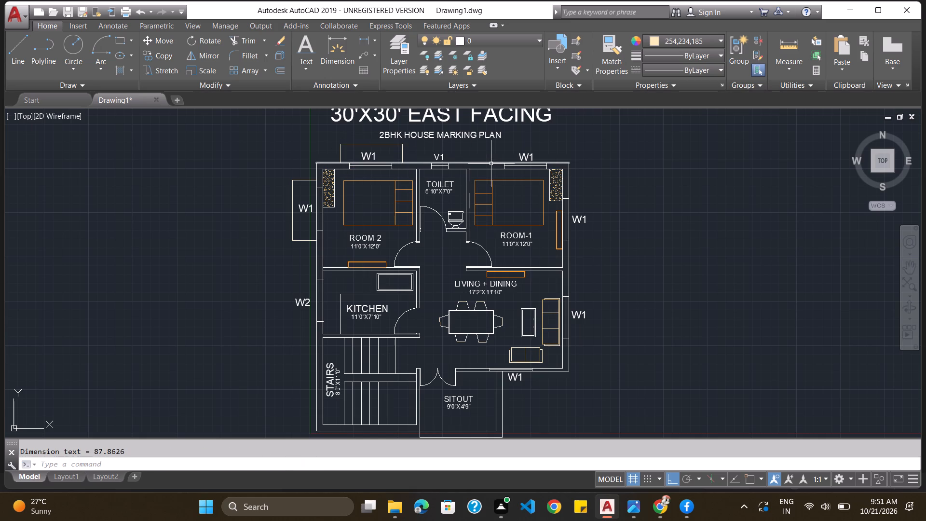
{"action": "key", "text": "Escape"}
Add a horizontal linear dimension of about 99 inches around Room-1's north W1 window, with its line just outside the wall.
{"action": "left_click", "coordinate": [367, 46]}
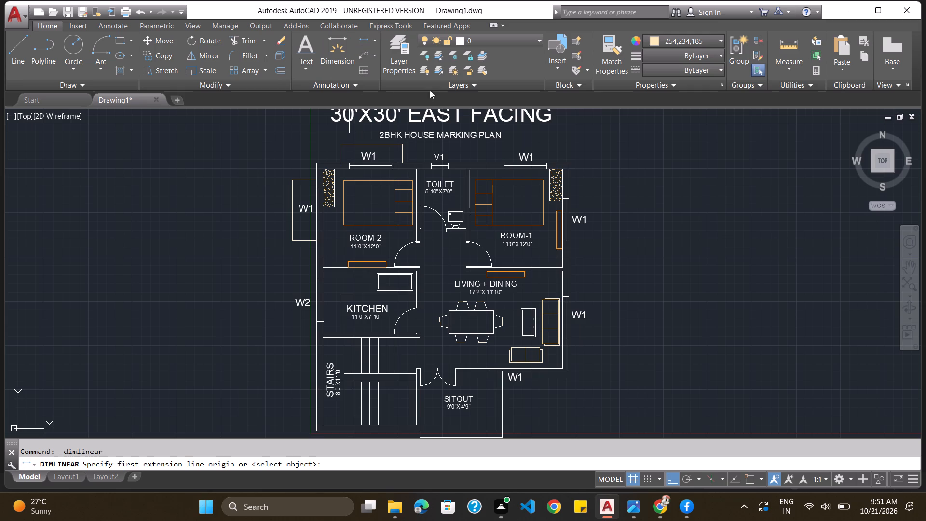
{"action": "left_click", "coordinate": [485, 164]}
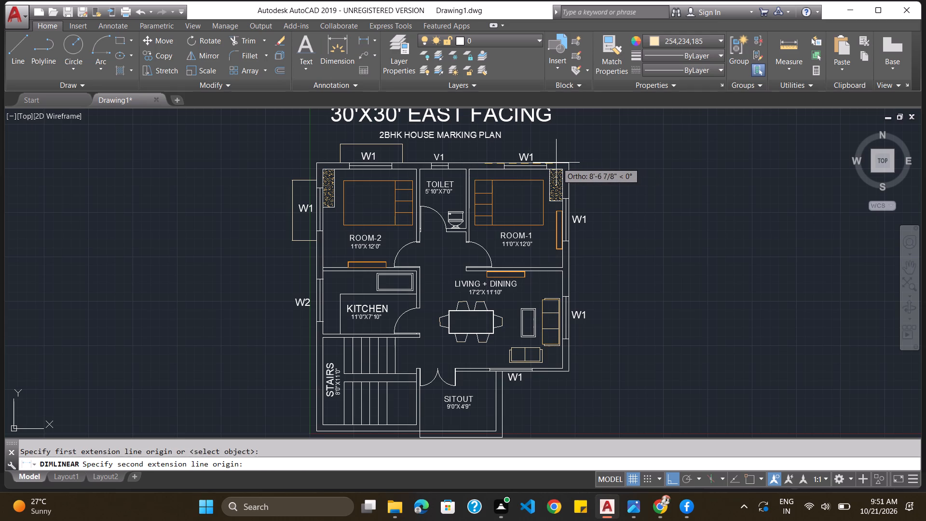
{"action": "left_click", "coordinate": [555, 163]}
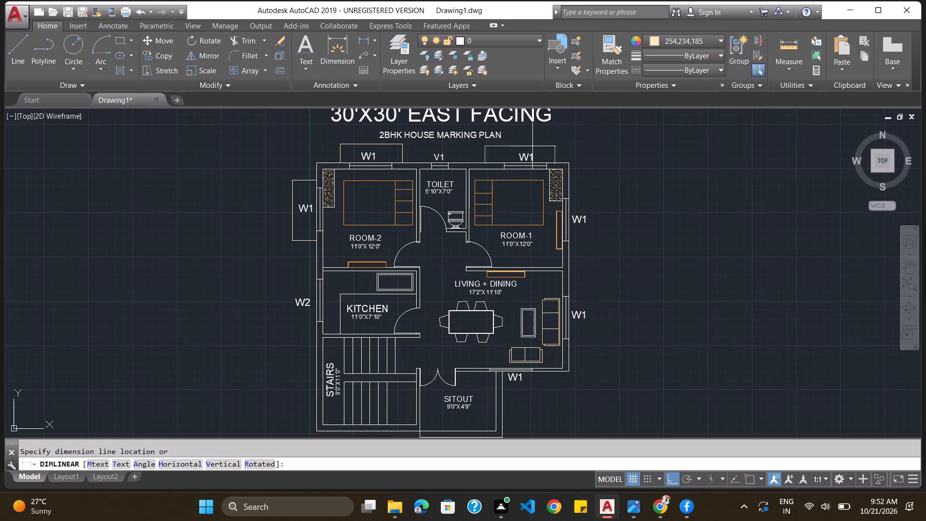
{"action": "left_click", "coordinate": [532, 146]}
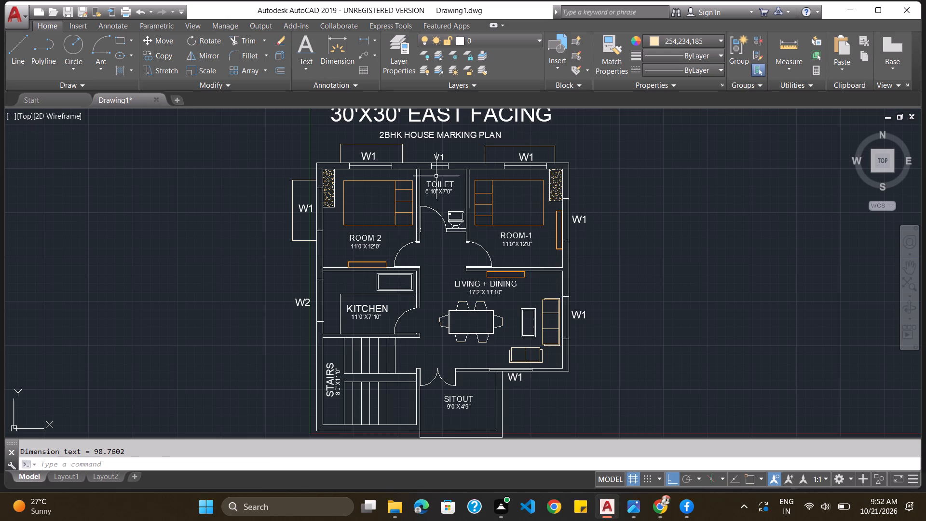
Add a vertical linear dimension of about 91 inches around Room-1's east W1 window, with its line just outside the wall.
{"action": "left_click", "coordinate": [364, 45]}
{"action": "left_click", "coordinate": [568, 188]}
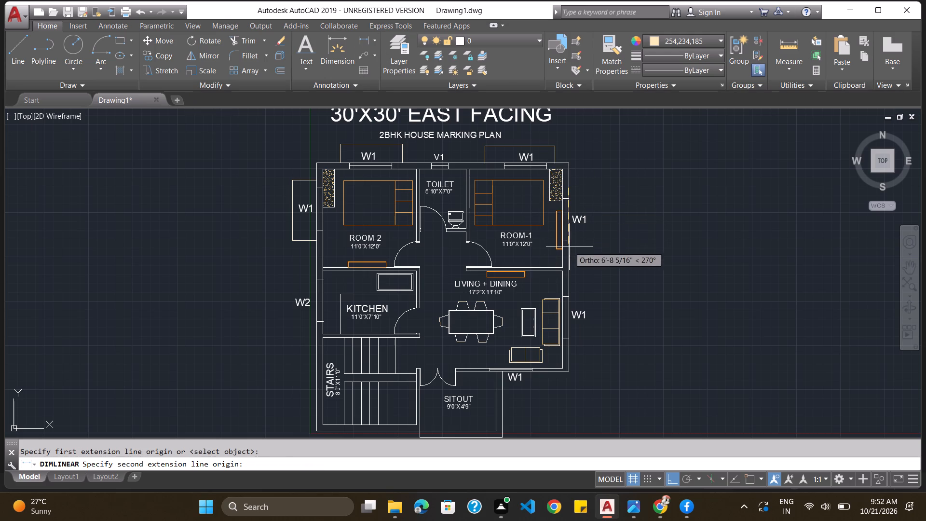
{"action": "left_click", "coordinate": [569, 253]}
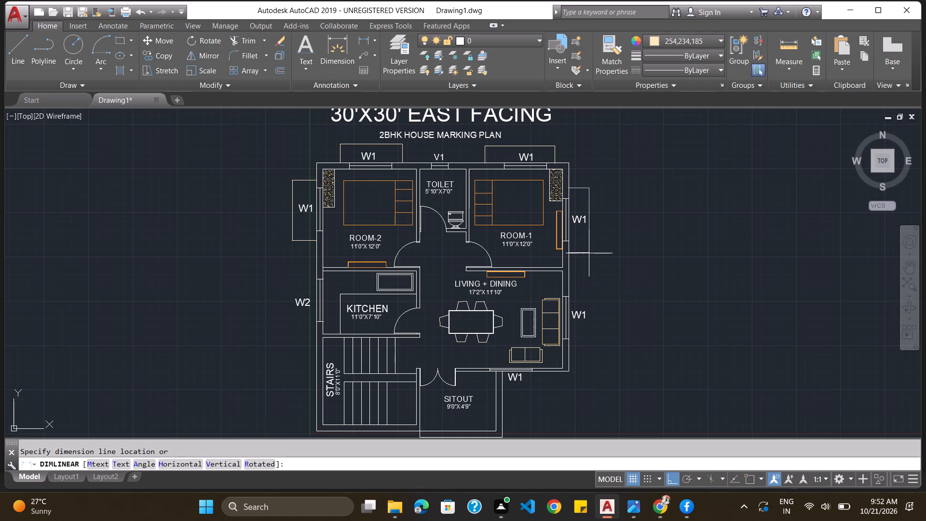
{"action": "left_click", "coordinate": [588, 253]}
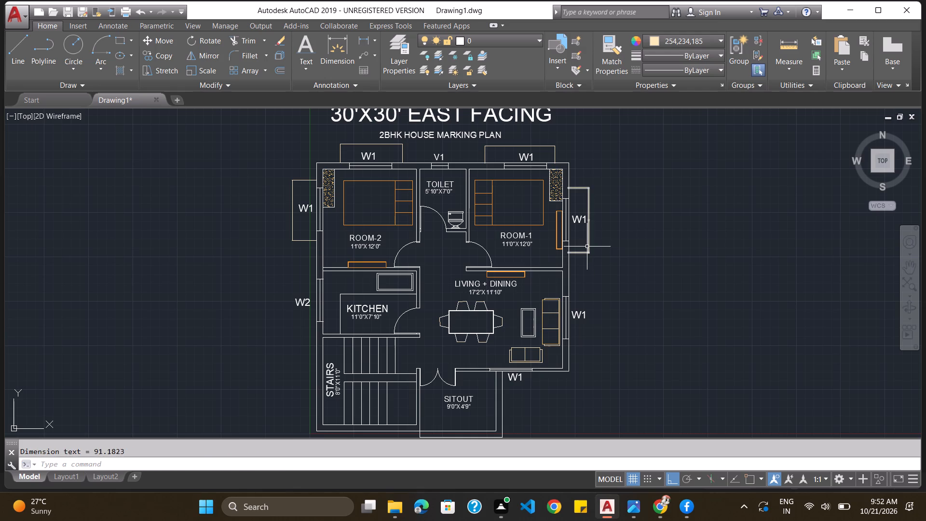
Add a vertical linear dimension of about 102 inches around the living room's east W1 window, with its line outside the wall.
{"action": "left_click", "coordinate": [359, 41]}
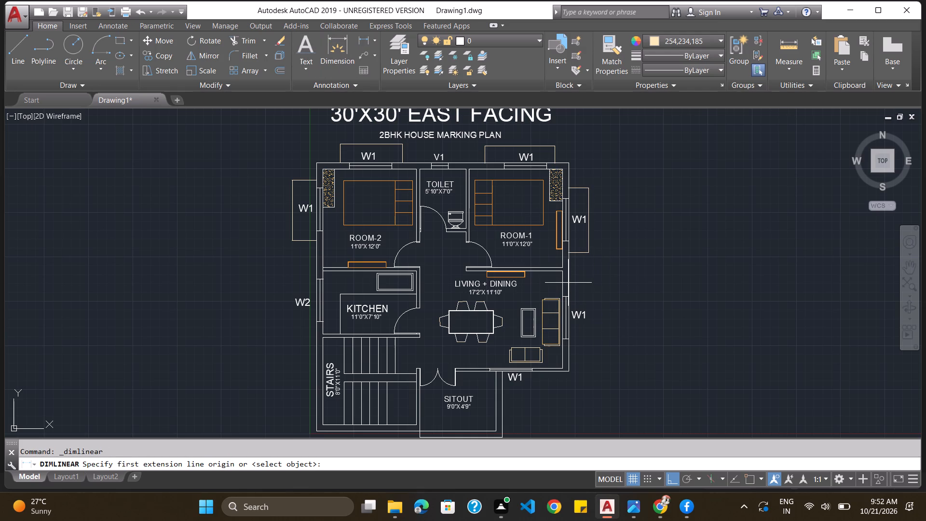
{"action": "left_click", "coordinate": [569, 283]}
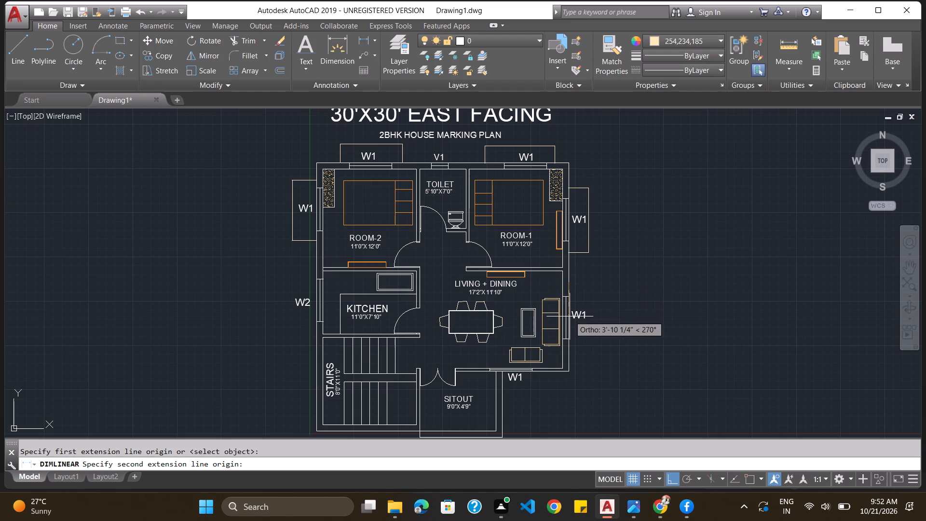
{"action": "left_click", "coordinate": [569, 355]}
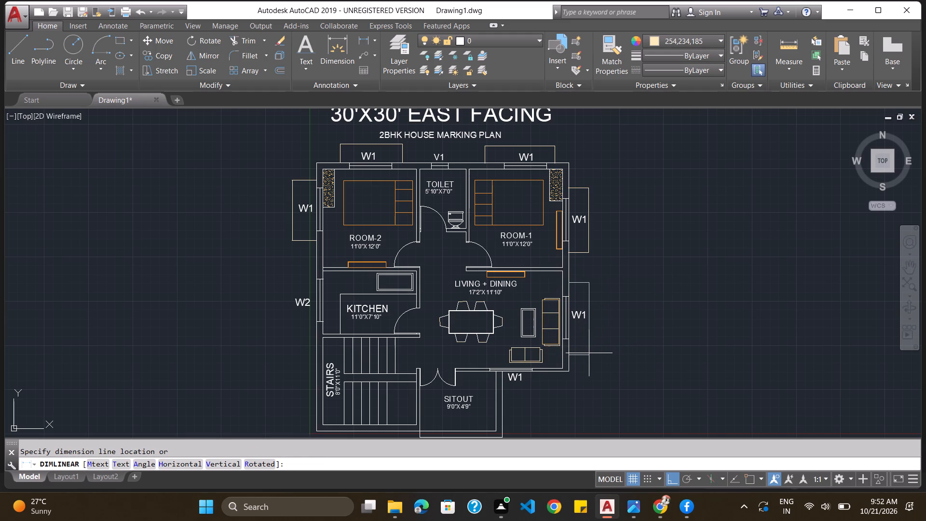
{"action": "left_click", "coordinate": [587, 352]}
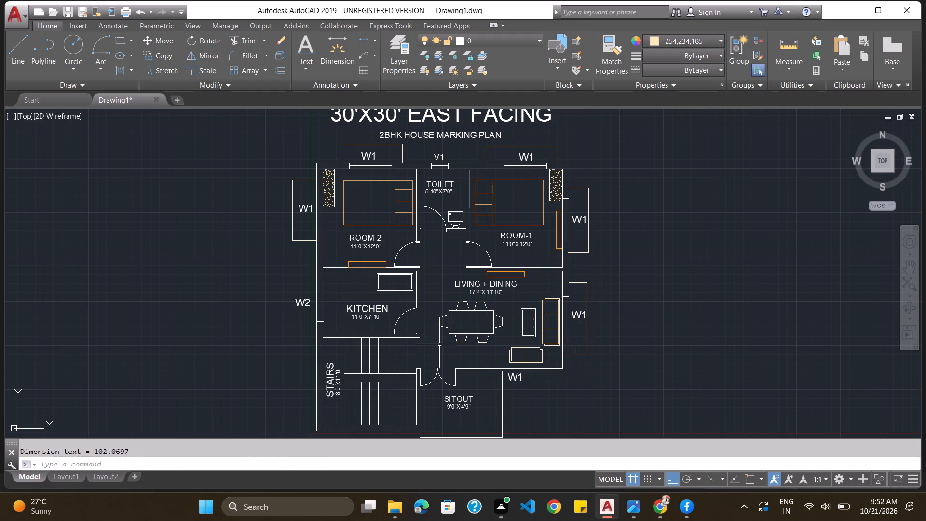
Add a vertical linear dimension of about 103 inches around the kitchen's west W2 window, with its line just outside the wall.
{"action": "scroll", "coordinate": [340, 377], "scroll_direction": "down", "scroll_amount": 2}
{"action": "scroll", "coordinate": [340, 412], "scroll_direction": "up", "scroll_amount": 1}
{"action": "scroll", "coordinate": [327, 350], "scroll_direction": "up", "scroll_amount": 1}
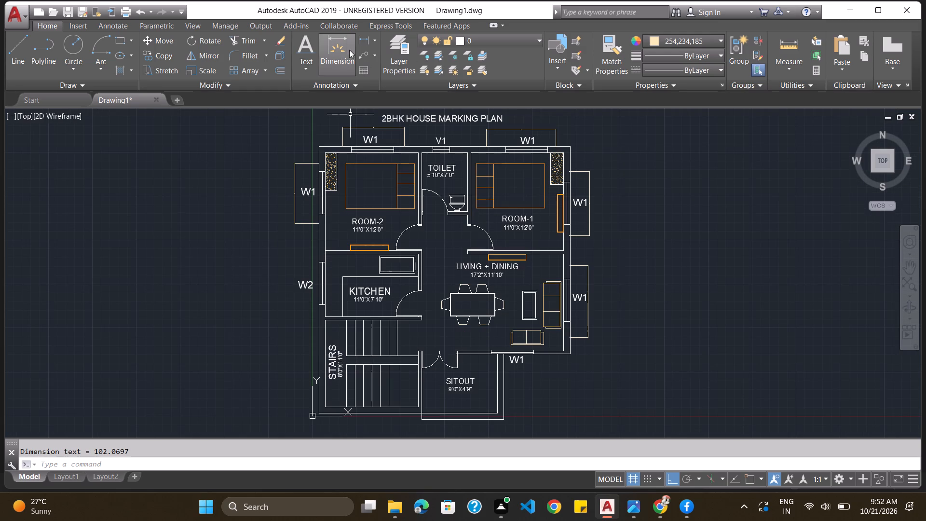
{"action": "left_click", "coordinate": [365, 39]}
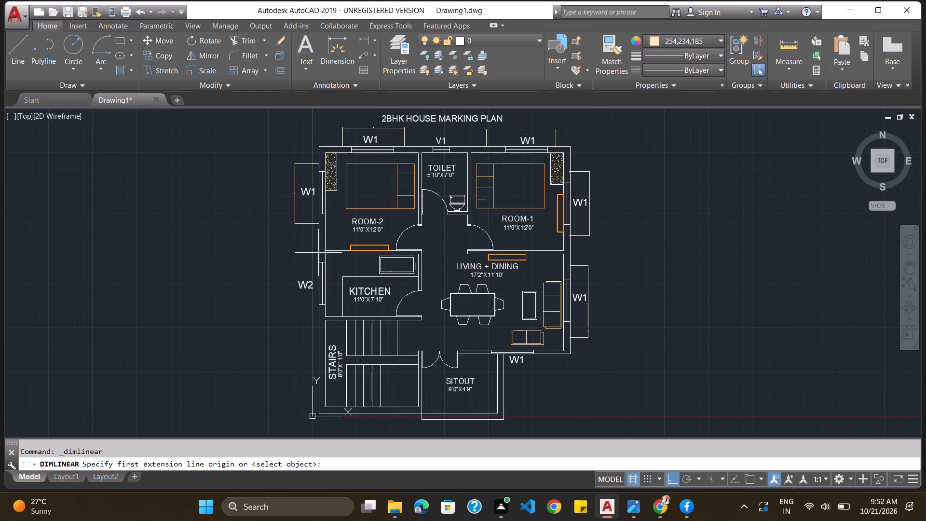
{"action": "left_click", "coordinate": [319, 252]}
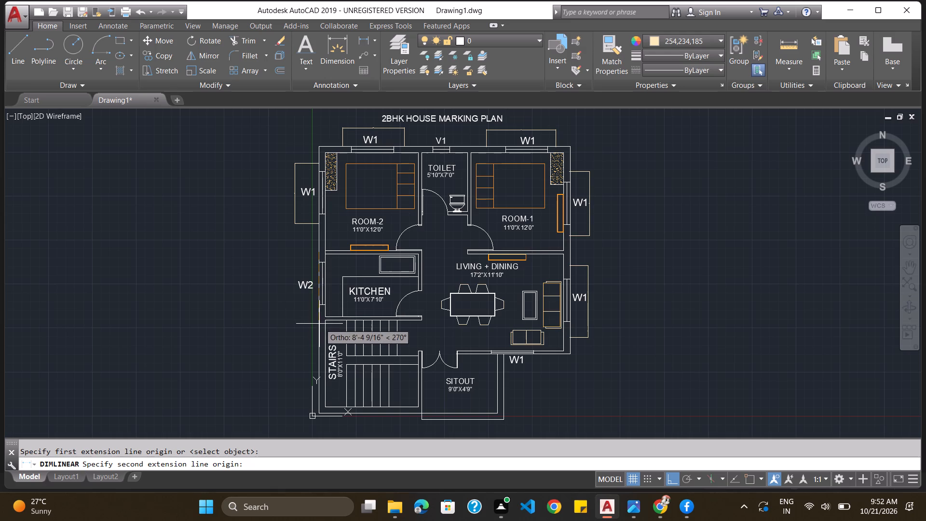
{"action": "left_click", "coordinate": [318, 325]}
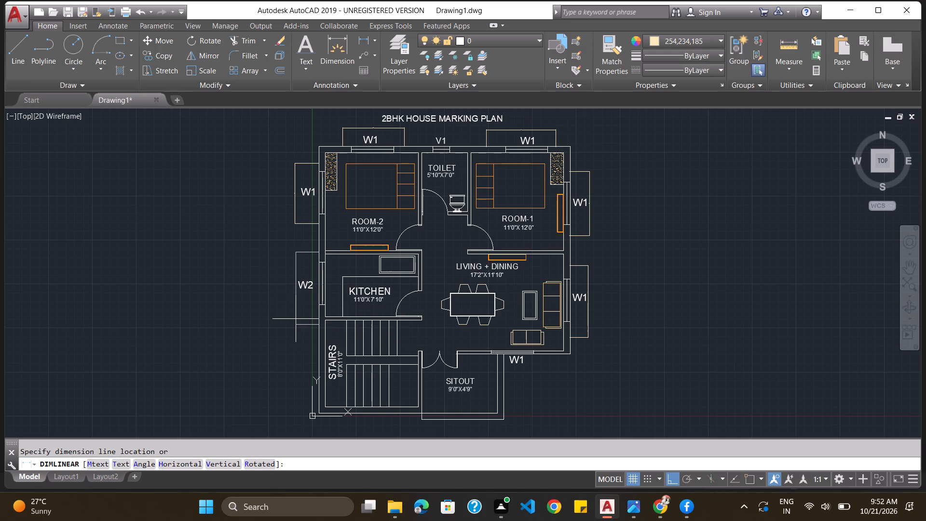
{"action": "left_click", "coordinate": [294, 319]}
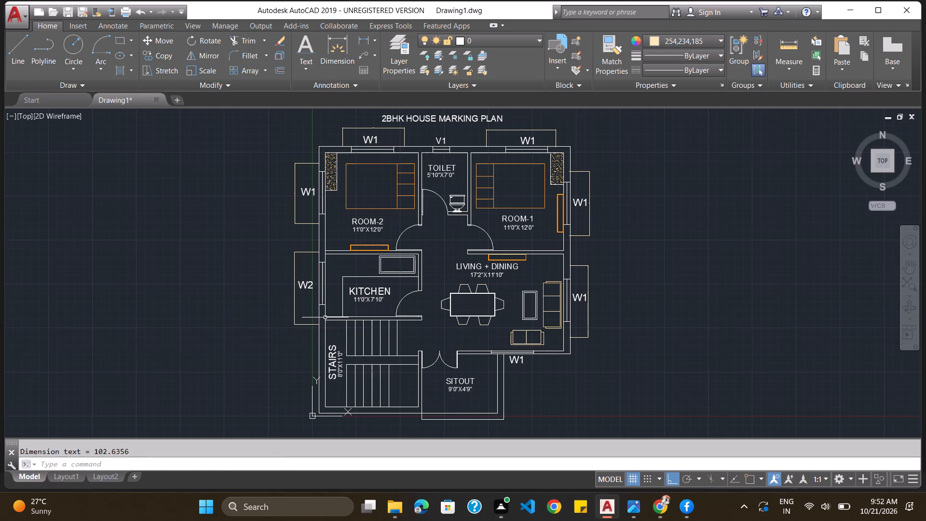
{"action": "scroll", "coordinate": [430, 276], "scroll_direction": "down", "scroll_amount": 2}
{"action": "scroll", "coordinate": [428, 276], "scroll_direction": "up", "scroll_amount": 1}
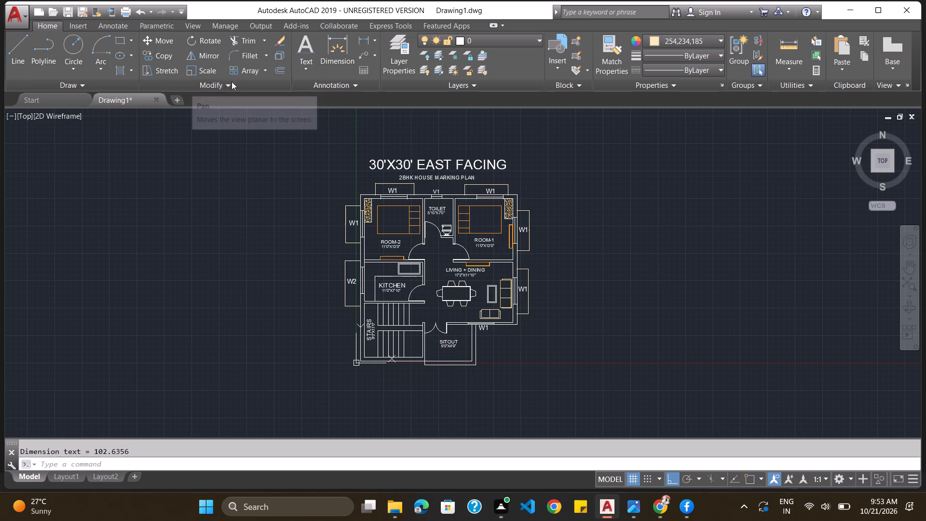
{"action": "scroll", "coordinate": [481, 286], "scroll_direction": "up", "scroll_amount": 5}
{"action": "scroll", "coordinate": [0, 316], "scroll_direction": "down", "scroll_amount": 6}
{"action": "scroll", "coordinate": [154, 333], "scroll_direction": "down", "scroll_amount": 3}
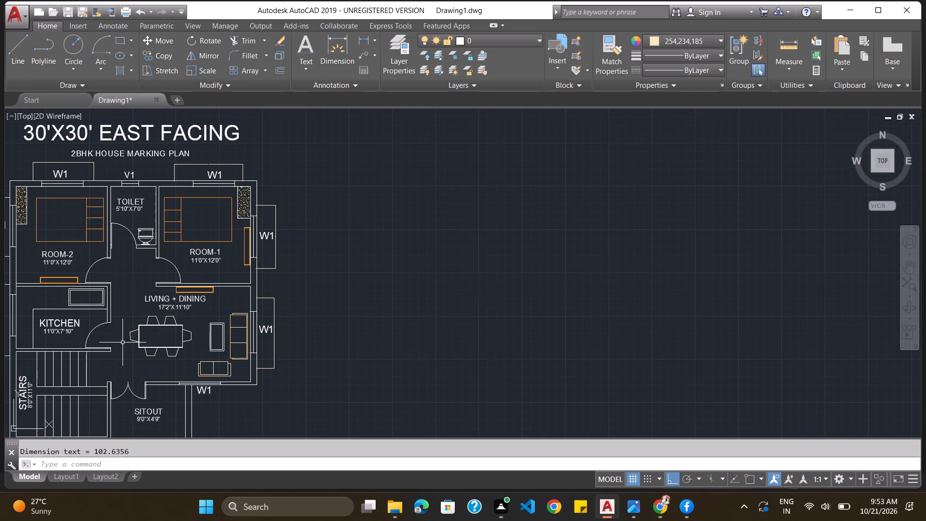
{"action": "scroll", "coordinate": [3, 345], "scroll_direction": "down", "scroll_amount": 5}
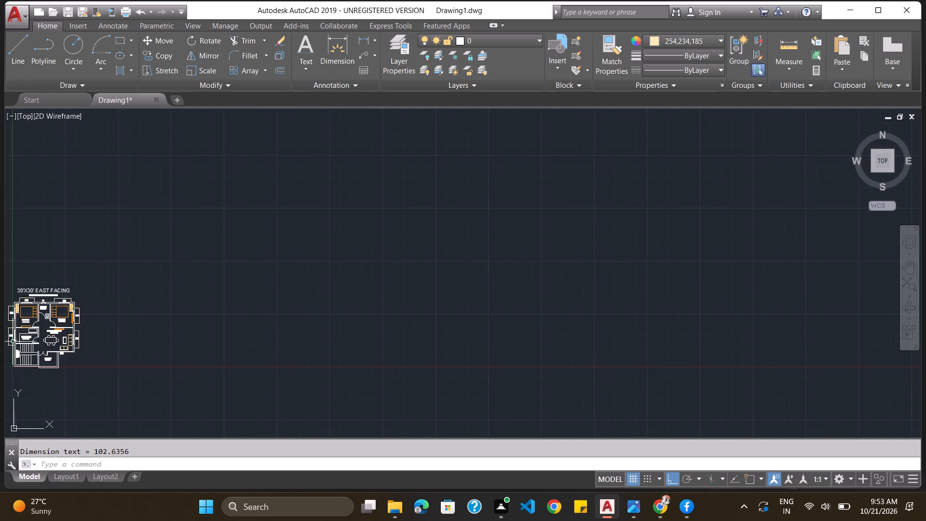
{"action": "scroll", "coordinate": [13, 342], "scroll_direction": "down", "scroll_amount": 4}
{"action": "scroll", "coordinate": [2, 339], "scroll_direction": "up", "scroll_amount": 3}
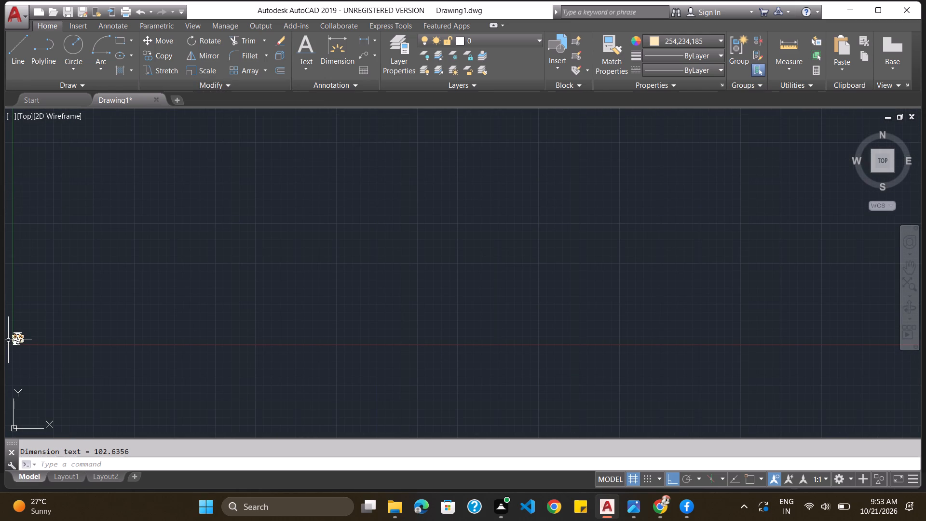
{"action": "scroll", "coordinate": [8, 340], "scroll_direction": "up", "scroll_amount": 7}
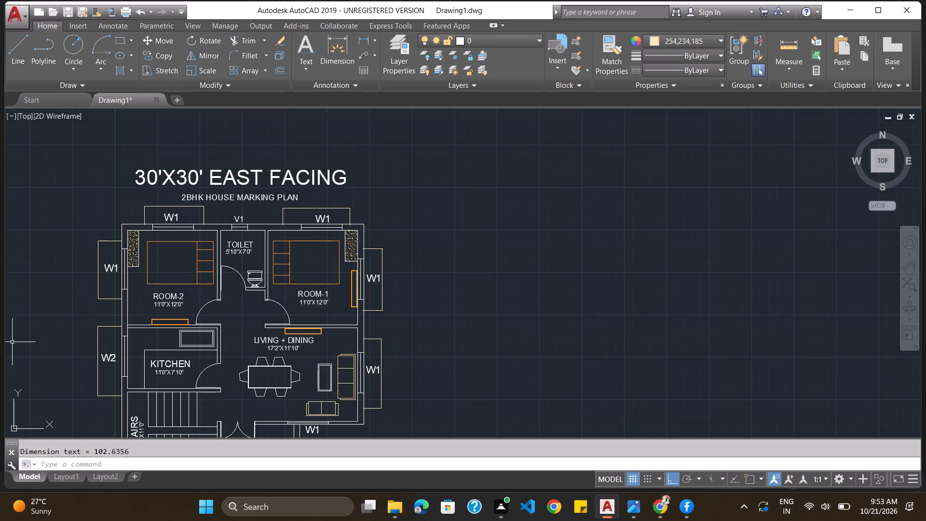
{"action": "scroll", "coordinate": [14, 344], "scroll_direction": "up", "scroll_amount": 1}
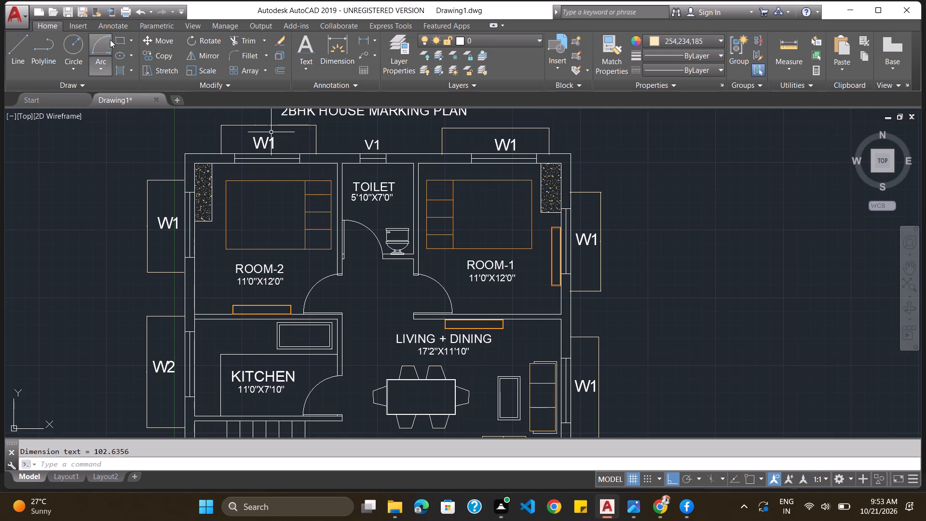
Draw a narrow upright rectangle for the stove on the kitchen's west counter, beside the W2 window.
{"action": "left_click", "coordinate": [115, 39]}
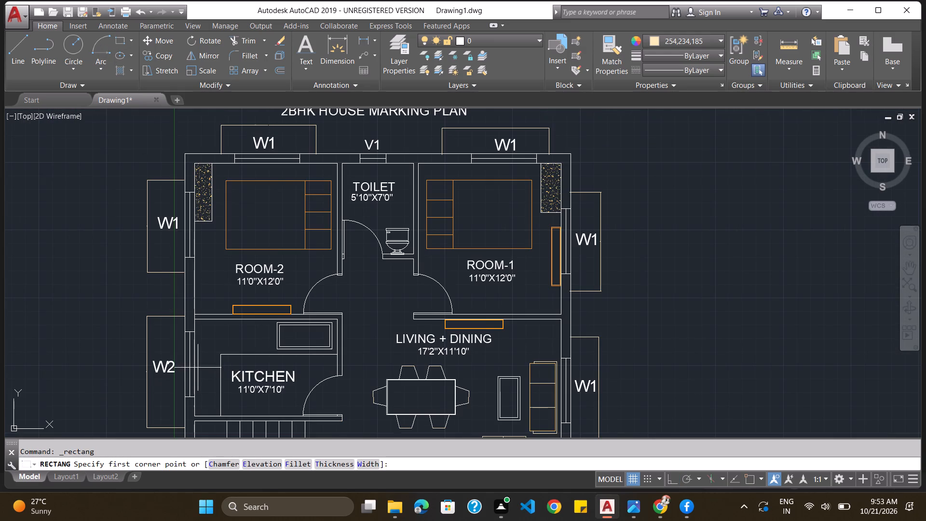
{"action": "left_click", "coordinate": [197, 367]}
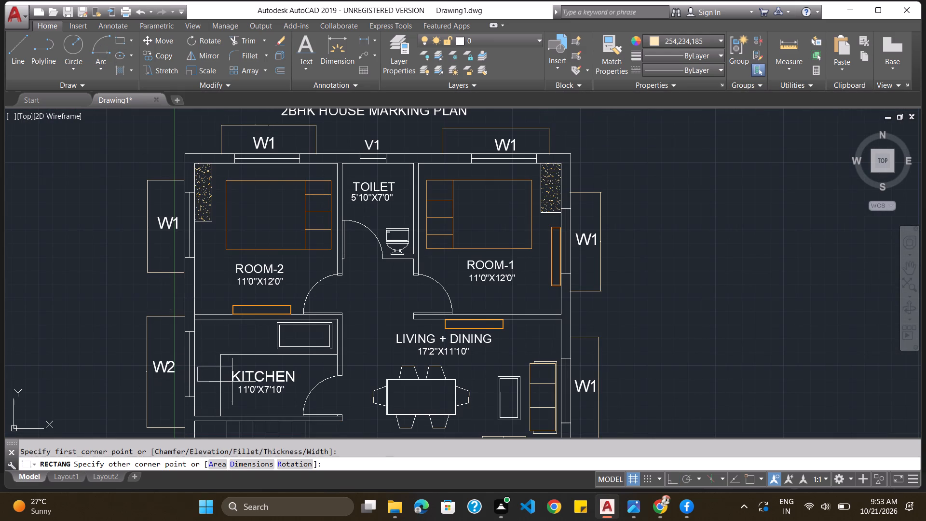
{"action": "left_click", "coordinate": [216, 400]}
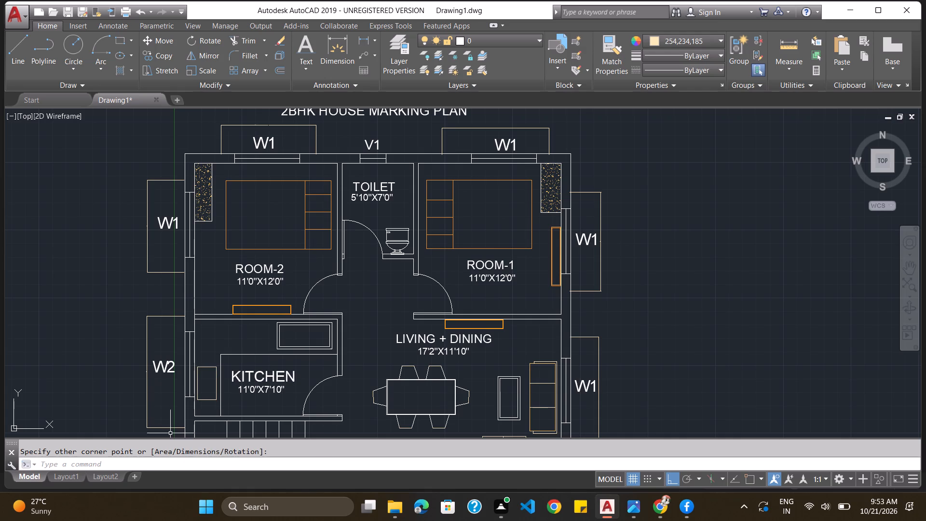
Draw two smaller burner rectangles inside the stove outline, one in its north half and one in its south half.
{"action": "scroll", "coordinate": [205, 397], "scroll_direction": "up", "scroll_amount": 2}
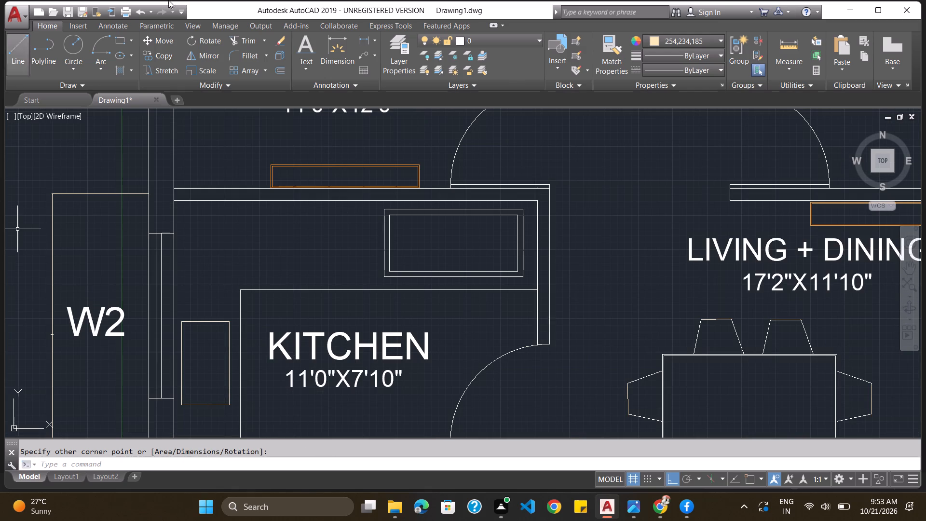
{"action": "left_click", "coordinate": [119, 40]}
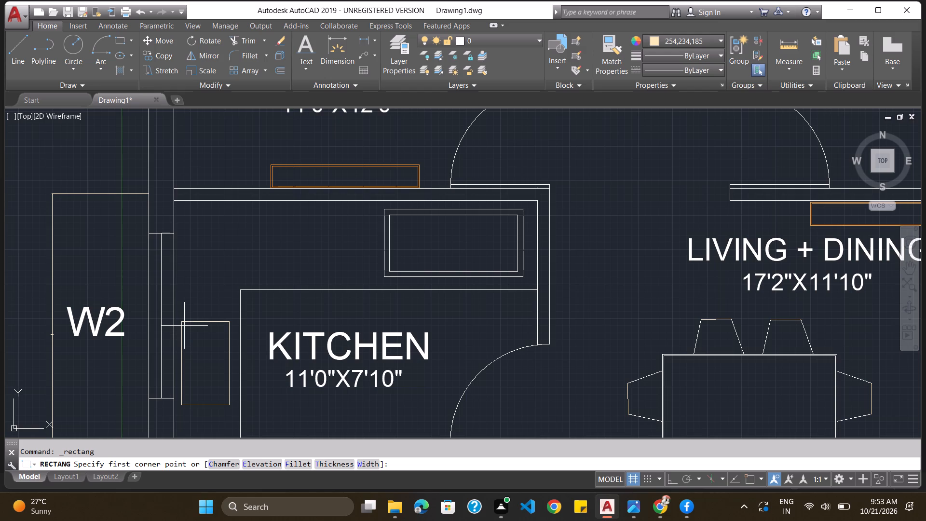
{"action": "left_click", "coordinate": [185, 325]}
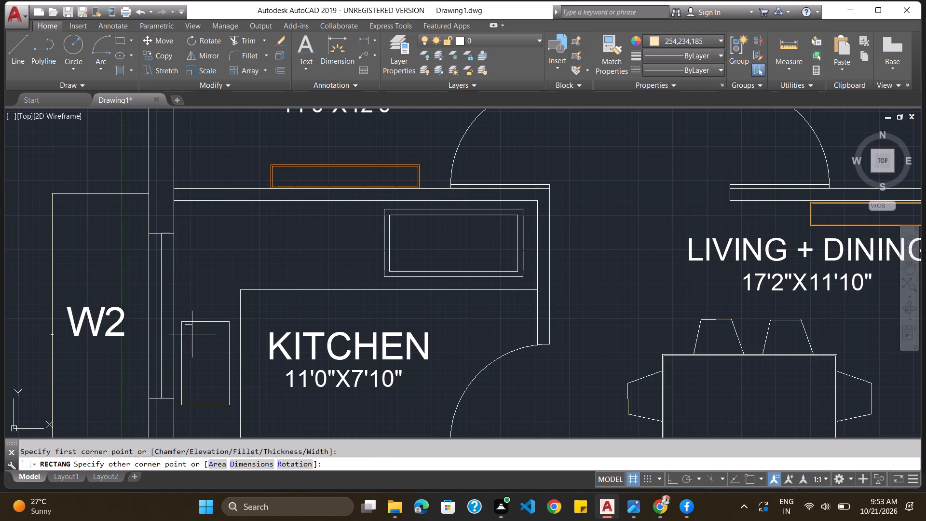
{"action": "left_click", "coordinate": [226, 362]}
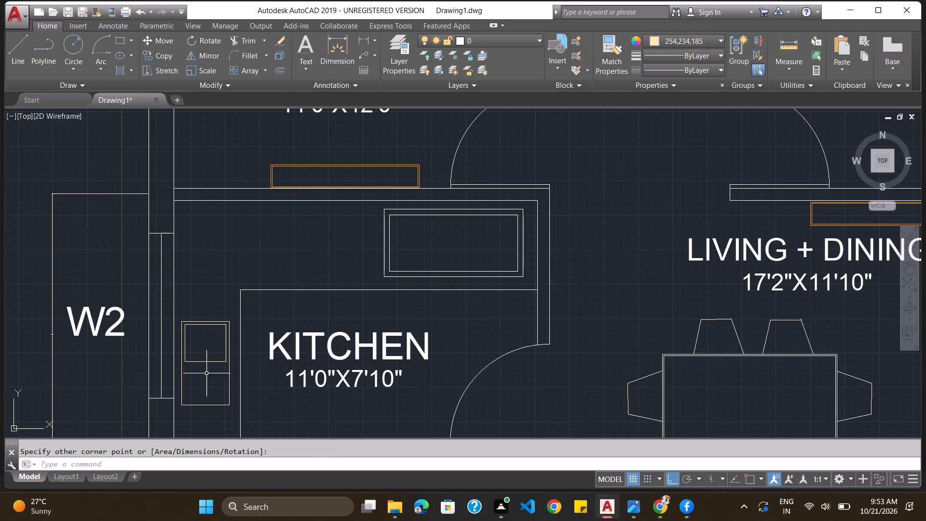
{"action": "left_click", "coordinate": [122, 44]}
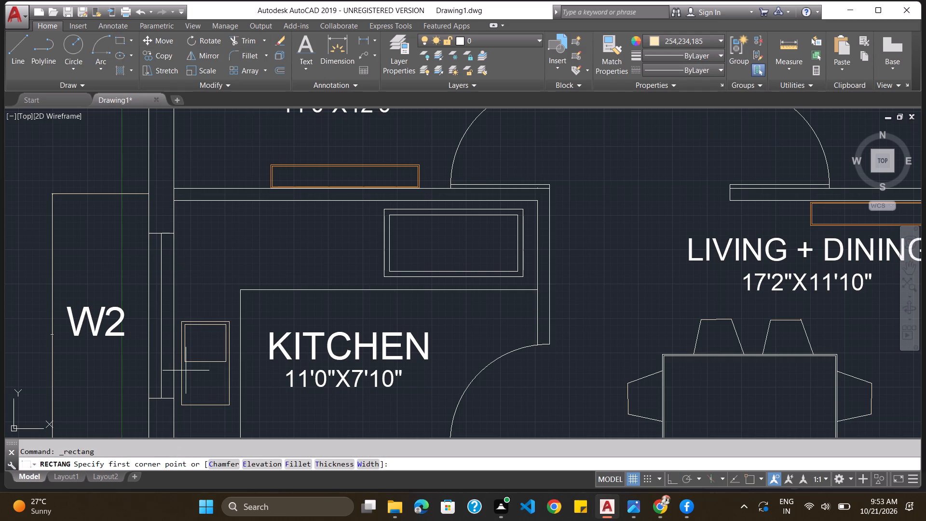
{"action": "left_click", "coordinate": [185, 373]}
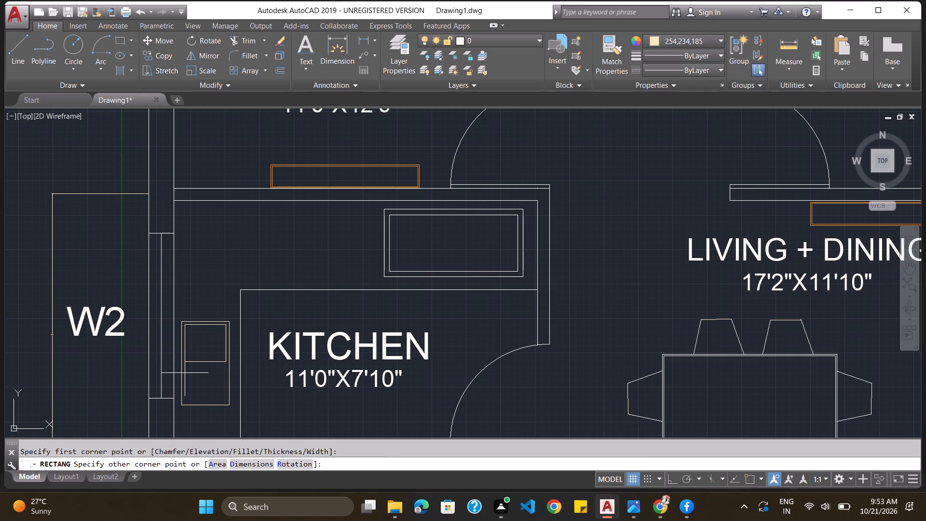
{"action": "left_click", "coordinate": [225, 403]}
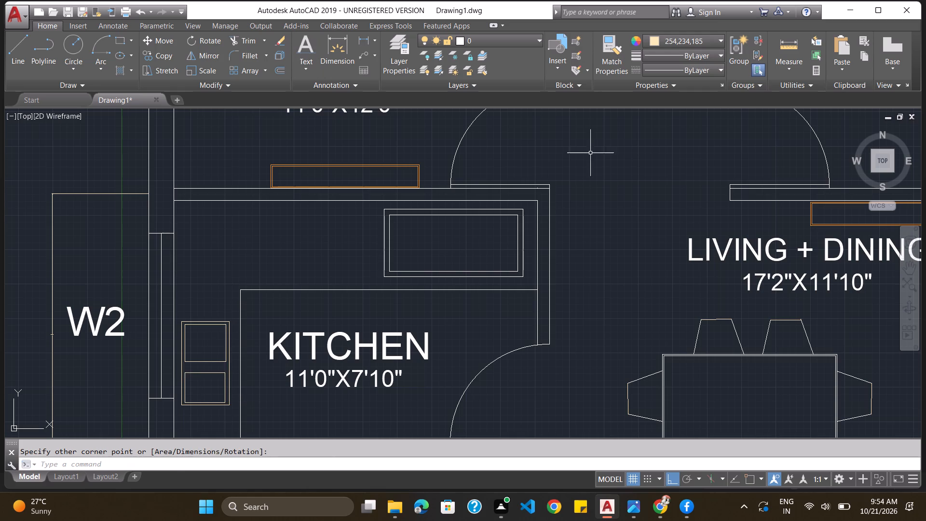
Turn on object snap and draw crossing diagonal lines between the corners of the stove's north burner rectangle.
{"action": "left_click", "coordinate": [22, 46]}
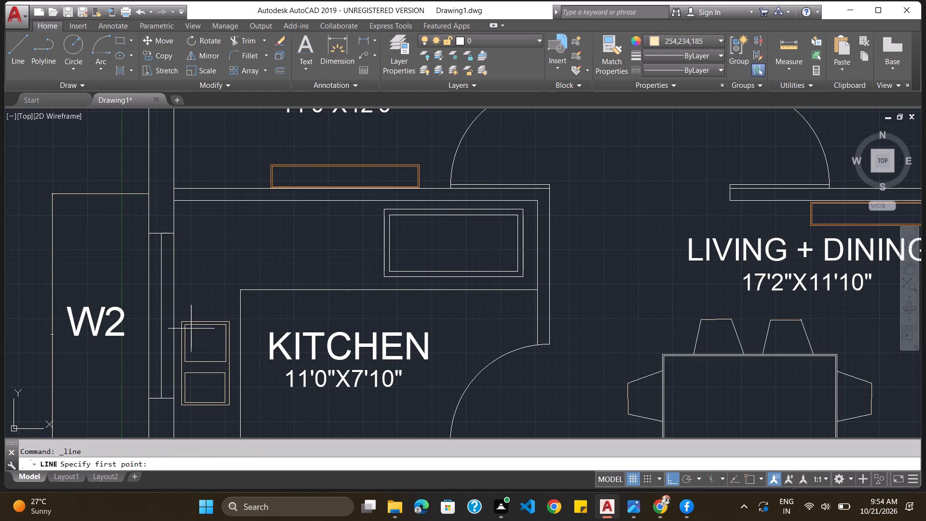
{"action": "left_click", "coordinate": [752, 478]}
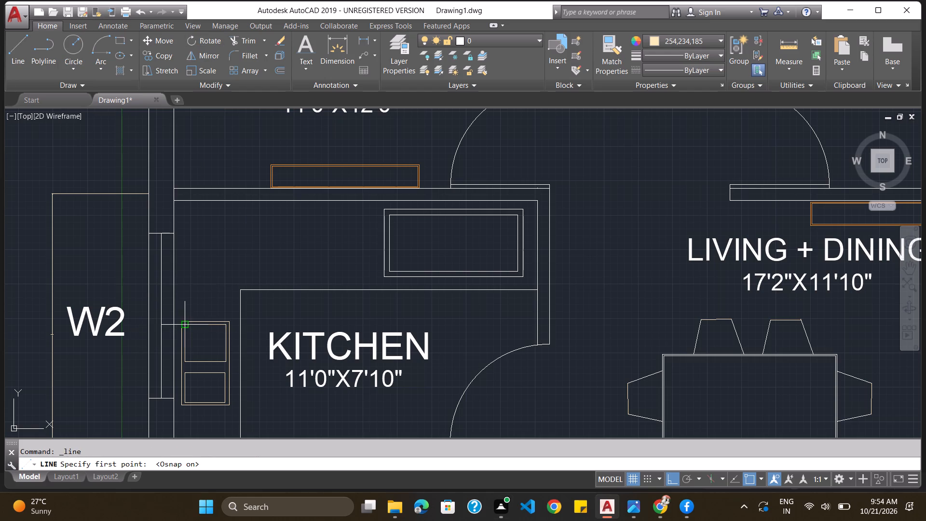
{"action": "left_click", "coordinate": [187, 327]}
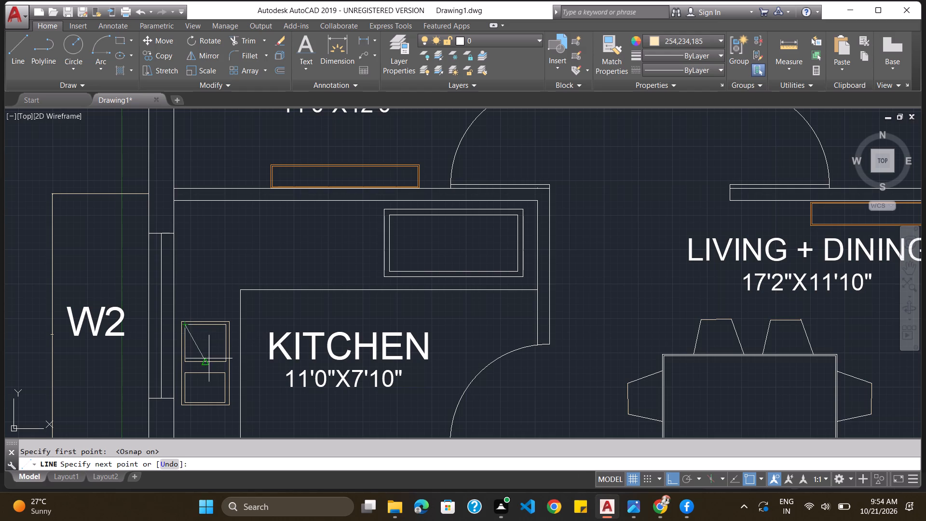
{"action": "left_click", "coordinate": [222, 358]}
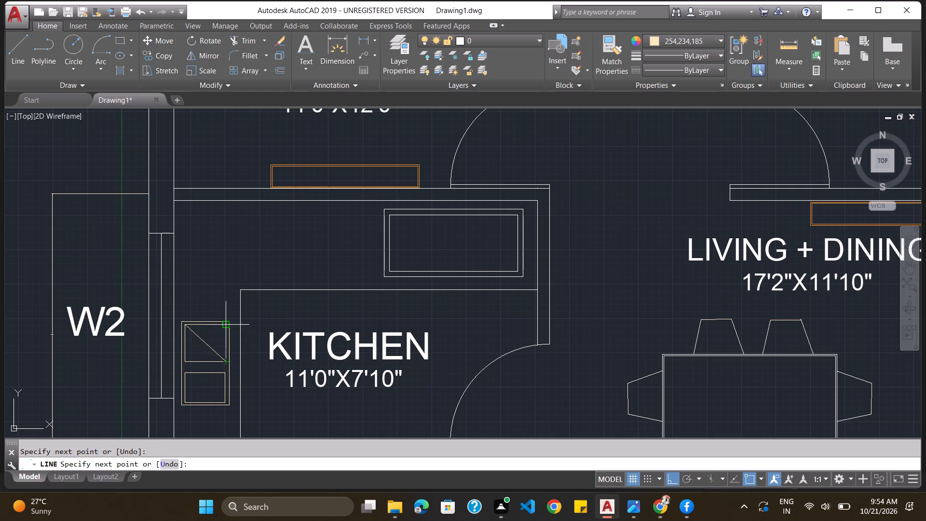
{"action": "left_click", "coordinate": [223, 328]}
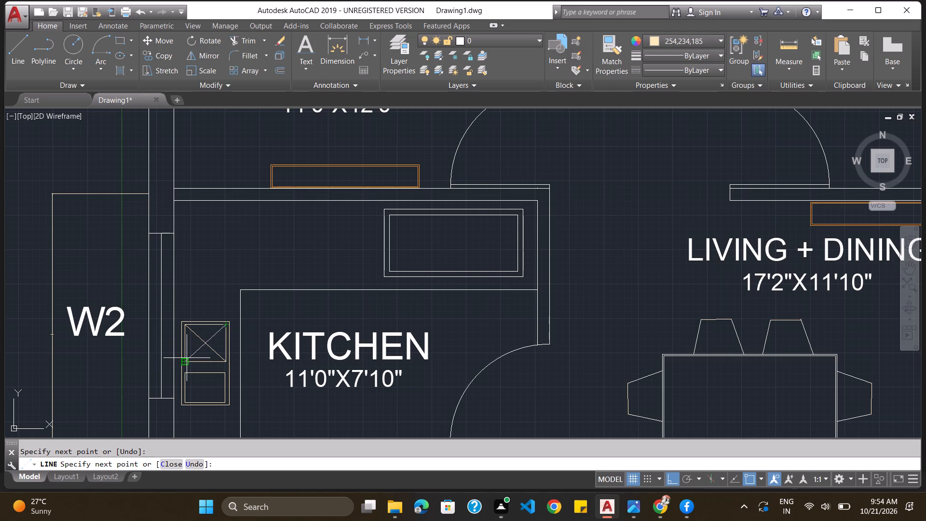
{"action": "left_click", "coordinate": [186, 358]}
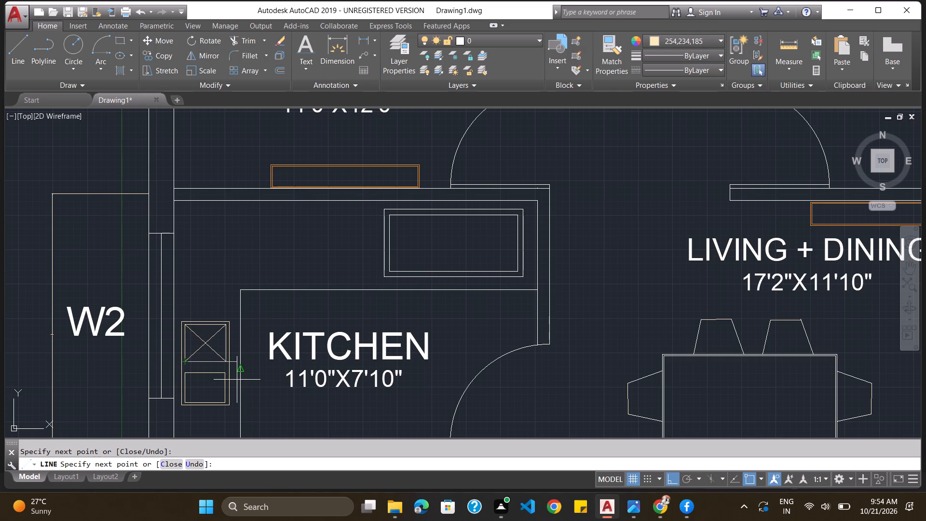
{"action": "key", "text": "Escape"}
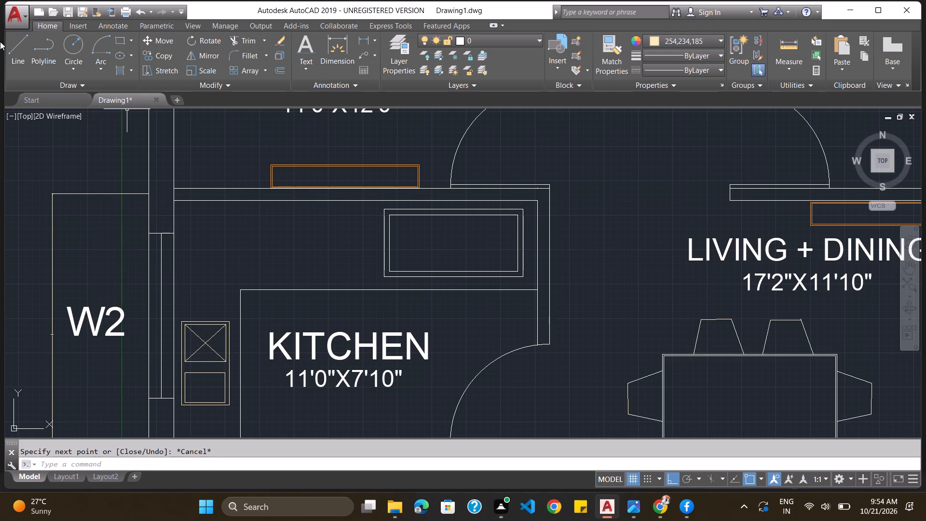
Draw crossing diagonal lines between the corners of the stove's south burner rectangle.
{"action": "left_click", "coordinate": [14, 52]}
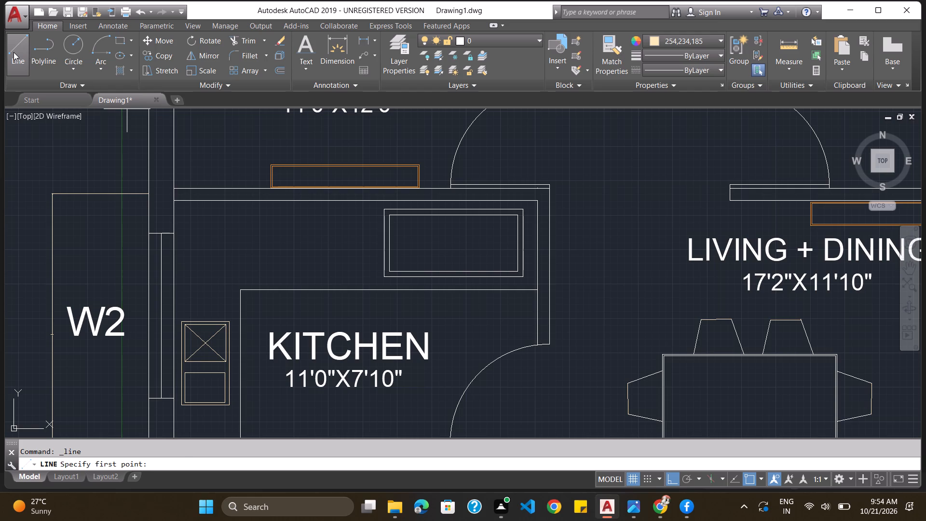
{"action": "left_click", "coordinate": [186, 373]}
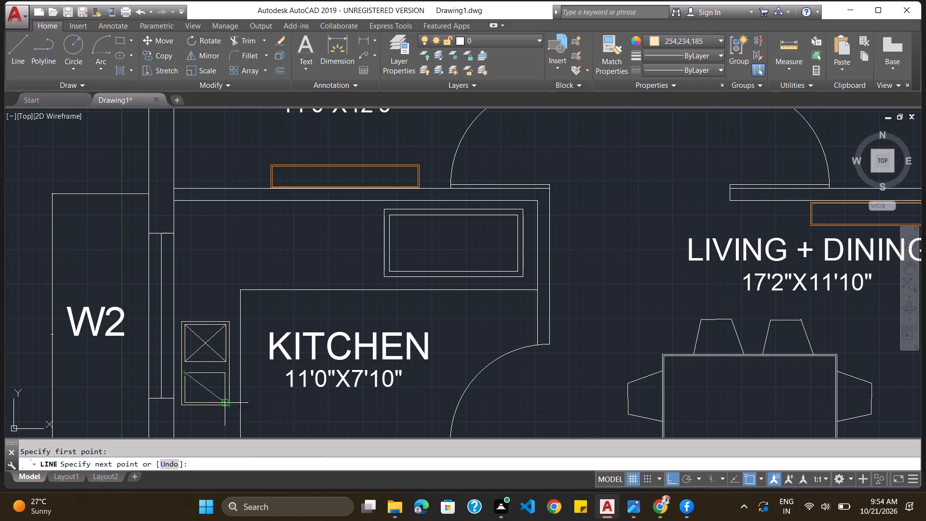
{"action": "left_click", "coordinate": [225, 399]}
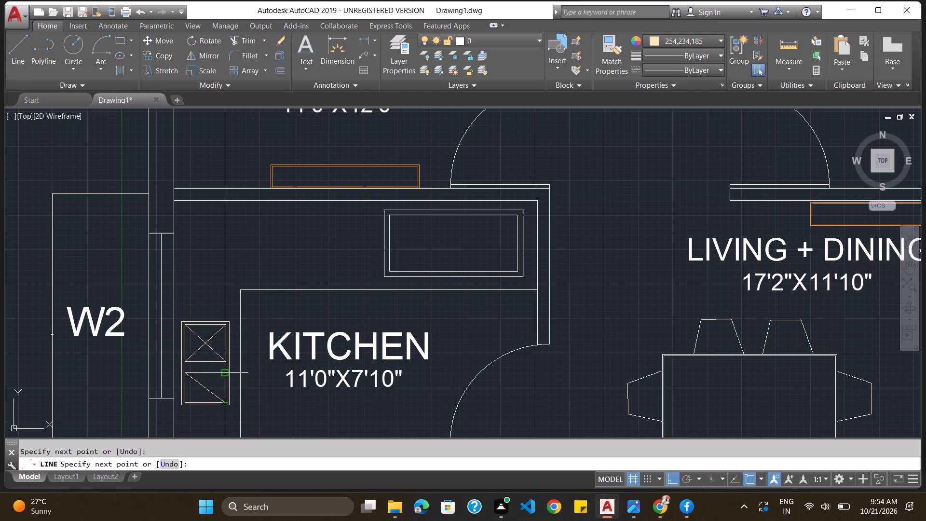
{"action": "left_click", "coordinate": [225, 375]}
{"action": "left_click", "coordinate": [185, 398]}
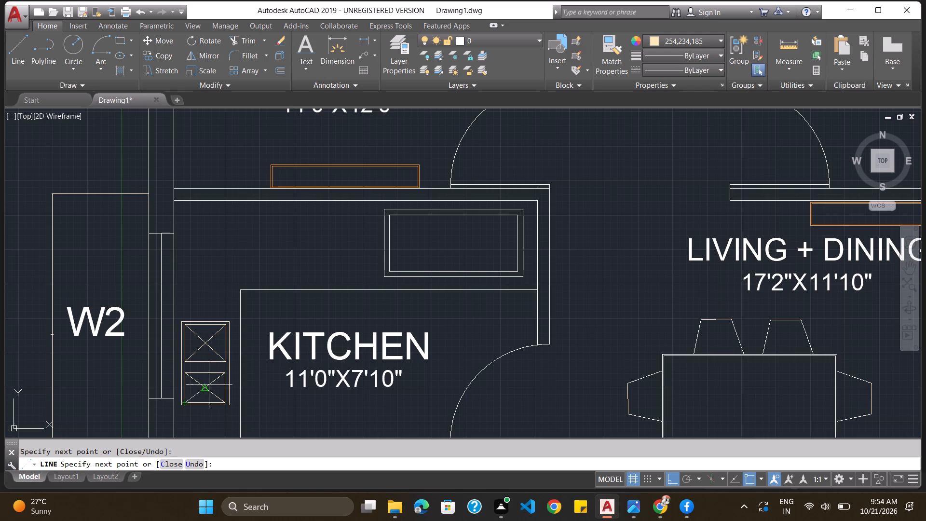
{"action": "key", "text": "Escape"}
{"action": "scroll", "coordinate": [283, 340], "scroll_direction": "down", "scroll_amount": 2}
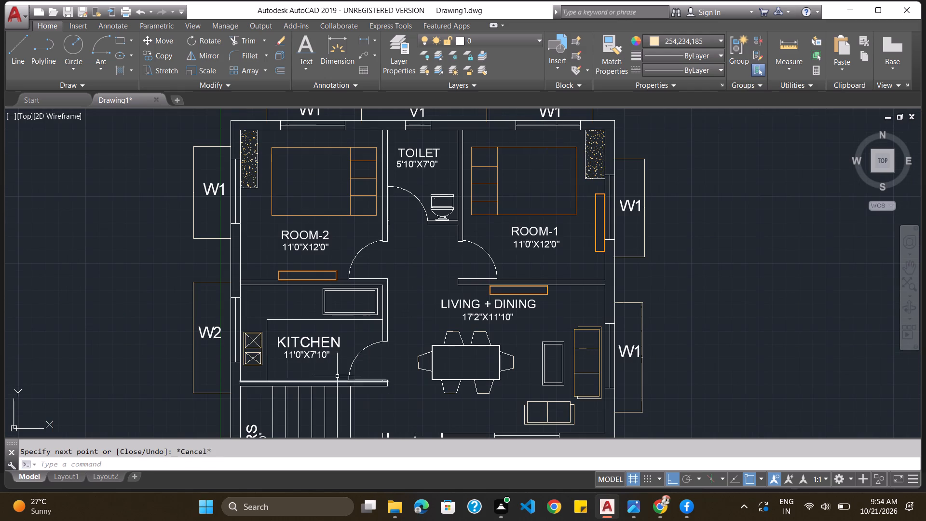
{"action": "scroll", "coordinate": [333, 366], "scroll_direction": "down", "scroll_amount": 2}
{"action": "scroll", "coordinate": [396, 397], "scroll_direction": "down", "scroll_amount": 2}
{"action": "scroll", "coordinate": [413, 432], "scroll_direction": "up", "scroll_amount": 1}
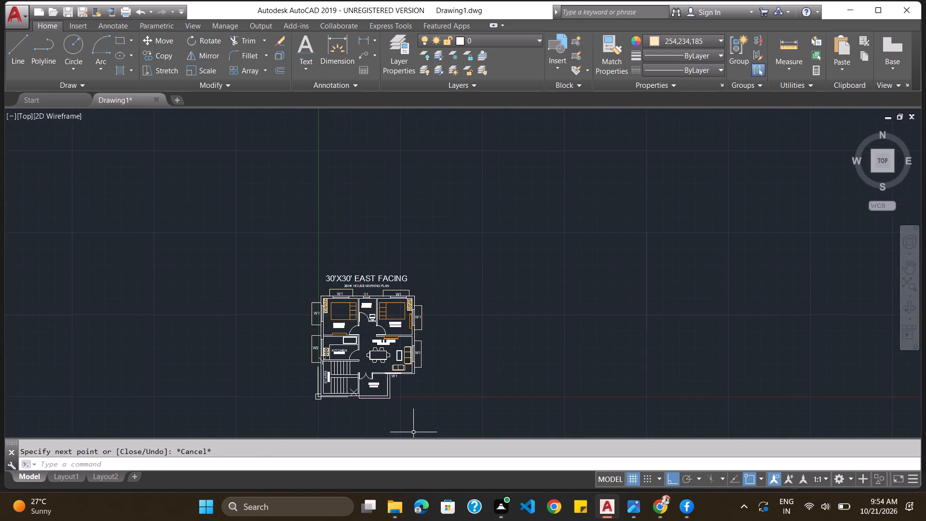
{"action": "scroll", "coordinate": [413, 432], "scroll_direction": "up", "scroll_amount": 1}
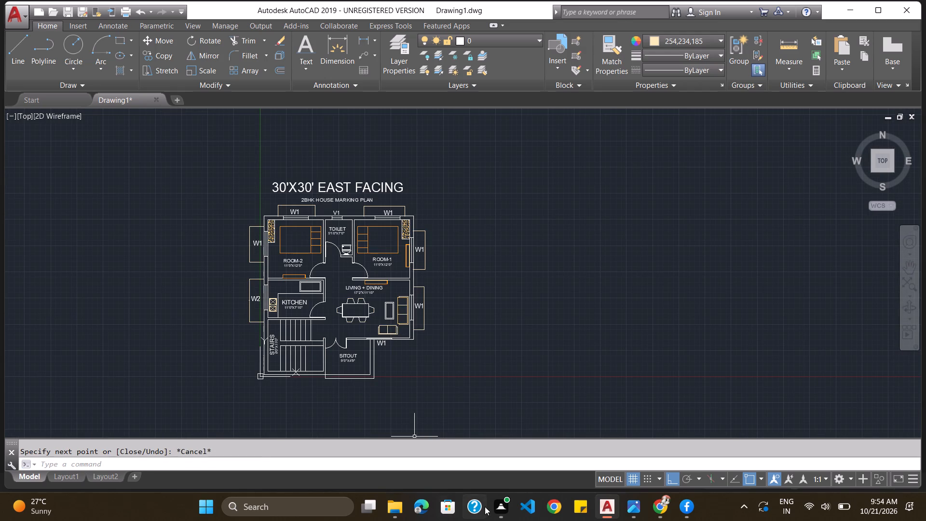
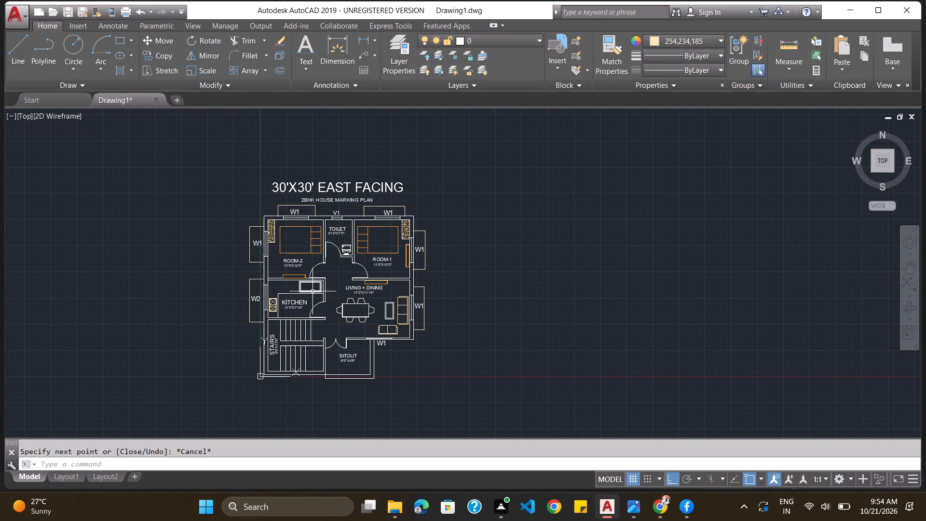
Review the whole floor plan, checking the bedrooms, kitchen stove, dining set, sofas near the W1 windows, and window outlines.
{"action": "scroll", "coordinate": [278, 351], "scroll_direction": "up", "scroll_amount": 1}
{"action": "scroll", "coordinate": [278, 351], "scroll_direction": "down", "scroll_amount": 1}
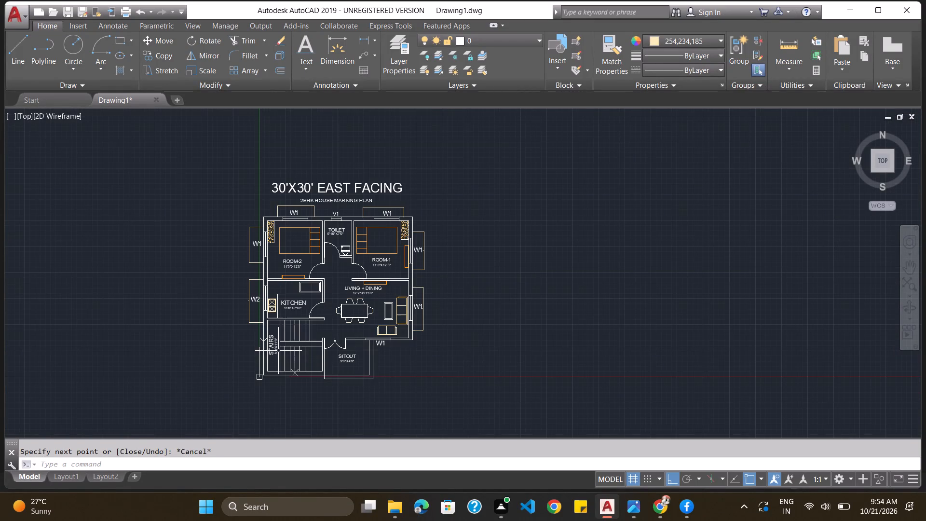
{"action": "scroll", "coordinate": [445, 202], "scroll_direction": "up", "scroll_amount": 5}
{"action": "scroll", "coordinate": [368, 247], "scroll_direction": "down", "scroll_amount": 2}
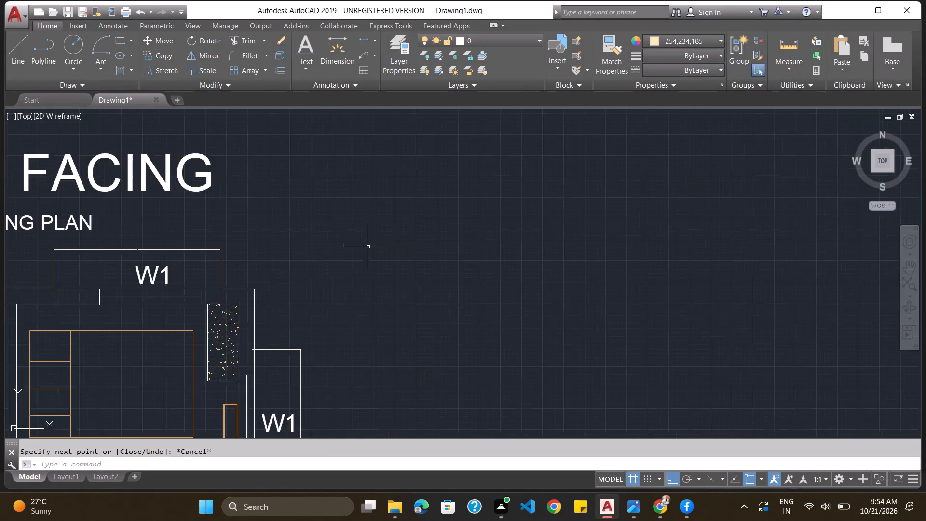
{"action": "scroll", "coordinate": [368, 247], "scroll_direction": "down", "scroll_amount": 3}
{"action": "scroll", "coordinate": [214, 333], "scroll_direction": "up", "scroll_amount": 3}
{"action": "scroll", "coordinate": [214, 333], "scroll_direction": "down", "scroll_amount": 1}
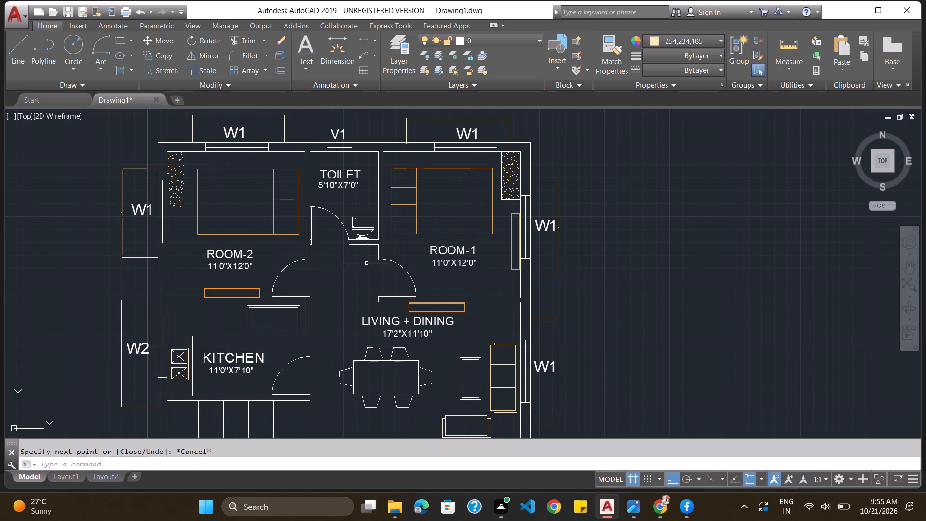
{"action": "scroll", "coordinate": [416, 189], "scroll_direction": "down", "scroll_amount": 2}
{"action": "scroll", "coordinate": [446, 264], "scroll_direction": "up", "scroll_amount": 2}
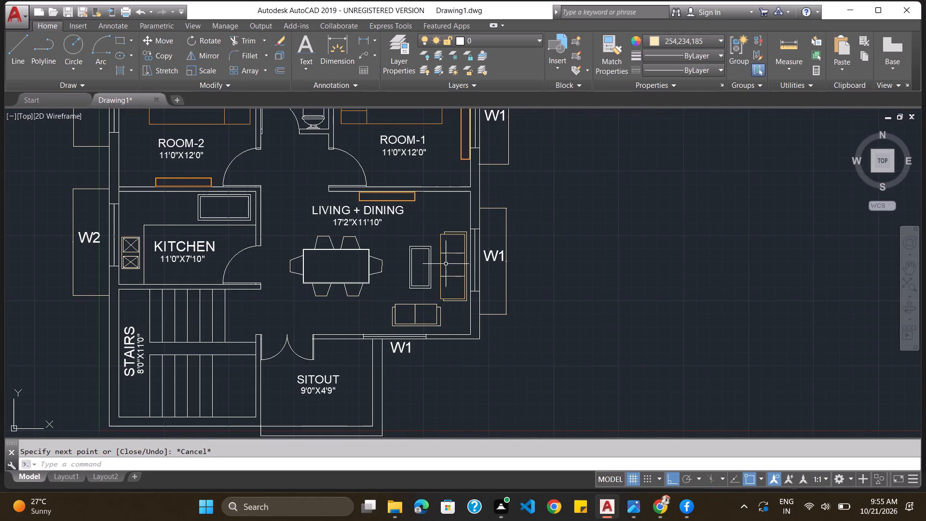
{"action": "scroll", "coordinate": [419, 375], "scroll_direction": "up", "scroll_amount": 3}
{"action": "scroll", "coordinate": [419, 374], "scroll_direction": "down", "scroll_amount": 2}
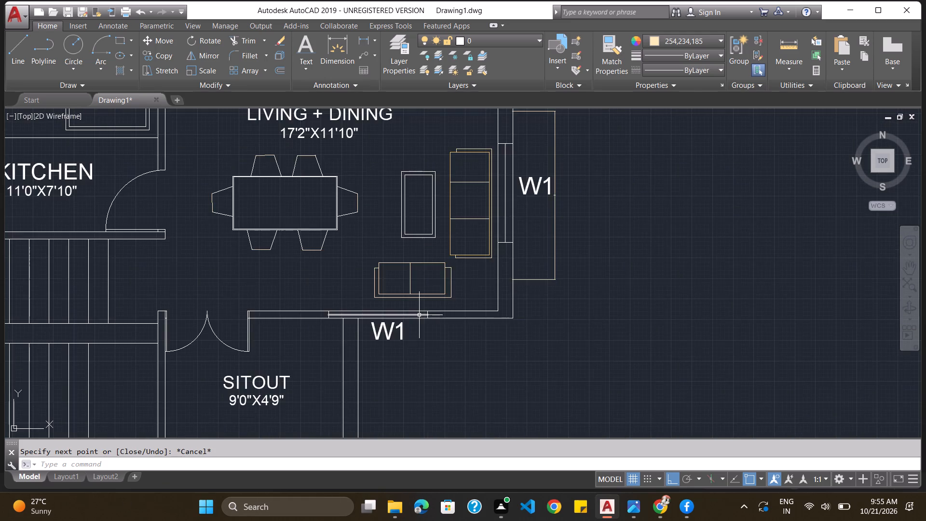
{"action": "scroll", "coordinate": [419, 315], "scroll_direction": "up", "scroll_amount": 2}
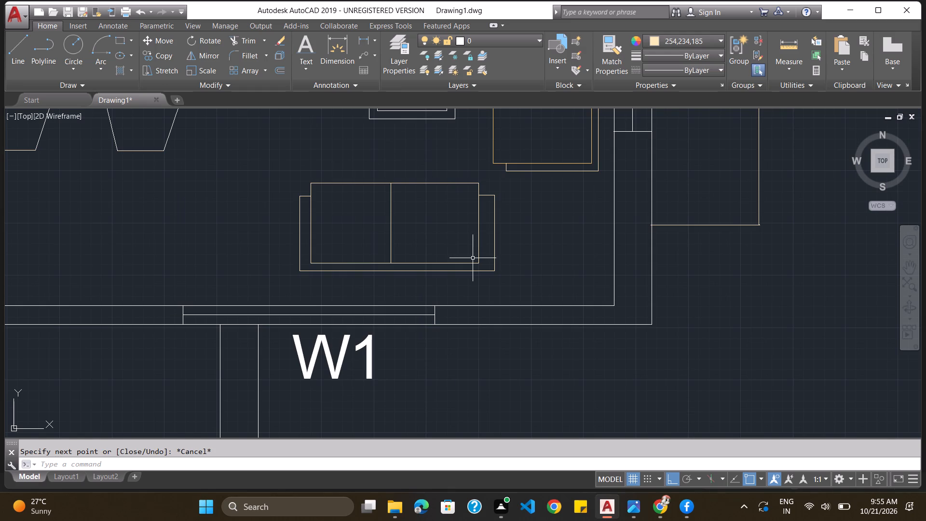
{"action": "scroll", "coordinate": [473, 260], "scroll_direction": "down", "scroll_amount": 2}
{"action": "scroll", "coordinate": [469, 223], "scroll_direction": "up", "scroll_amount": 1}
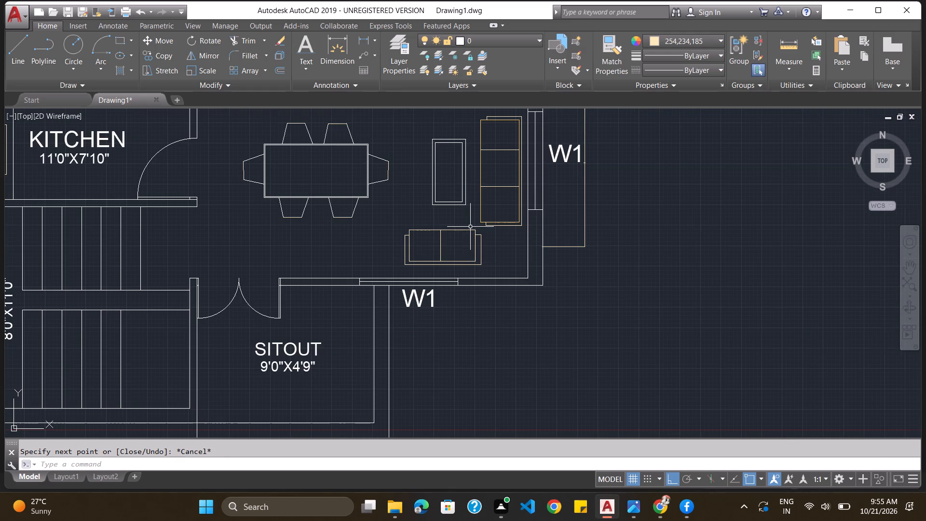
{"action": "scroll", "coordinate": [469, 223], "scroll_direction": "up", "scroll_amount": 2}
{"action": "scroll", "coordinate": [452, 284], "scroll_direction": "up", "scroll_amount": 3}
{"action": "scroll", "coordinate": [452, 284], "scroll_direction": "down", "scroll_amount": 4}
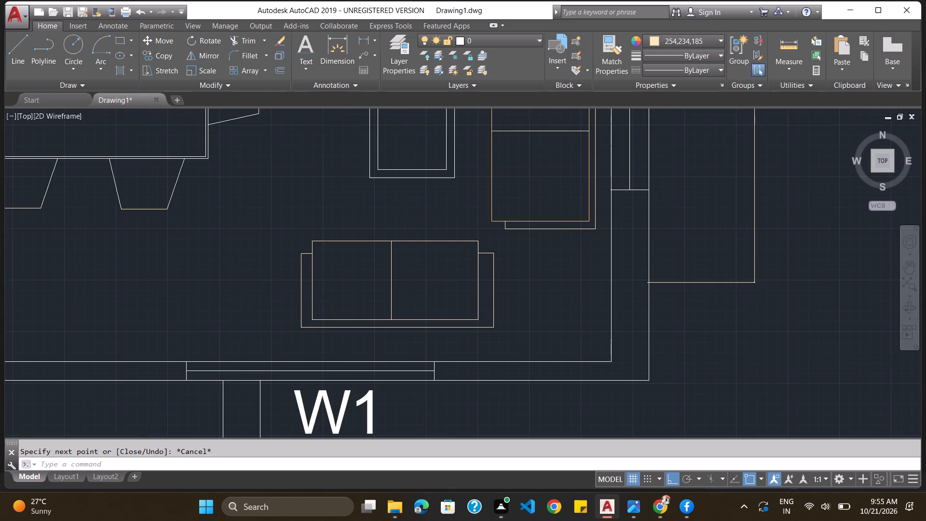
{"action": "scroll", "coordinate": [452, 284], "scroll_direction": "down", "scroll_amount": 2}
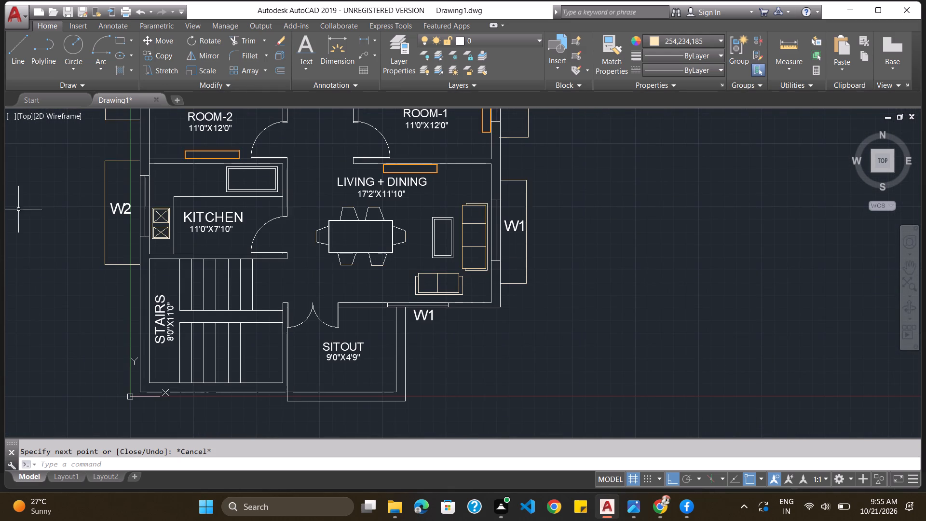
{"action": "scroll", "coordinate": [274, 184], "scroll_direction": "down", "scroll_amount": 5}
{"action": "scroll", "coordinate": [272, 171], "scroll_direction": "up", "scroll_amount": 4}
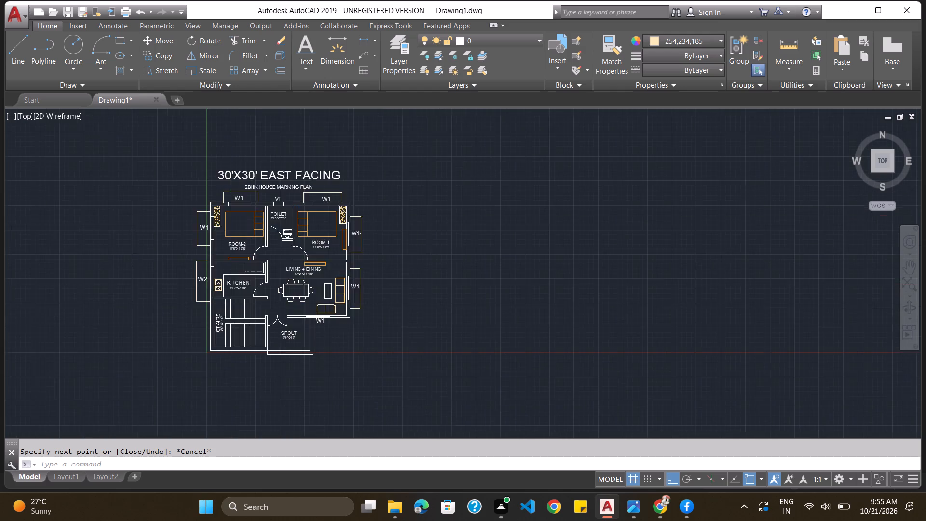
{"action": "scroll", "coordinate": [272, 173], "scroll_direction": "down", "scroll_amount": 1}
{"action": "scroll", "coordinate": [257, 239], "scroll_direction": "up", "scroll_amount": 1}
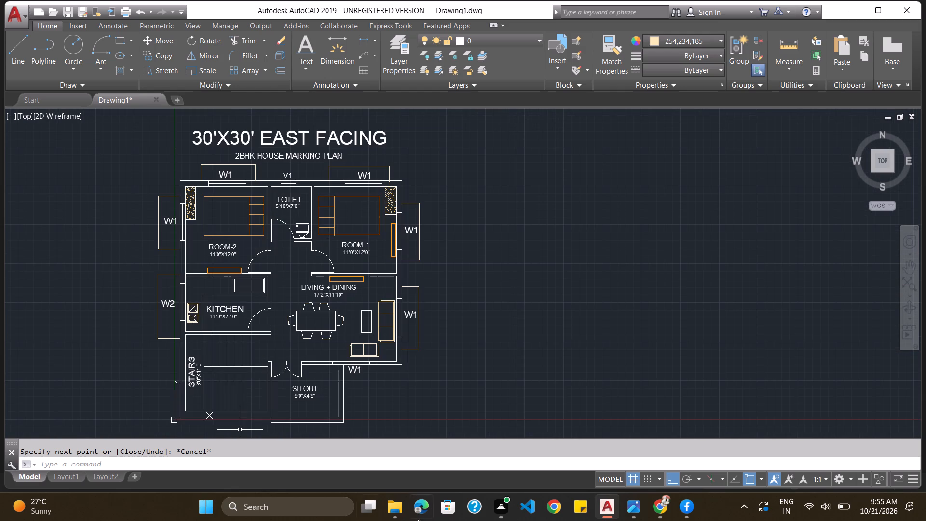
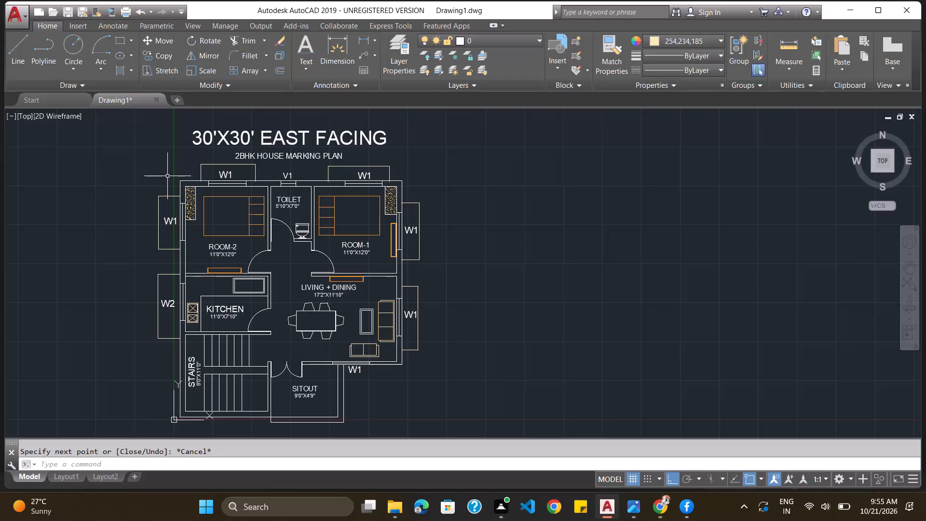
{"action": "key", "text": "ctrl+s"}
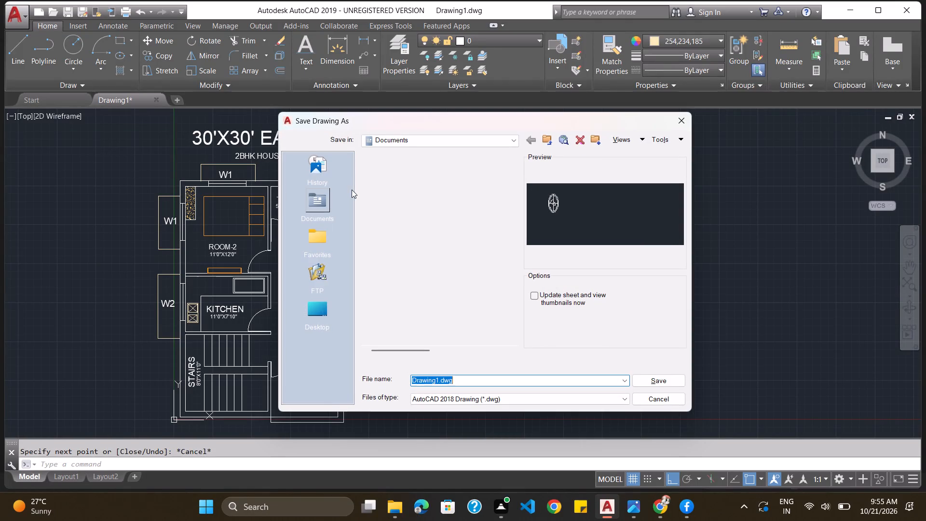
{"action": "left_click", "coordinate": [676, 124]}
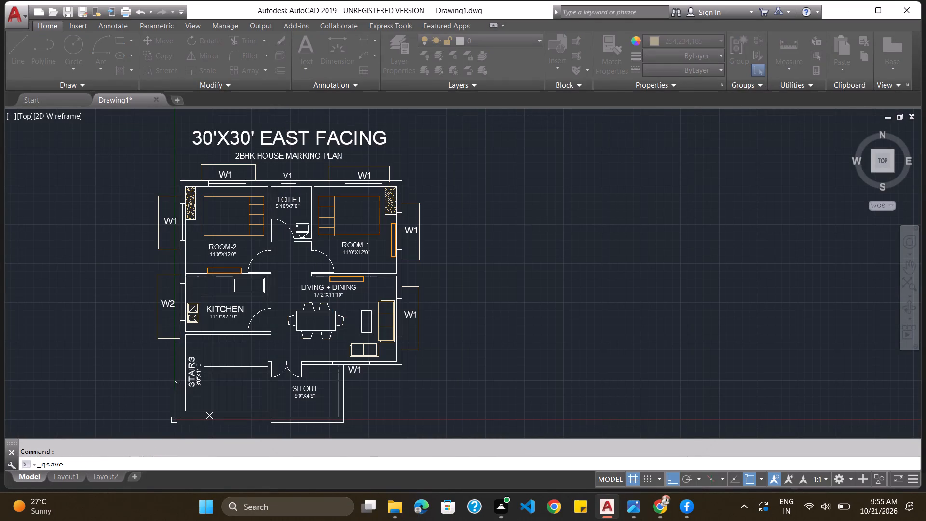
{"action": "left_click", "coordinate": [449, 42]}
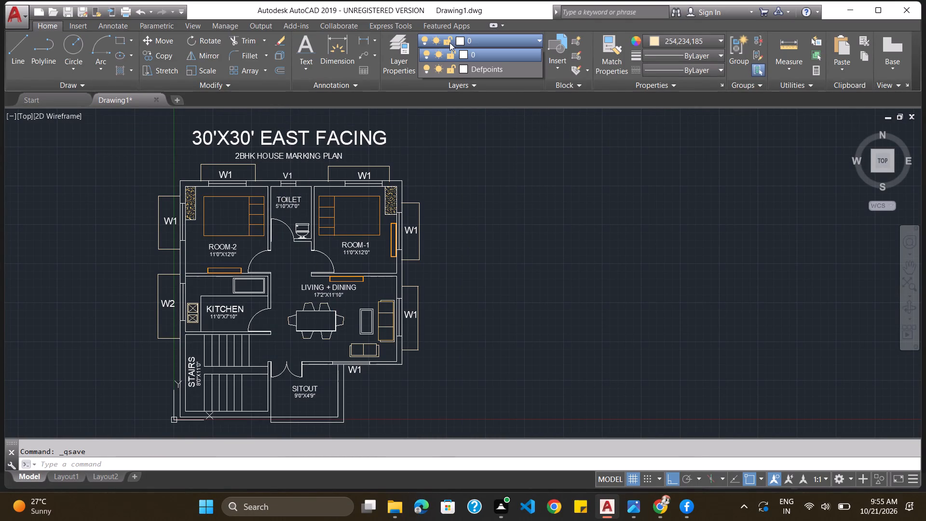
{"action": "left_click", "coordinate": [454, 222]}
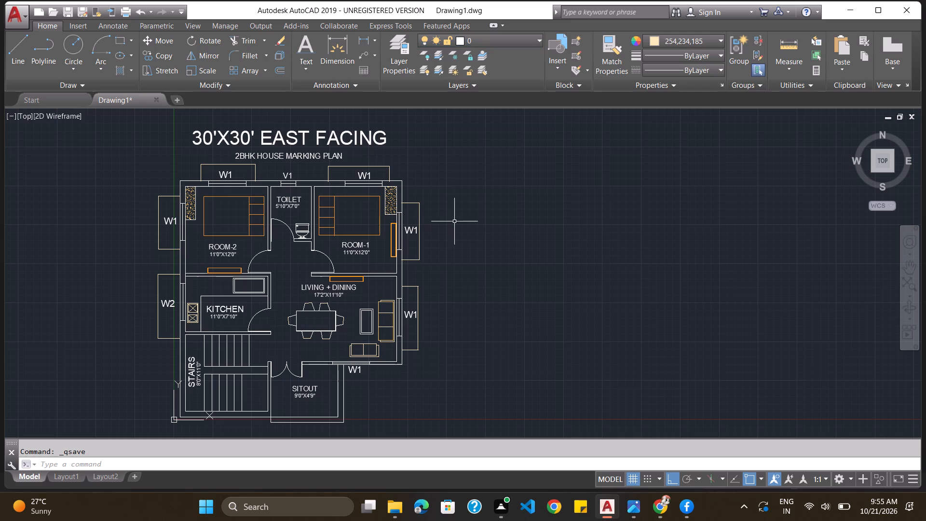
Trim the end of the W1 window outline above ROOM-1 where it overshoots the outer wall line on the V1 side.
{"action": "scroll", "coordinate": [247, 195], "scroll_direction": "up", "scroll_amount": 1}
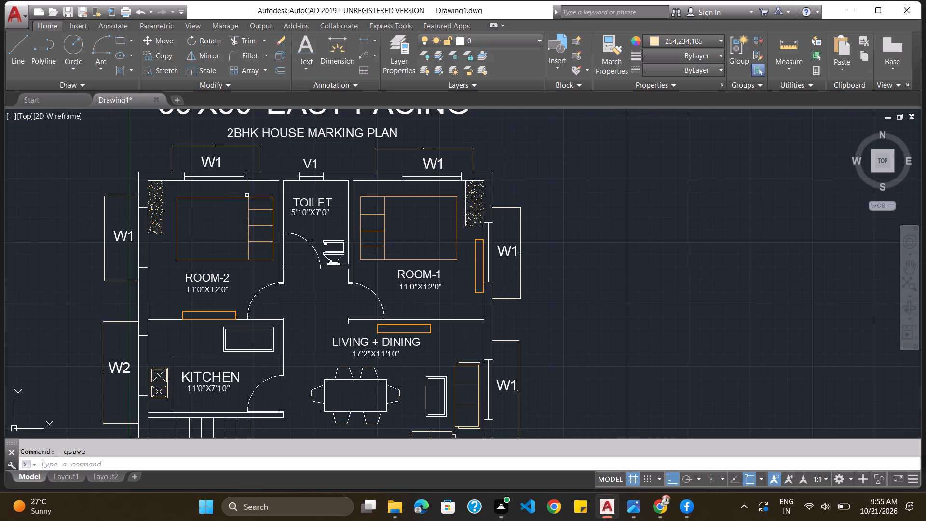
{"action": "type", "text": "TRI"}
{"action": "key", "text": "m"}
{"action": "key", "text": "Return"}
{"action": "key", "text": "Return"}
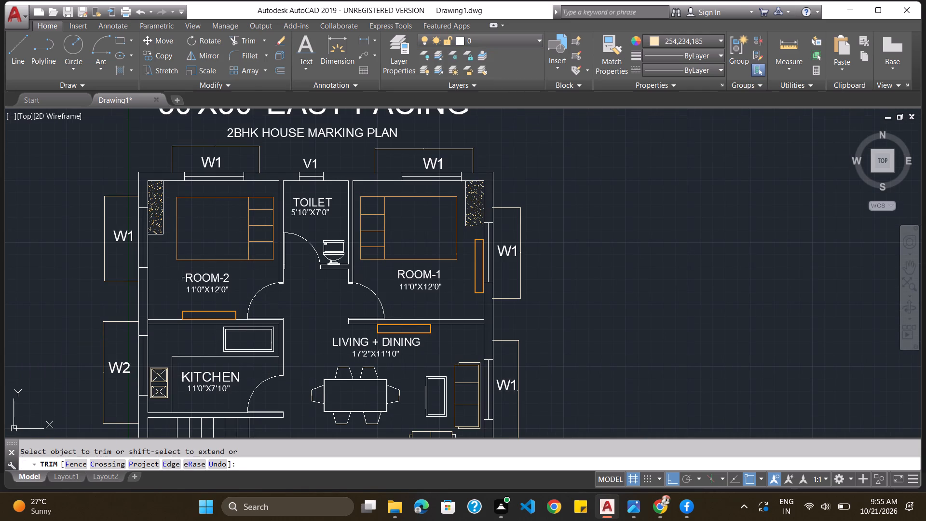
{"action": "scroll", "coordinate": [184, 280], "scroll_direction": "down", "scroll_amount": 1}
{"action": "scroll", "coordinate": [188, 290], "scroll_direction": "up", "scroll_amount": 5}
{"action": "scroll", "coordinate": [180, 265], "scroll_direction": "down", "scroll_amount": 5}
{"action": "scroll", "coordinate": [175, 176], "scroll_direction": "up", "scroll_amount": 5}
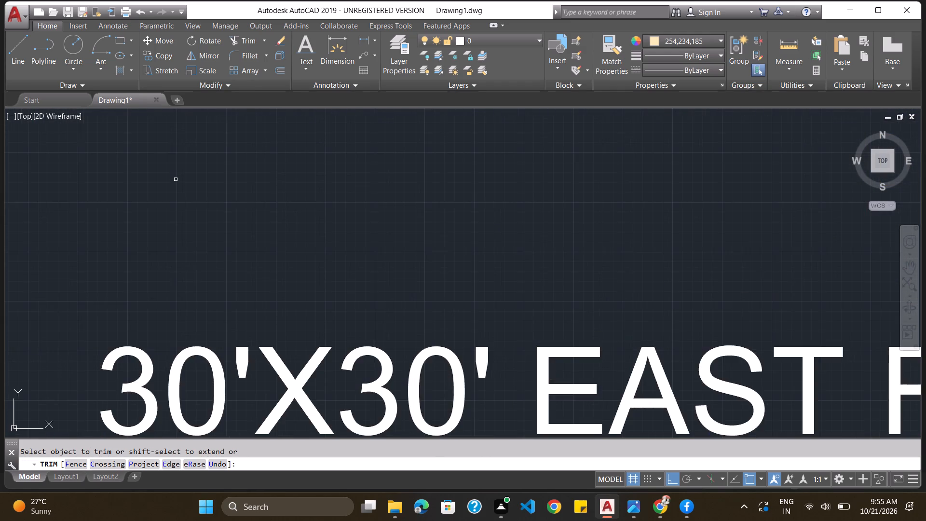
{"action": "scroll", "coordinate": [193, 286], "scroll_direction": "down", "scroll_amount": 5}
{"action": "scroll", "coordinate": [198, 359], "scroll_direction": "up", "scroll_amount": 6}
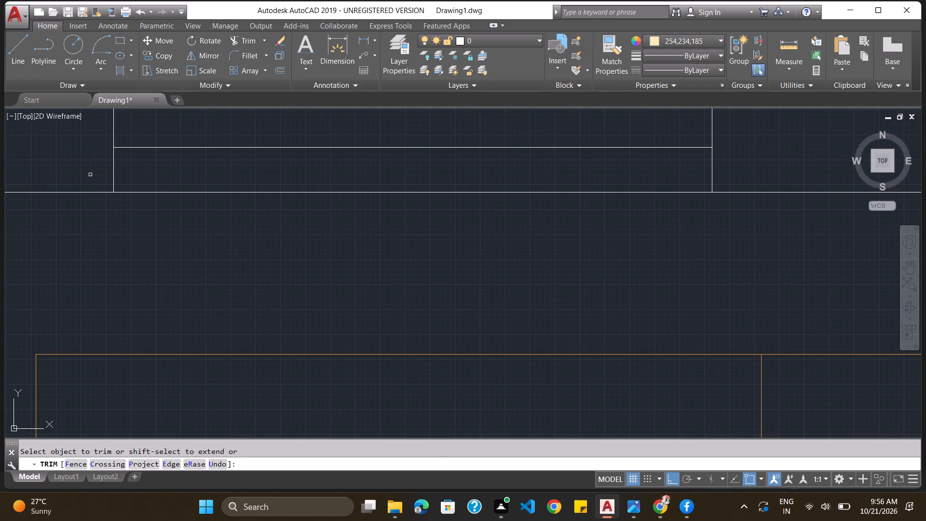
{"action": "scroll", "coordinate": [639, 274], "scroll_direction": "down", "scroll_amount": 3}
{"action": "scroll", "coordinate": [82, 317], "scroll_direction": "down", "scroll_amount": 1}
{"action": "scroll", "coordinate": [433, 297], "scroll_direction": "down", "scroll_amount": 2}
{"action": "scroll", "coordinate": [473, 318], "scroll_direction": "up", "scroll_amount": 5}
{"action": "scroll", "coordinate": [470, 302], "scroll_direction": "down", "scroll_amount": 3}
{"action": "scroll", "coordinate": [470, 302], "scroll_direction": "up", "scroll_amount": 2}
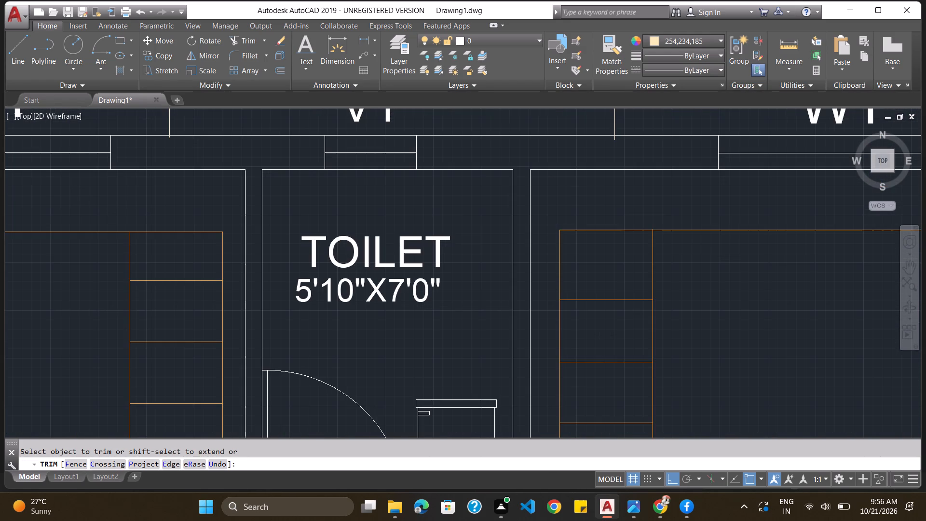
{"action": "scroll", "coordinate": [837, 195], "scroll_direction": "down", "scroll_amount": 1}
{"action": "scroll", "coordinate": [580, 271], "scroll_direction": "down", "scroll_amount": 3}
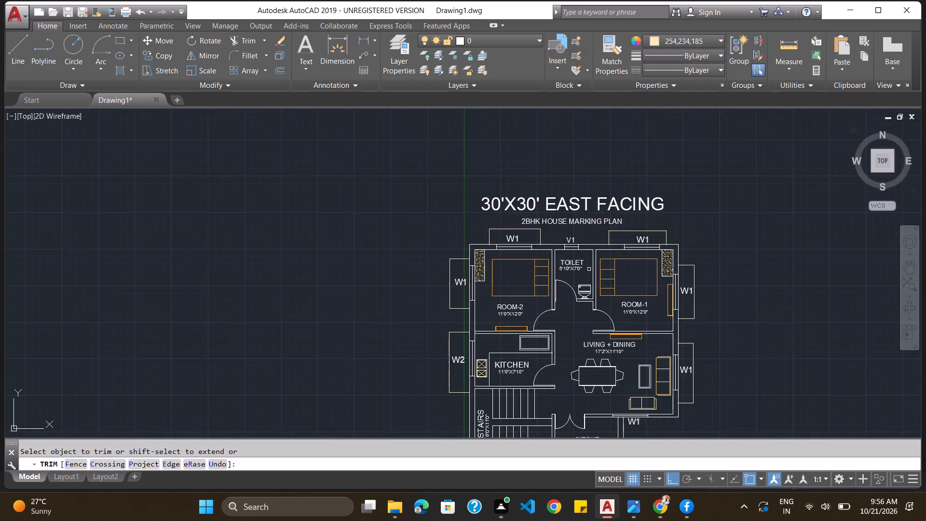
{"action": "scroll", "coordinate": [624, 257], "scroll_direction": "up", "scroll_amount": 4}
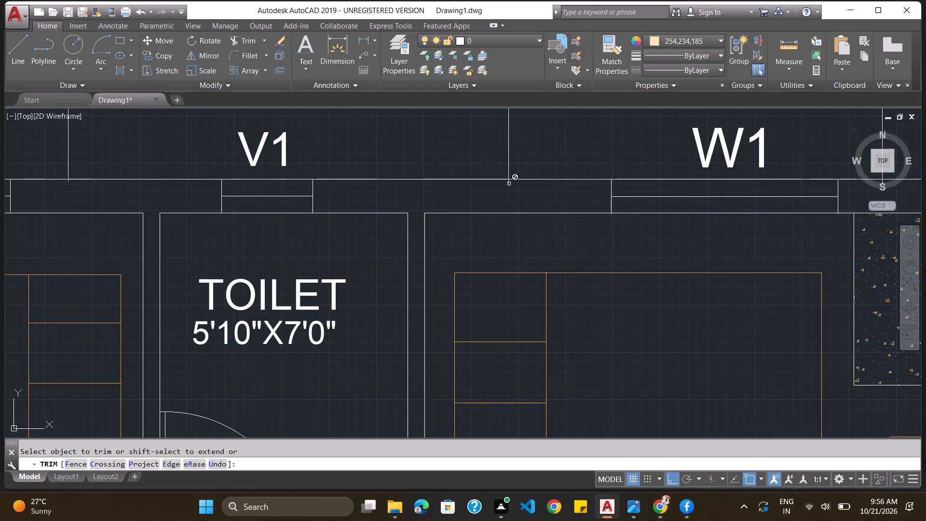
{"action": "left_click", "coordinate": [509, 183]}
{"action": "left_click", "coordinate": [508, 182]}
{"action": "scroll", "coordinate": [522, 208], "scroll_direction": "down", "scroll_amount": 4}
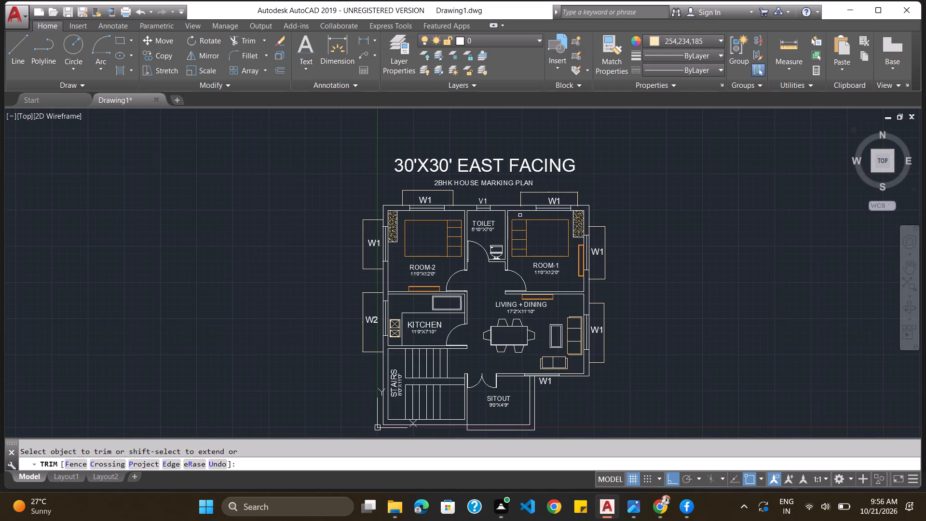
Trim the ROOM-2-side wall line where it projects past the ROOM-2 door arc.
{"action": "scroll", "coordinate": [385, 213], "scroll_direction": "up", "scroll_amount": 4}
{"action": "scroll", "coordinate": [385, 215], "scroll_direction": "down", "scroll_amount": 4}
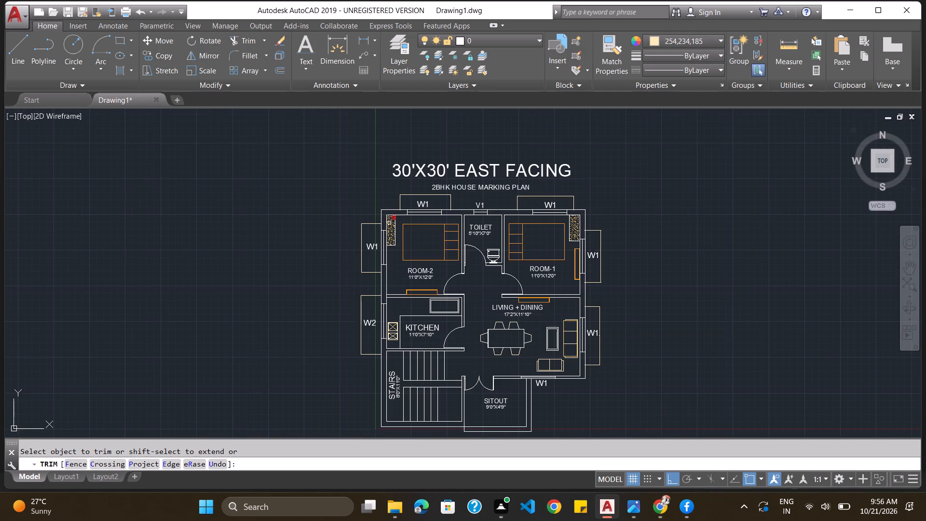
{"action": "scroll", "coordinate": [444, 367], "scroll_direction": "up", "scroll_amount": 5}
{"action": "scroll", "coordinate": [417, 242], "scroll_direction": "down", "scroll_amount": 3}
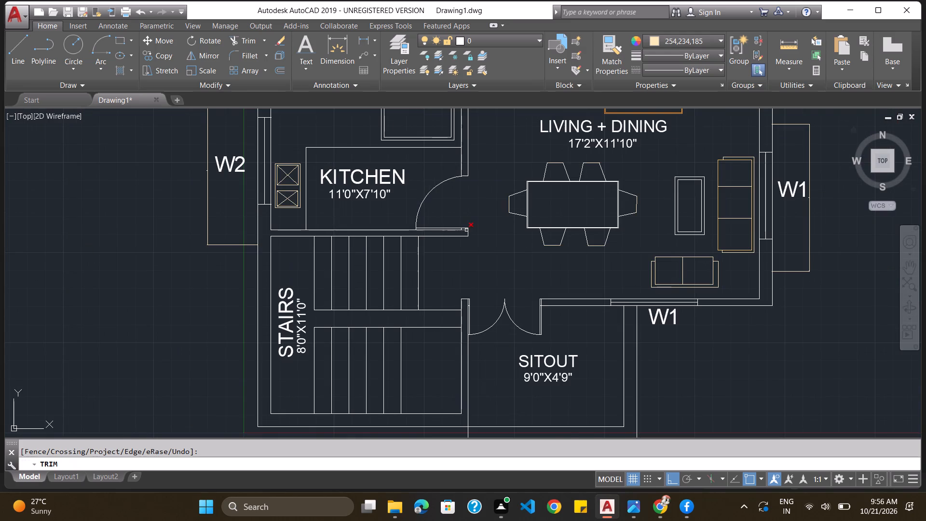
{"action": "scroll", "coordinate": [466, 230], "scroll_direction": "up", "scroll_amount": 2}
{"action": "scroll", "coordinate": [466, 231], "scroll_direction": "down", "scroll_amount": 3}
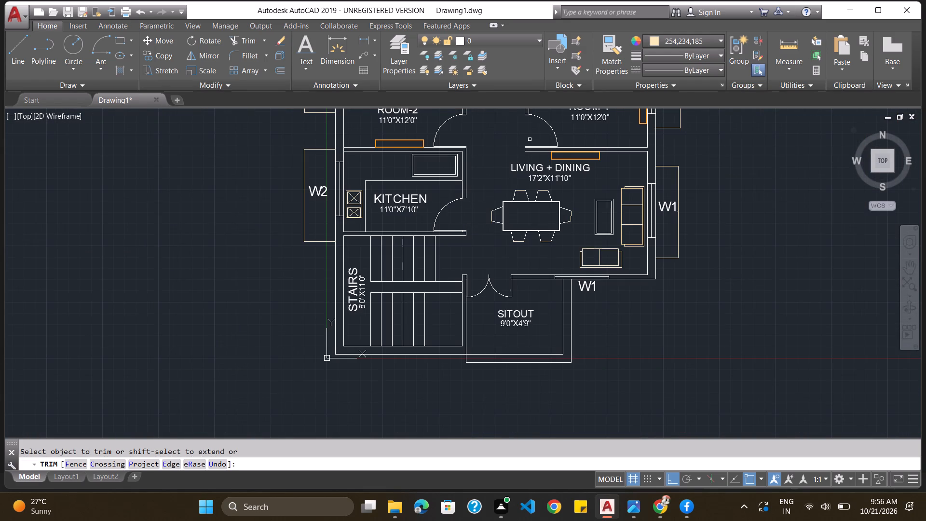
{"action": "scroll", "coordinate": [530, 141], "scroll_direction": "down", "scroll_amount": 2}
{"action": "scroll", "coordinate": [517, 119], "scroll_direction": "up", "scroll_amount": 2}
{"action": "scroll", "coordinate": [474, 163], "scroll_direction": "up", "scroll_amount": 1}
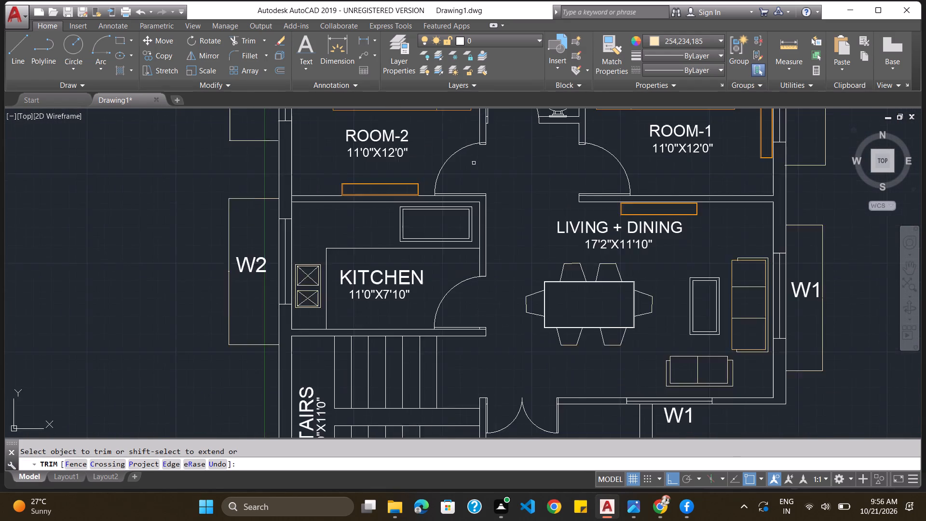
{"action": "scroll", "coordinate": [474, 163], "scroll_direction": "up", "scroll_amount": 1}
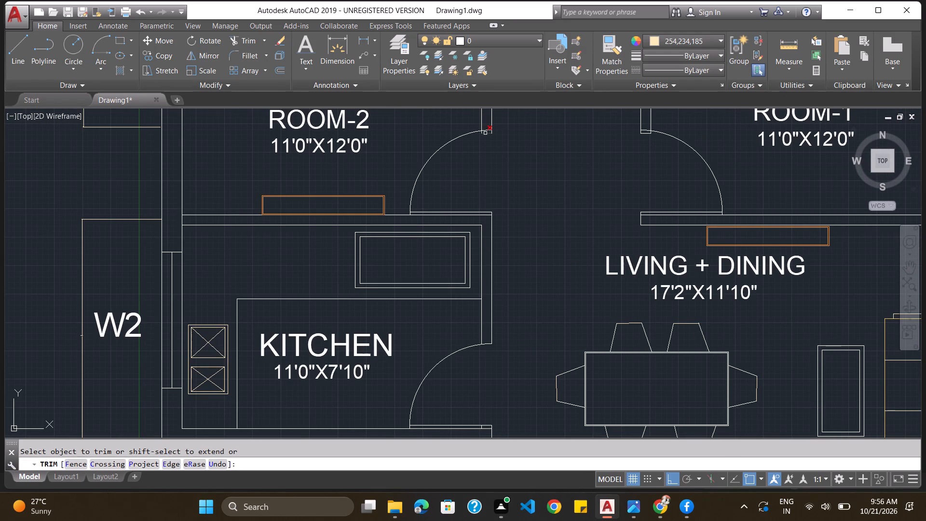
{"action": "scroll", "coordinate": [485, 133], "scroll_direction": "up", "scroll_amount": 3}
{"action": "left_click", "coordinate": [485, 136]}
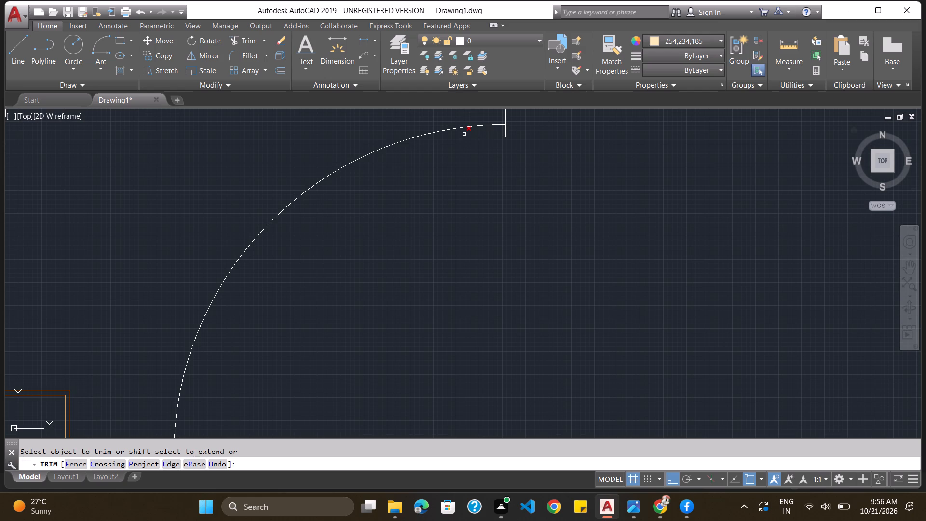
{"action": "left_click", "coordinate": [464, 134]}
{"action": "left_click", "coordinate": [505, 135]}
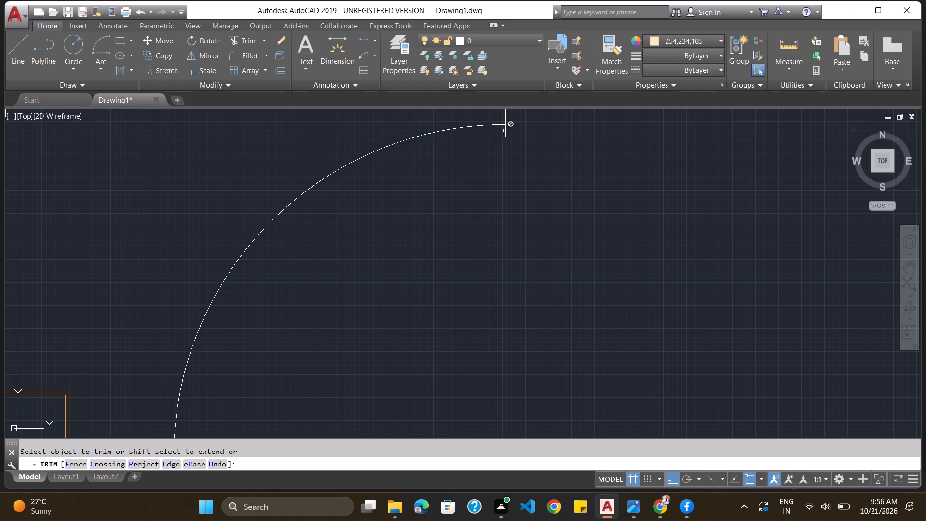
{"action": "key", "text": "Escape"}
Erase the short leftover line at the wall end beside the ROOM-2 door arc.
{"action": "left_click", "coordinate": [505, 131]}
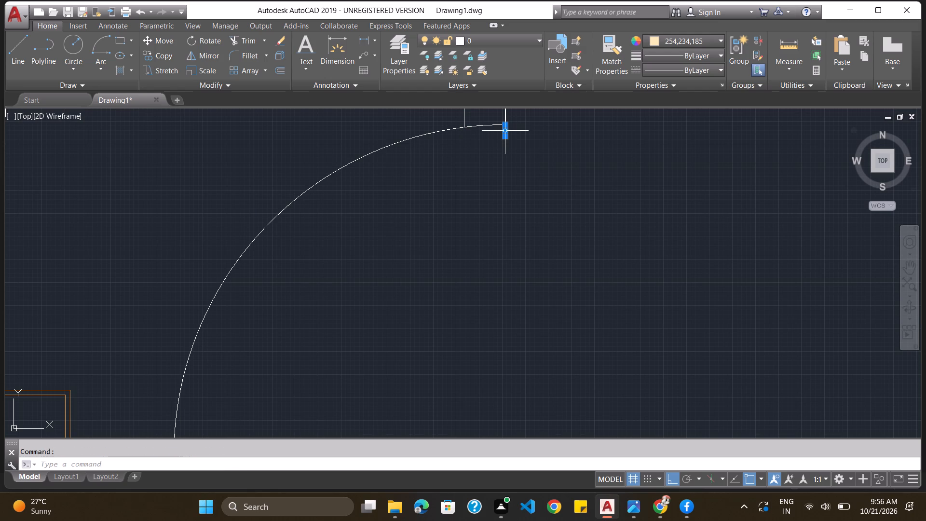
{"action": "key", "text": "Delete"}
Trim the passage-side wall line back to the ROOM-2 door arc and erase the stray piece left below it.
{"action": "type", "text": "TRIM"}
{"action": "key", "text": "Return"}
{"action": "key", "text": "Return"}
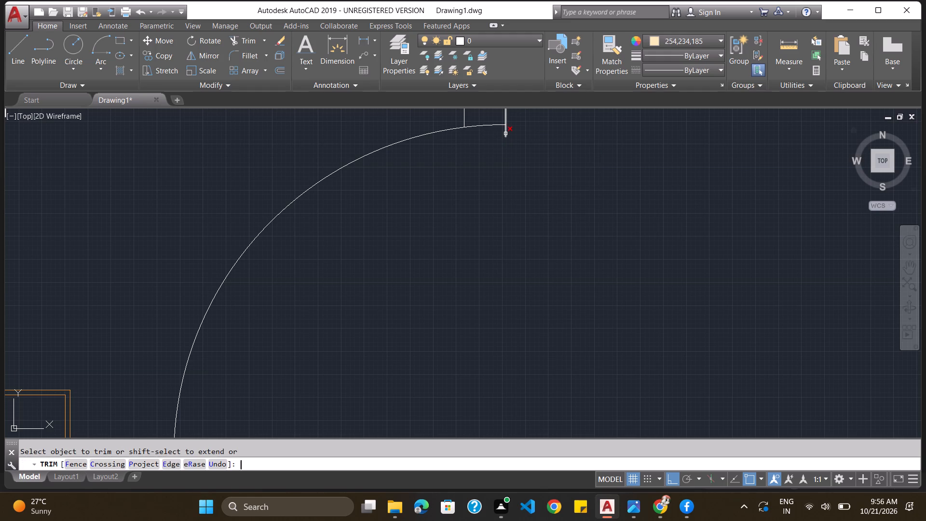
{"action": "left_click", "coordinate": [505, 134]}
{"action": "left_click", "coordinate": [505, 135]}
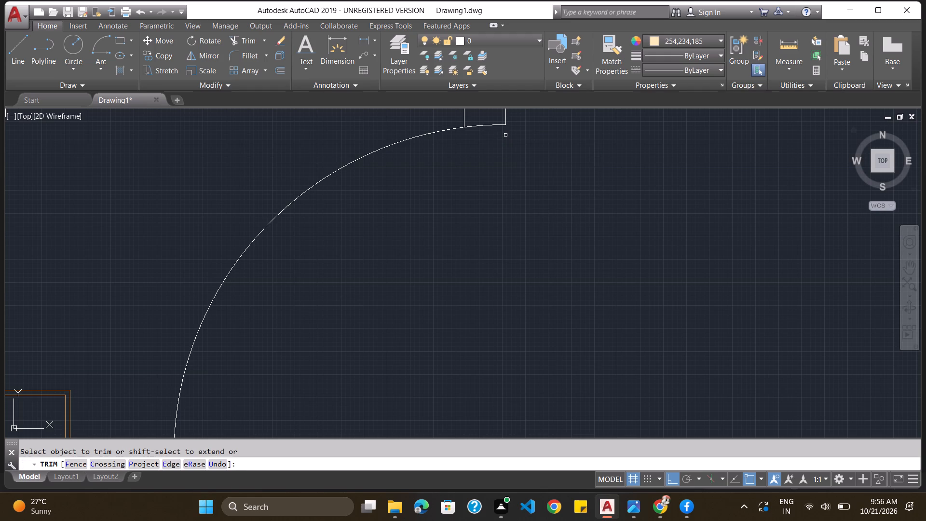
{"action": "left_click", "coordinate": [505, 135]}
{"action": "key", "text": "Escape"}
{"action": "left_click", "coordinate": [504, 138]}
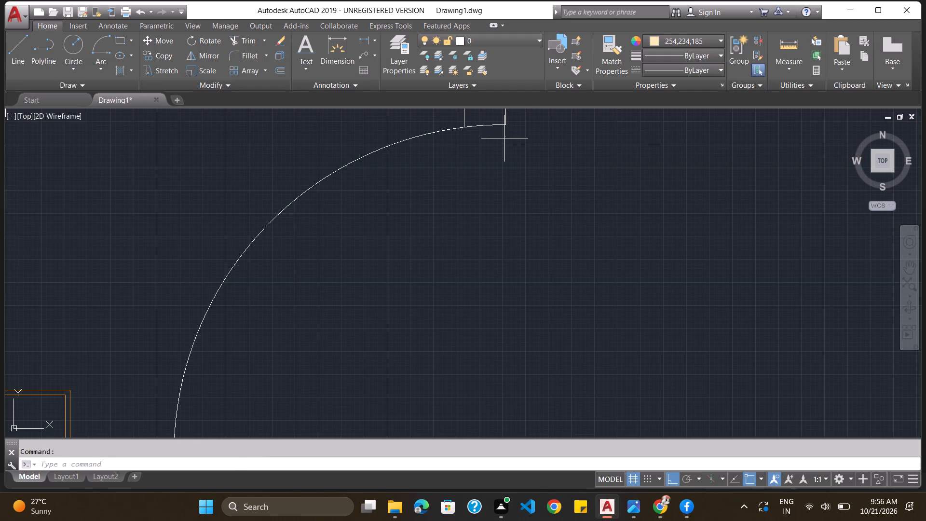
{"action": "left_click", "coordinate": [504, 136]}
{"action": "left_click", "coordinate": [504, 136]}
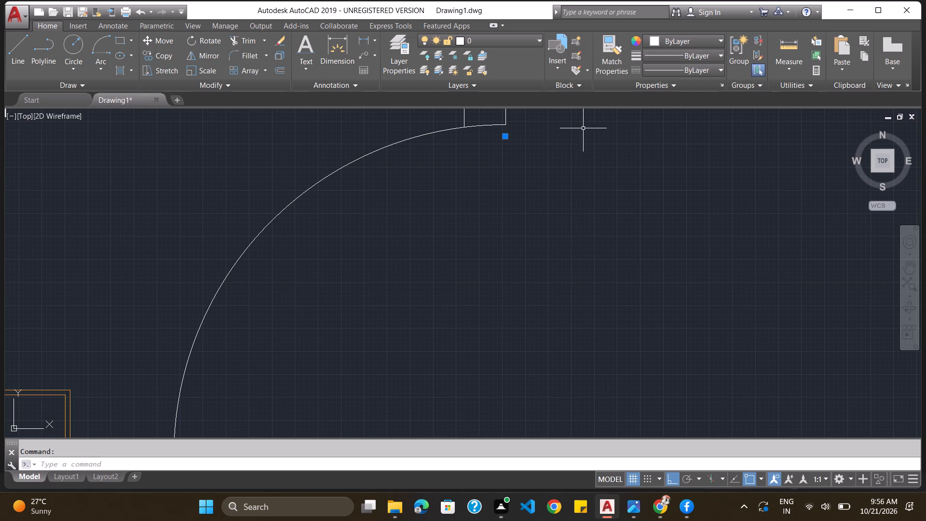
{"action": "key", "text": "Delete"}
Erase the short horizontal line closing the wall end at the ROOM-1 door, just below the arc's start.
{"action": "scroll", "coordinate": [567, 206], "scroll_direction": "down", "scroll_amount": 5}
{"action": "scroll", "coordinate": [629, 185], "scroll_direction": "up", "scroll_amount": 1}
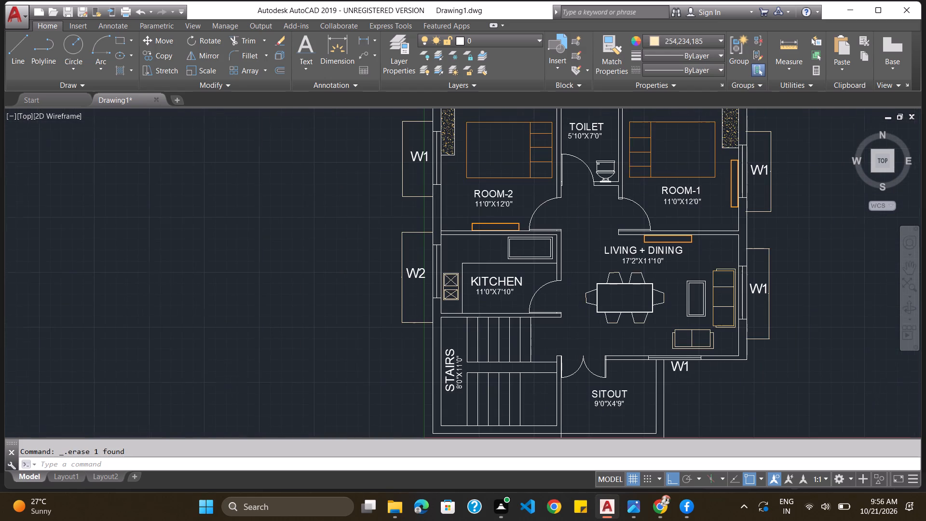
{"action": "scroll", "coordinate": [629, 185], "scroll_direction": "up", "scroll_amount": 2}
{"action": "scroll", "coordinate": [614, 235], "scroll_direction": "up", "scroll_amount": 1}
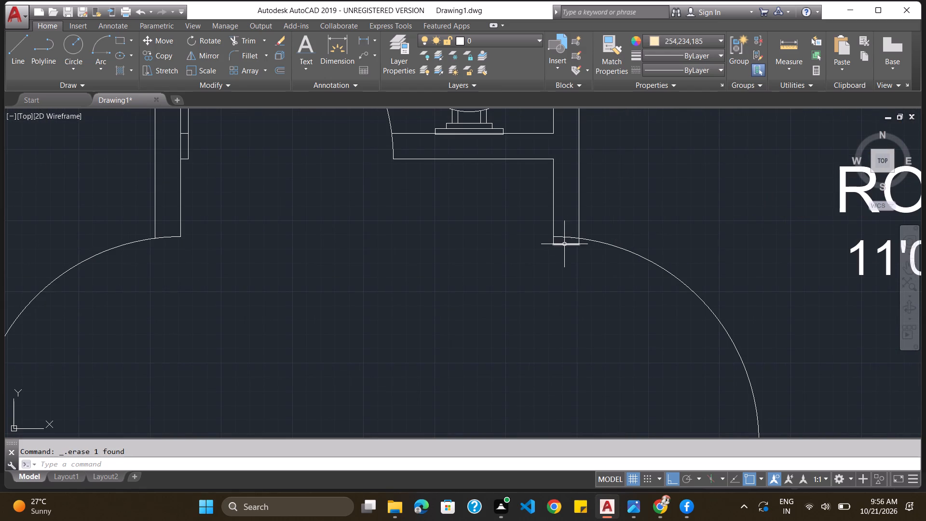
{"action": "left_click", "coordinate": [564, 245]}
{"action": "key", "text": "Delete"}
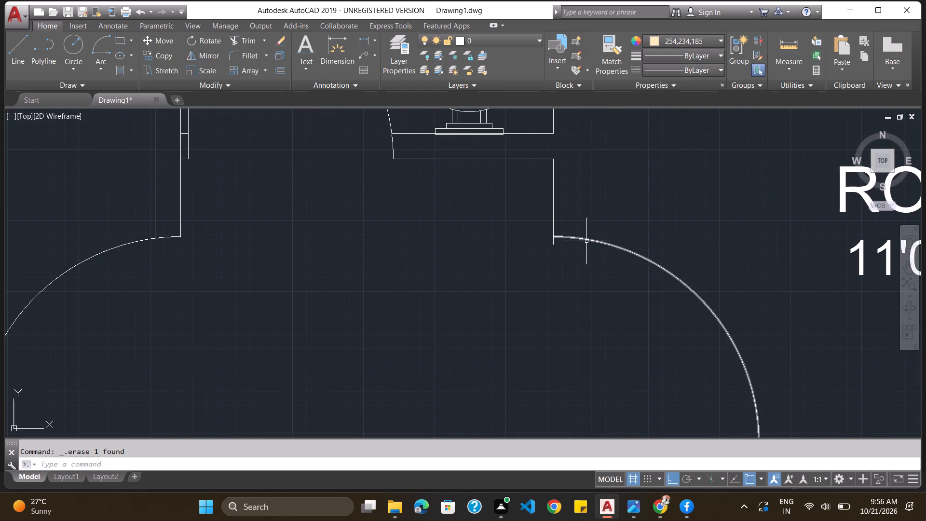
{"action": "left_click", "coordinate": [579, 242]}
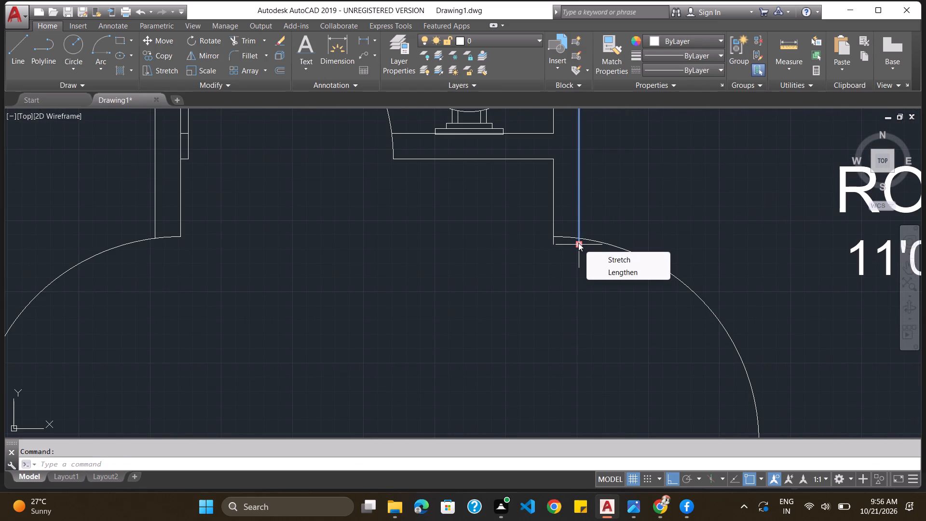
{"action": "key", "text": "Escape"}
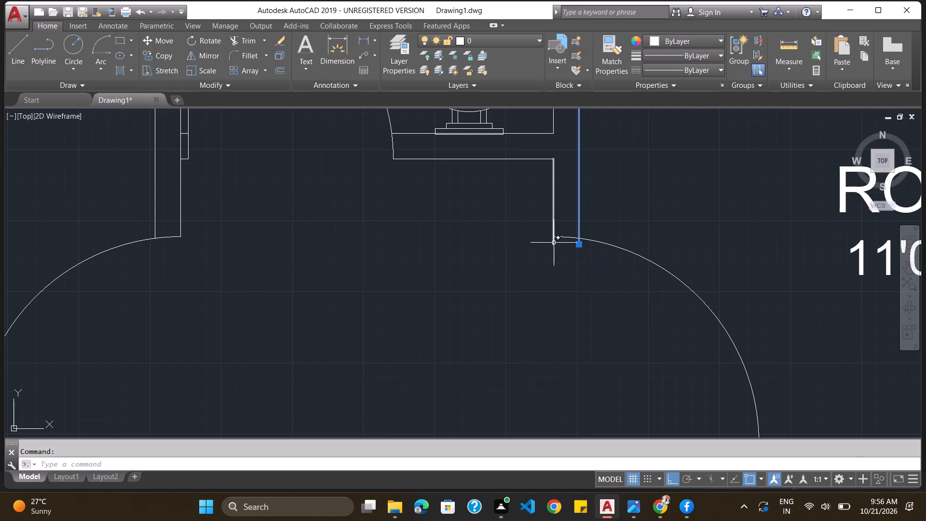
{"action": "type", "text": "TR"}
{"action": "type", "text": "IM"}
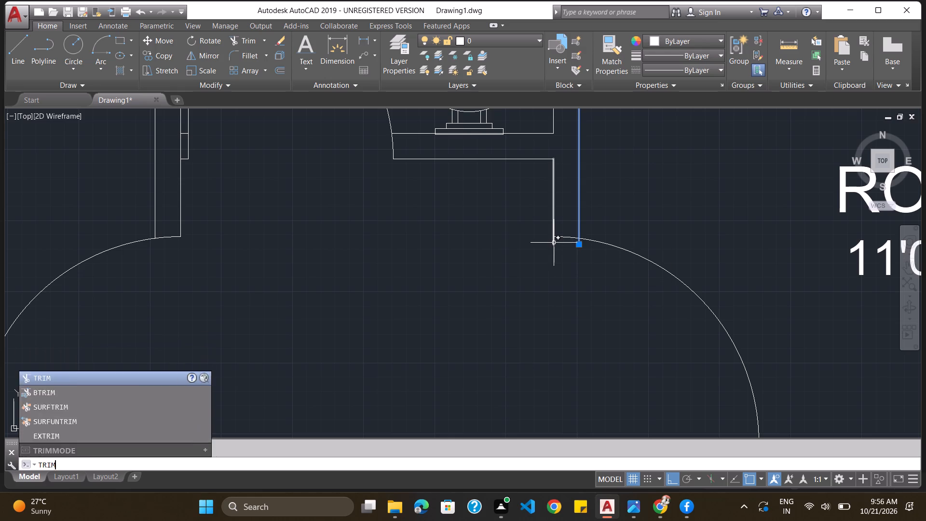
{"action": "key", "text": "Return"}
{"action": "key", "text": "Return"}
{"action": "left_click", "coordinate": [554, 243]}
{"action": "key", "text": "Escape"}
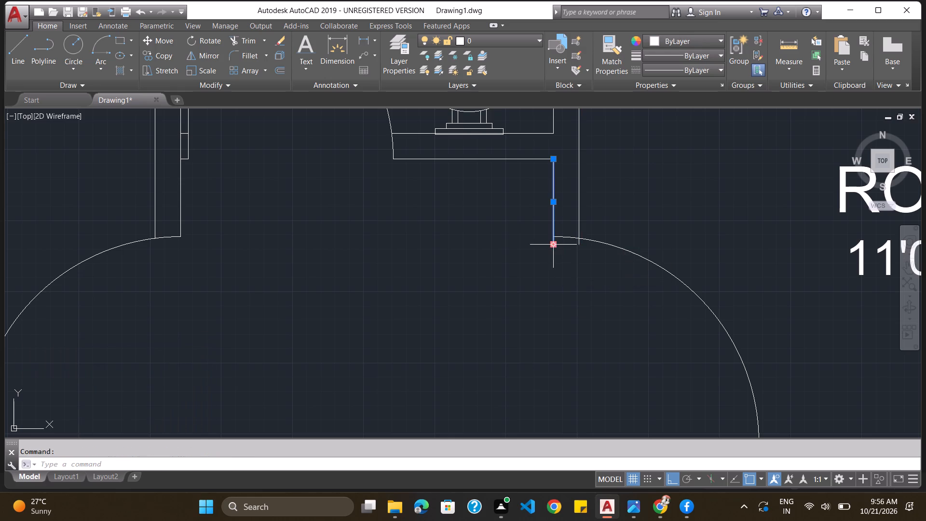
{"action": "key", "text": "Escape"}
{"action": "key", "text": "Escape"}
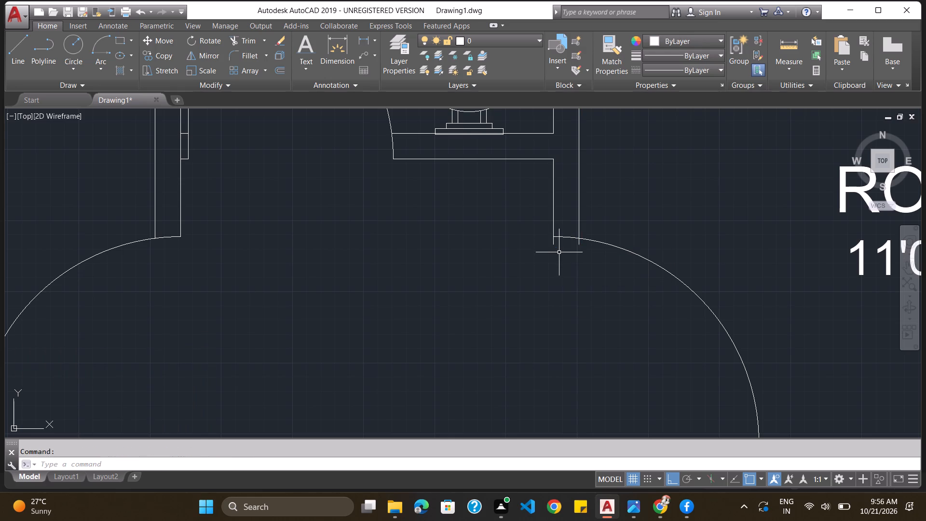
Trim both wall lines that project past the start of the ROOM-1 door arc.
{"action": "type", "text": "TRIM"}
{"action": "key", "text": "Return"}
{"action": "key", "text": "Return"}
{"action": "left_click", "coordinate": [553, 244]}
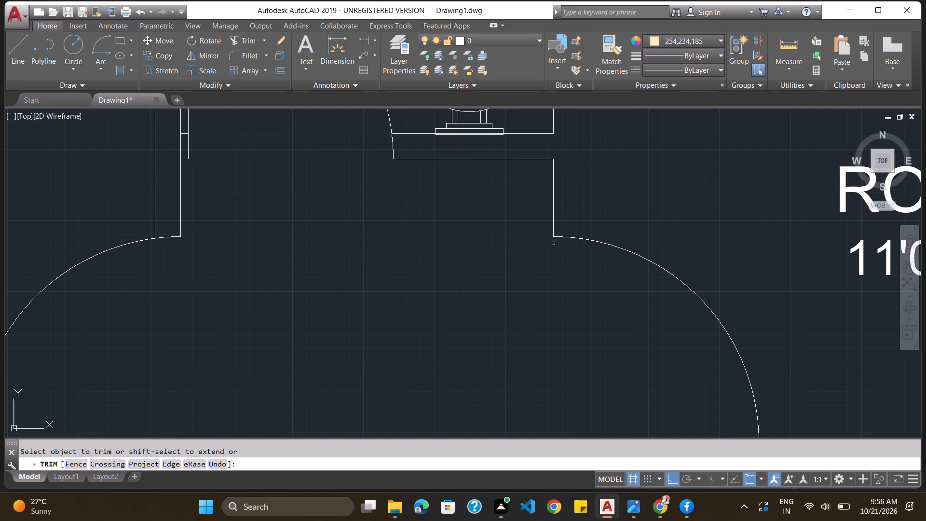
{"action": "left_click", "coordinate": [579, 244]}
Examine the walls and door openings from the bedrooms down to the SITOUT and STAIRS for stray line ends.
{"action": "scroll", "coordinate": [607, 295], "scroll_direction": "down", "scroll_amount": 4}
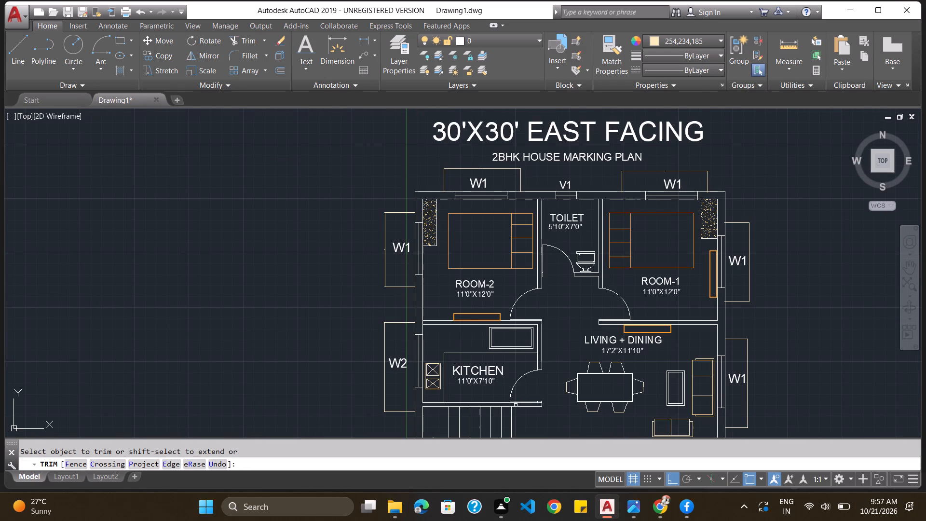
{"action": "scroll", "coordinate": [550, 419], "scroll_direction": "up", "scroll_amount": 5}
{"action": "scroll", "coordinate": [535, 397], "scroll_direction": "down", "scroll_amount": 3}
{"action": "scroll", "coordinate": [751, 241], "scroll_direction": "down", "scroll_amount": 2}
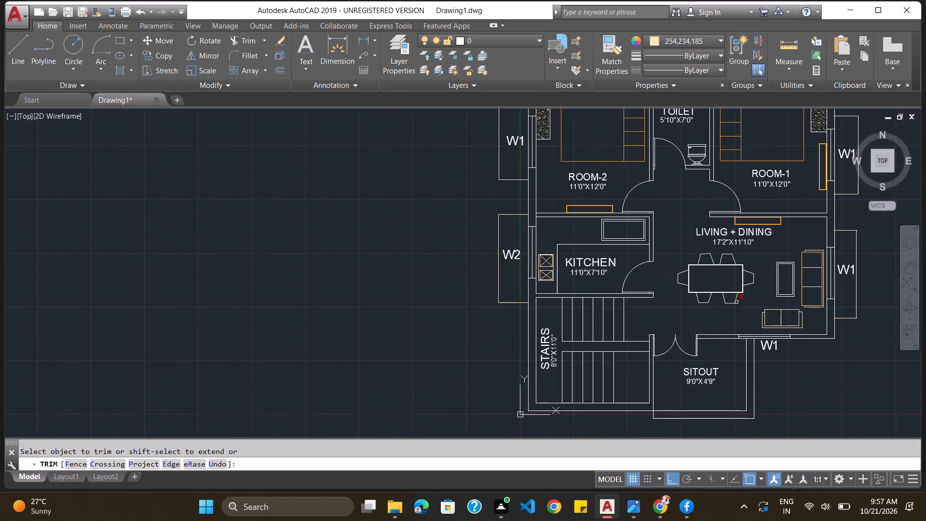
{"action": "scroll", "coordinate": [736, 303], "scroll_direction": "down", "scroll_amount": 1}
{"action": "scroll", "coordinate": [735, 378], "scroll_direction": "up", "scroll_amount": 3}
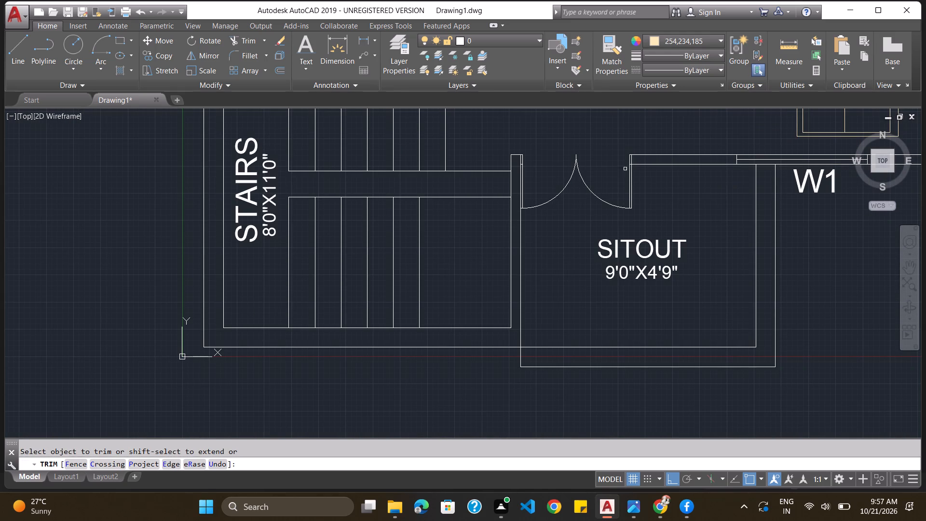
{"action": "scroll", "coordinate": [566, 174], "scroll_direction": "down", "scroll_amount": 2}
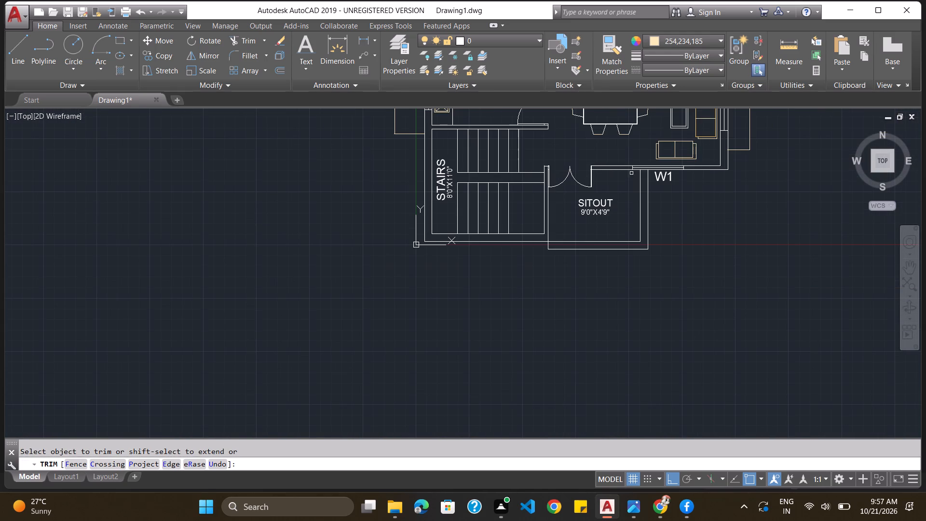
{"action": "scroll", "coordinate": [510, 252], "scroll_direction": "up", "scroll_amount": 3}
{"action": "scroll", "coordinate": [510, 252], "scroll_direction": "down", "scroll_amount": 4}
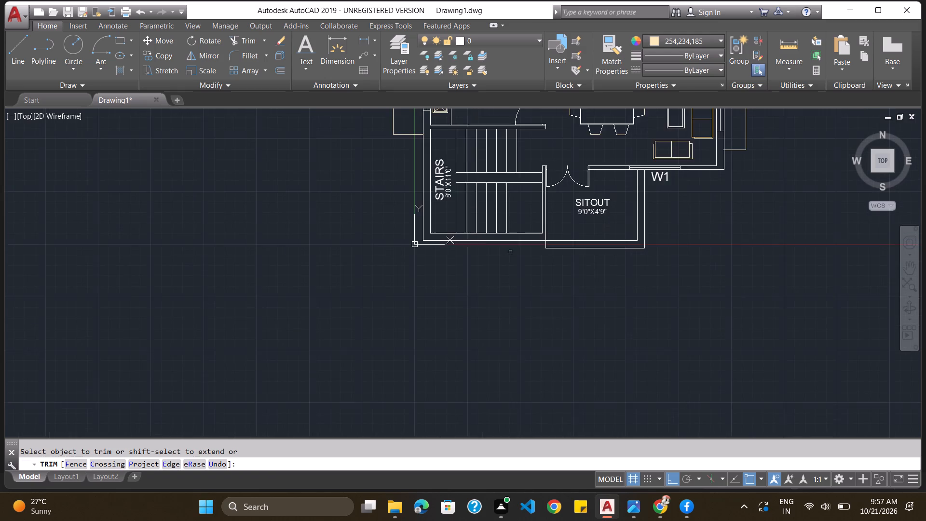
{"action": "scroll", "coordinate": [494, 140], "scroll_direction": "up", "scroll_amount": 3}
{"action": "scroll", "coordinate": [519, 313], "scroll_direction": "down", "scroll_amount": 2}
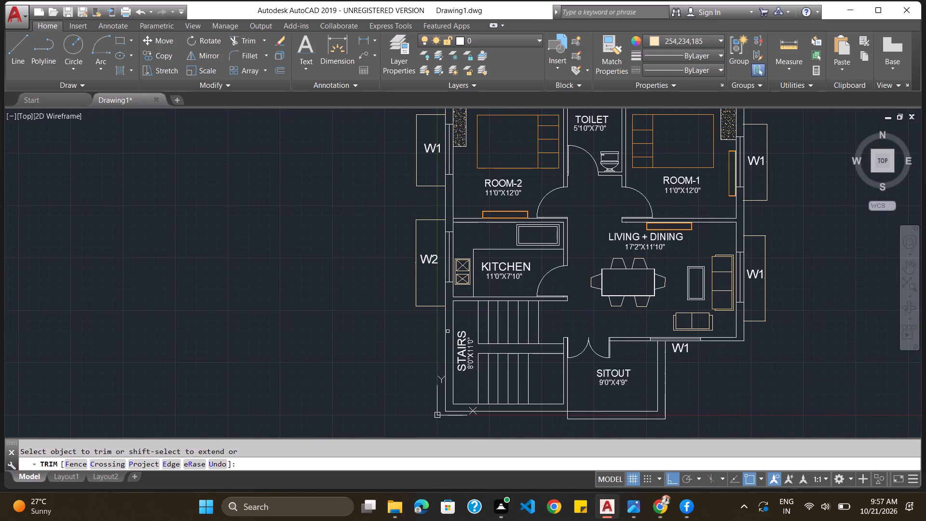
Trim the inner face of the outer wall where it crosses the partition between ROOM-2 and KITCHEN.
{"action": "scroll", "coordinate": [447, 323], "scroll_direction": "up", "scroll_amount": 1}
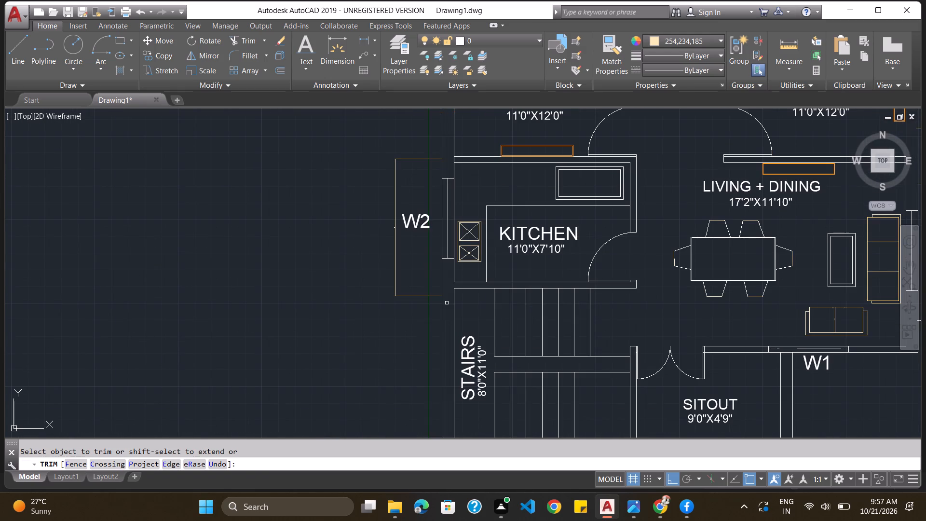
{"action": "scroll", "coordinate": [447, 305], "scroll_direction": "down", "scroll_amount": 2}
{"action": "scroll", "coordinate": [438, 272], "scroll_direction": "up", "scroll_amount": 2}
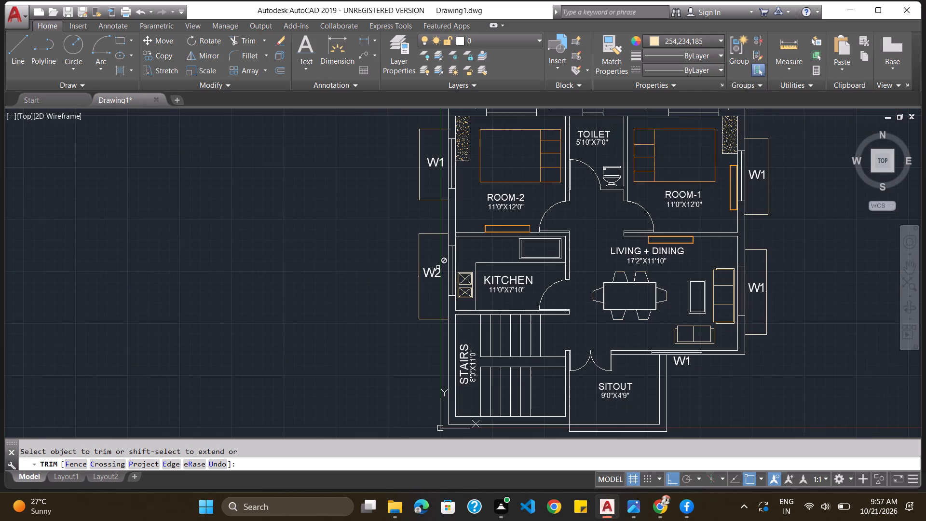
{"action": "scroll", "coordinate": [438, 267], "scroll_direction": "up", "scroll_amount": 2}
{"action": "left_click", "coordinate": [500, 134]}
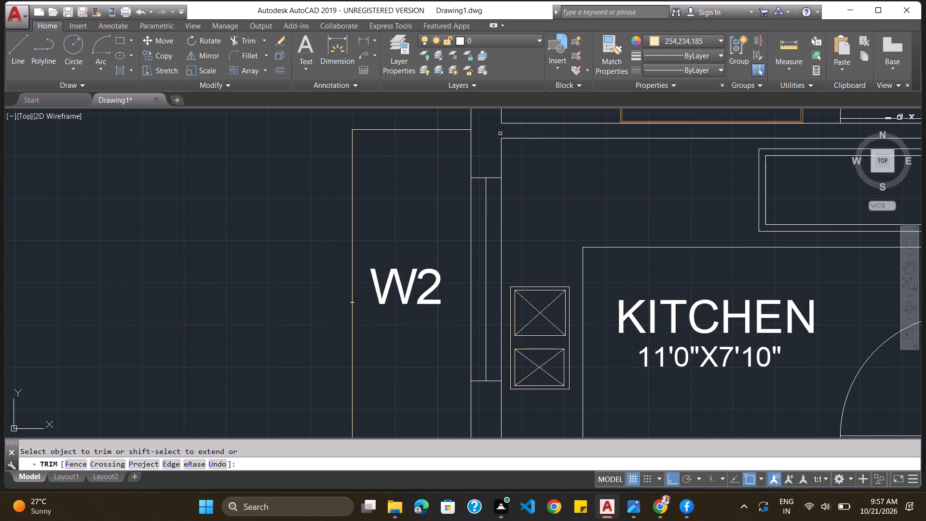
Examine the bedroom walls, window outlines and hatched corner units for remaining stray line ends.
{"action": "scroll", "coordinate": [501, 142], "scroll_direction": "down", "scroll_amount": 7}
{"action": "scroll", "coordinate": [501, 133], "scroll_direction": "up", "scroll_amount": 2}
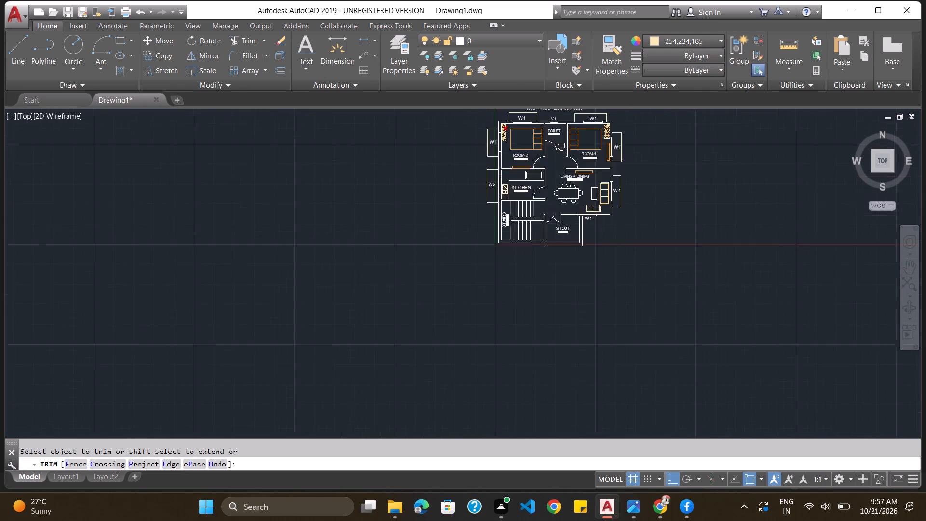
{"action": "scroll", "coordinate": [501, 133], "scroll_direction": "up", "scroll_amount": 3}
{"action": "scroll", "coordinate": [500, 140], "scroll_direction": "down", "scroll_amount": 2}
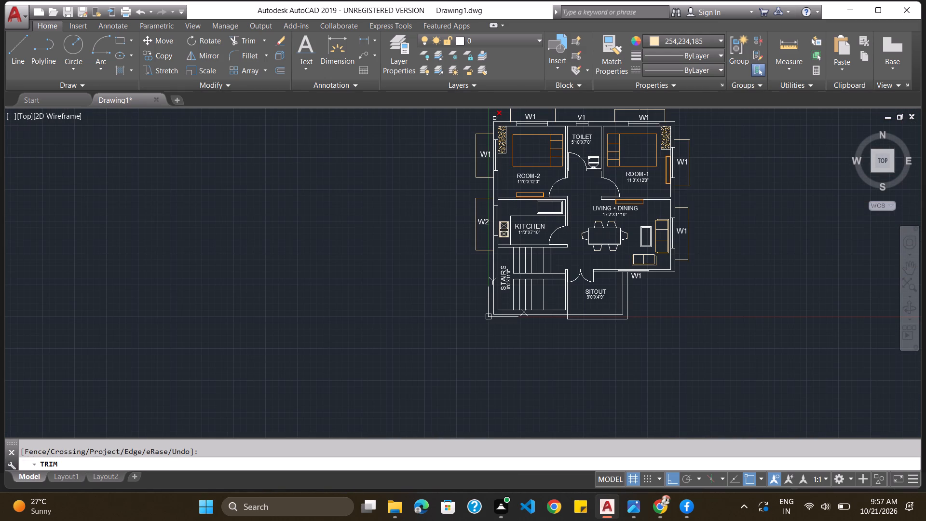
{"action": "scroll", "coordinate": [511, 114], "scroll_direction": "down", "scroll_amount": 1}
{"action": "scroll", "coordinate": [567, 137], "scroll_direction": "down", "scroll_amount": 2}
{"action": "scroll", "coordinate": [568, 127], "scroll_direction": "up", "scroll_amount": 6}
{"action": "scroll", "coordinate": [568, 128], "scroll_direction": "down", "scroll_amount": 1}
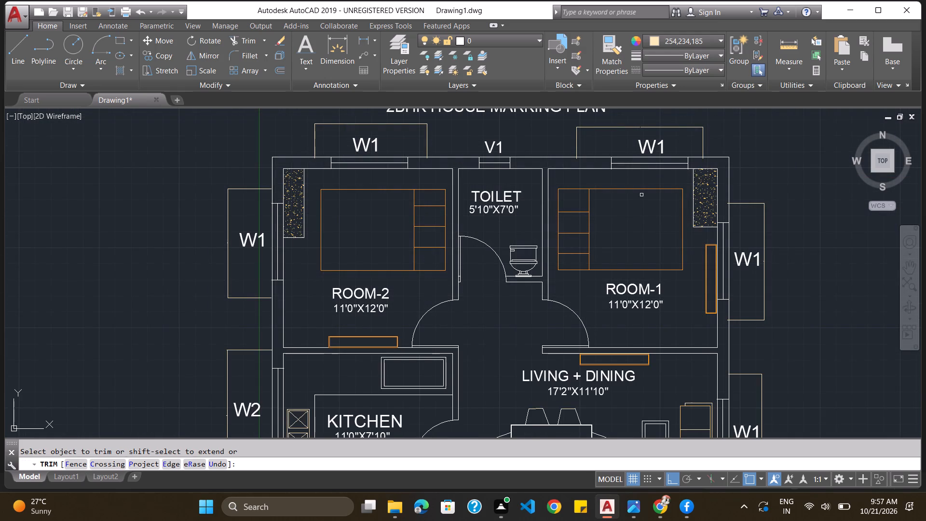
{"action": "scroll", "coordinate": [741, 206], "scroll_direction": "up", "scroll_amount": 4}
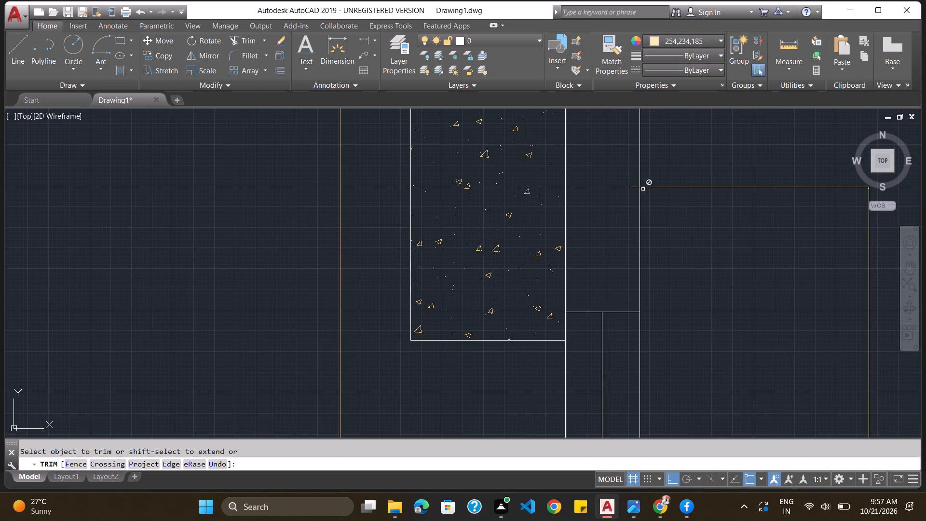
{"action": "scroll", "coordinate": [454, 212], "scroll_direction": "down", "scroll_amount": 2}
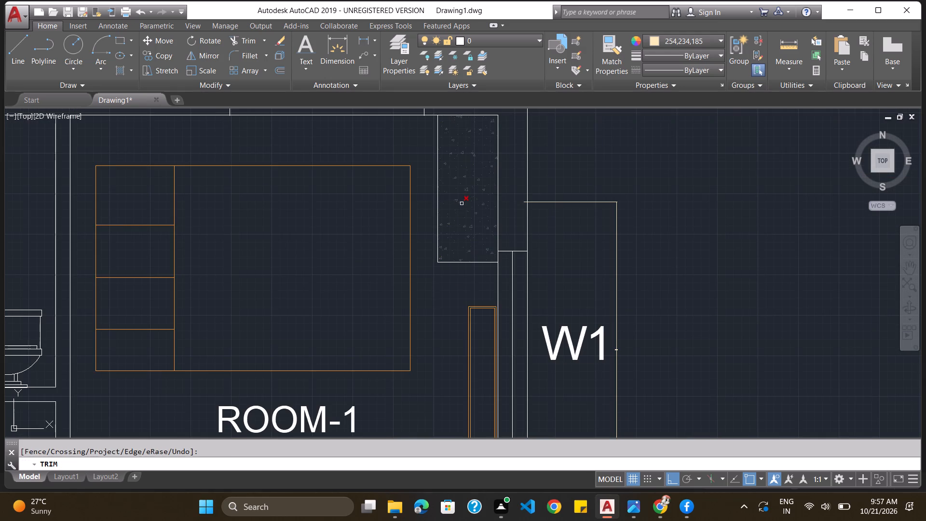
{"action": "scroll", "coordinate": [466, 225], "scroll_direction": "down", "scroll_amount": 2}
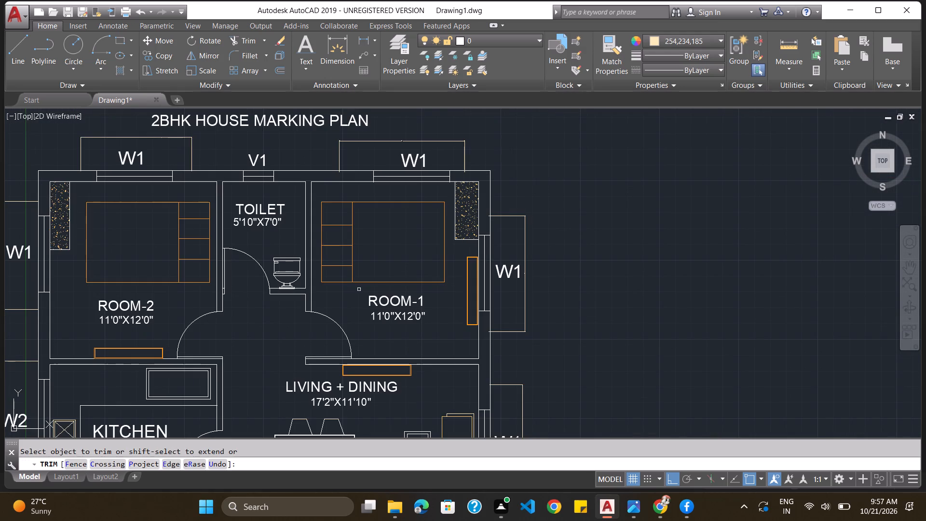
{"action": "scroll", "coordinate": [354, 269], "scroll_direction": "down", "scroll_amount": 2}
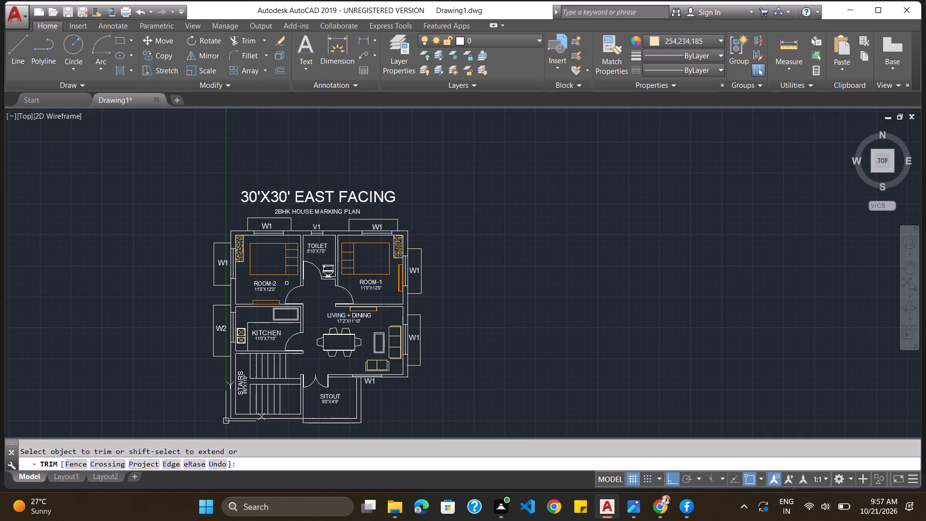
Remove the hatch in ROOM-2's upper-left corner unit and erase its rectangular outline.
{"action": "left_click", "coordinate": [241, 256]}
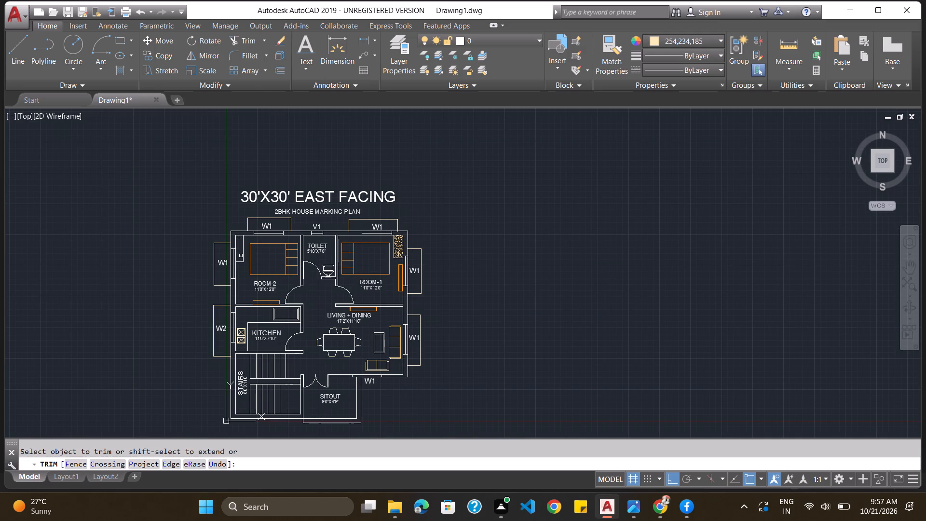
{"action": "left_click", "coordinate": [242, 254]}
{"action": "key", "text": "Escape"}
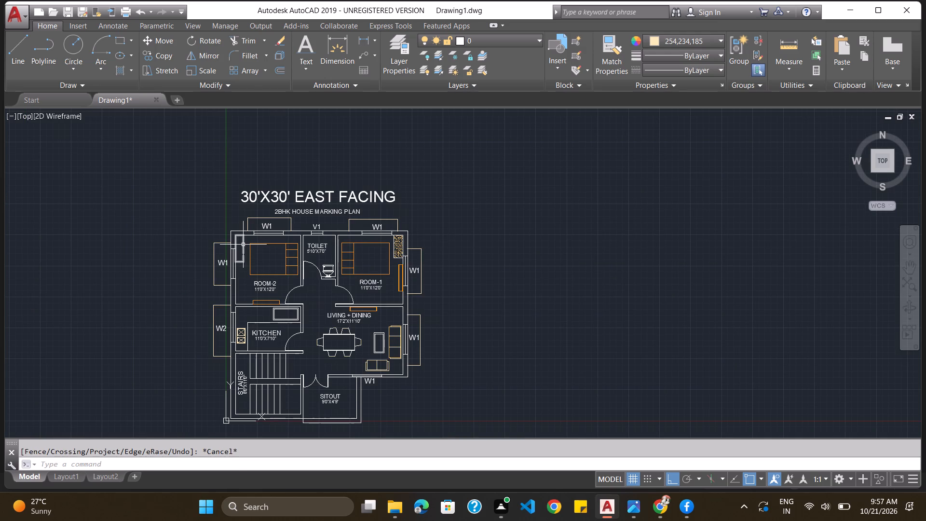
{"action": "left_click", "coordinate": [243, 245]}
{"action": "key", "text": "Delete"}
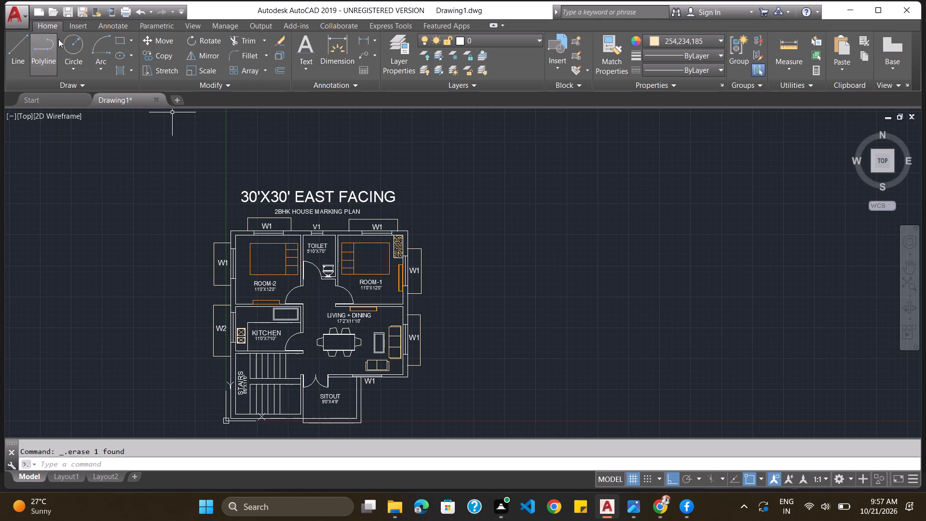
Draw a narrow upright rectangle from ROOM-2's upper-left inner wall corner, ending short of the bed.
{"action": "left_click", "coordinate": [115, 45]}
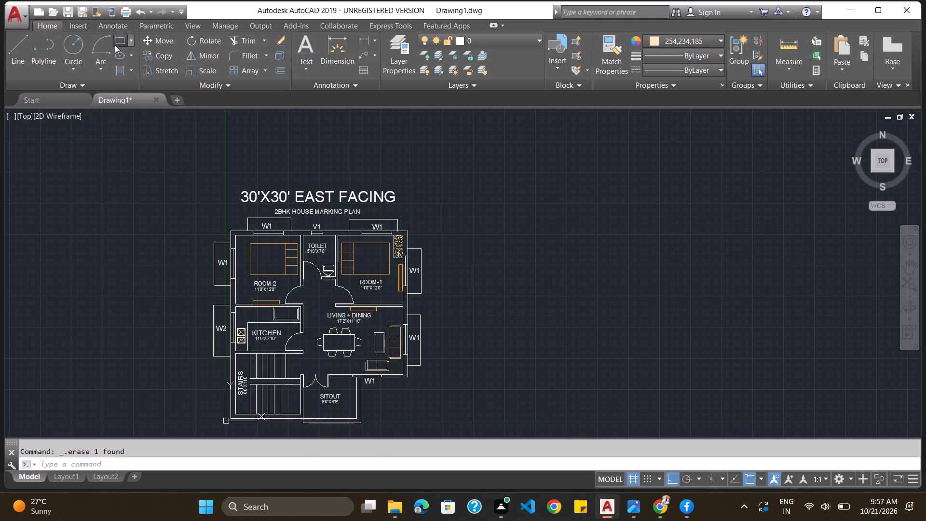
{"action": "scroll", "coordinate": [250, 228], "scroll_direction": "up", "scroll_amount": 3}
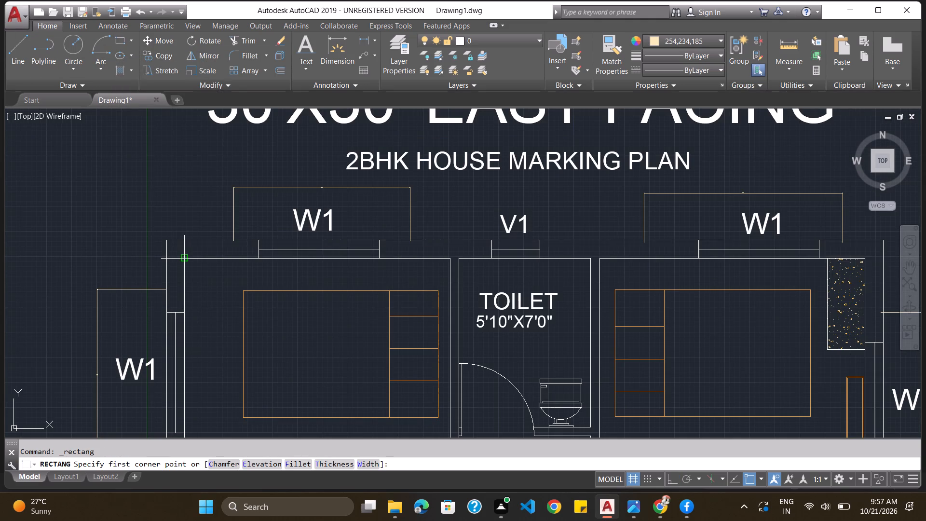
{"action": "left_click", "coordinate": [185, 260]}
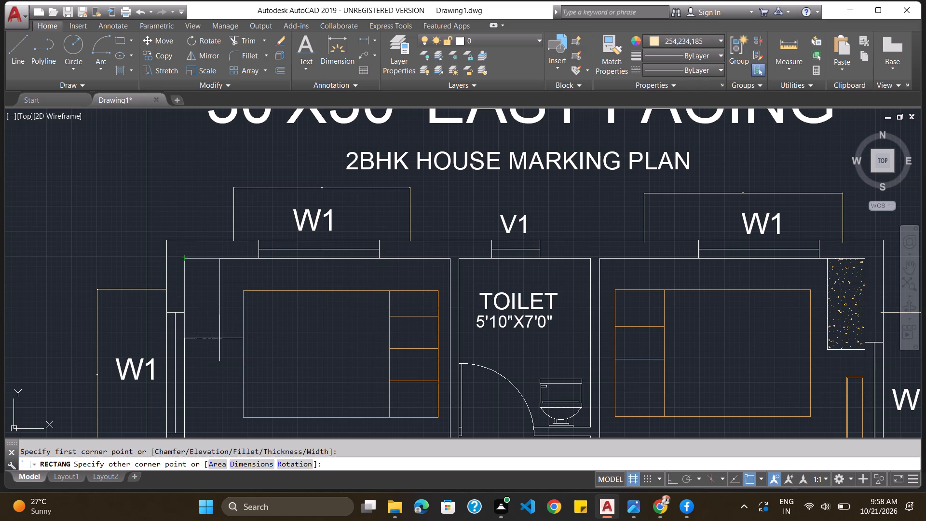
{"action": "left_click", "coordinate": [219, 338]}
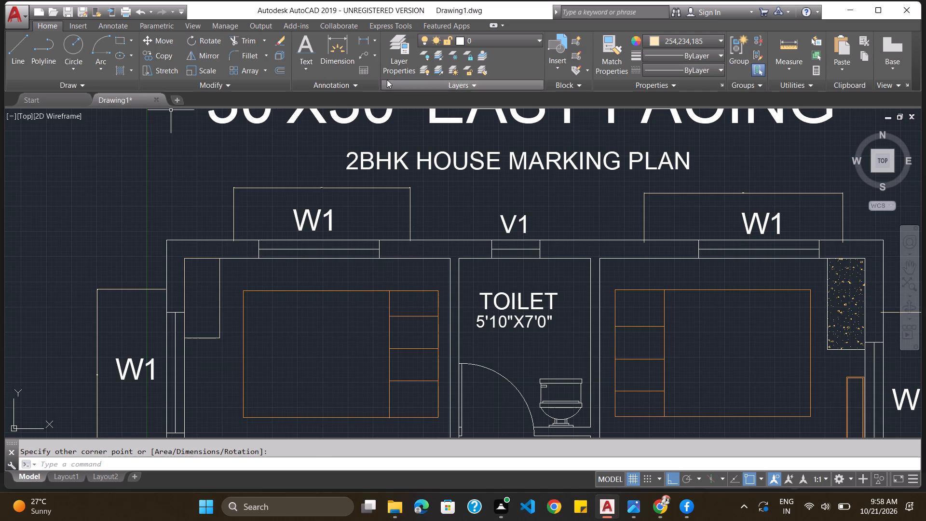
Hatch the rectangle in ROOM-2's upper-left corner with the AR-CONC pattern in colour 254,204,102 at scale 1.0.
{"action": "left_click", "coordinate": [124, 73]}
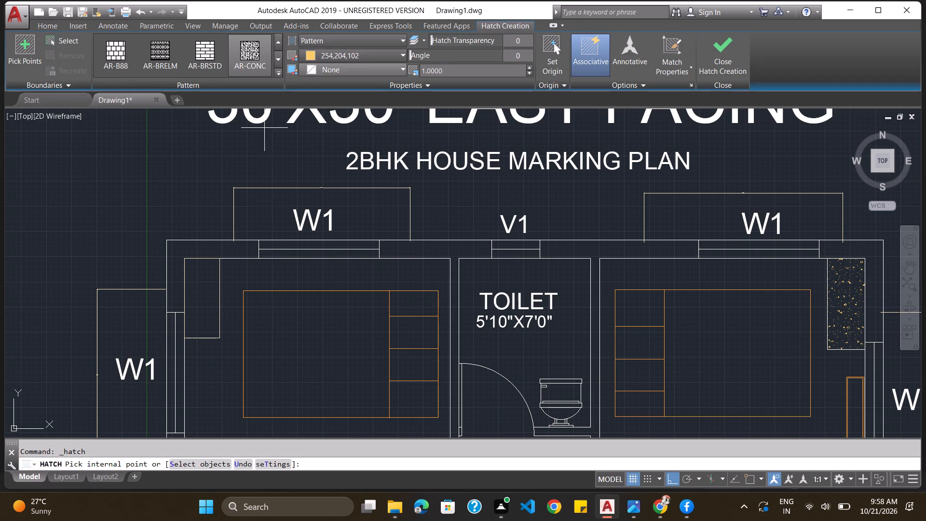
{"action": "left_click", "coordinate": [198, 309]}
{"action": "scroll", "coordinate": [271, 293], "scroll_direction": "down", "scroll_amount": 3}
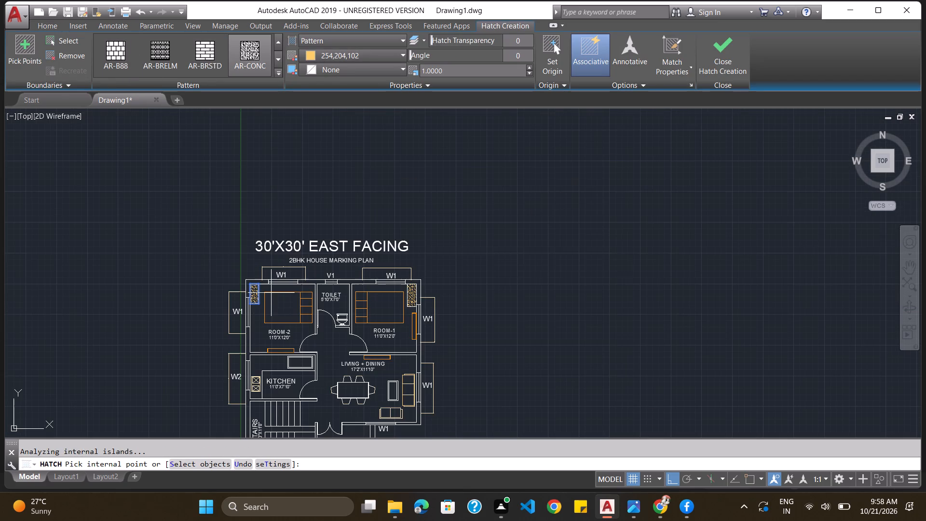
{"action": "scroll", "coordinate": [357, 341], "scroll_direction": "down", "scroll_amount": 1}
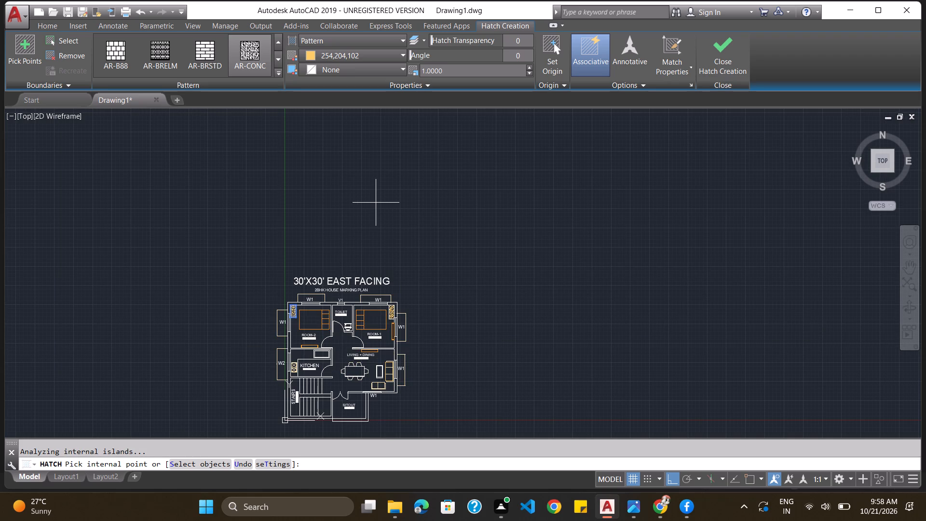
{"action": "key", "text": "Escape"}
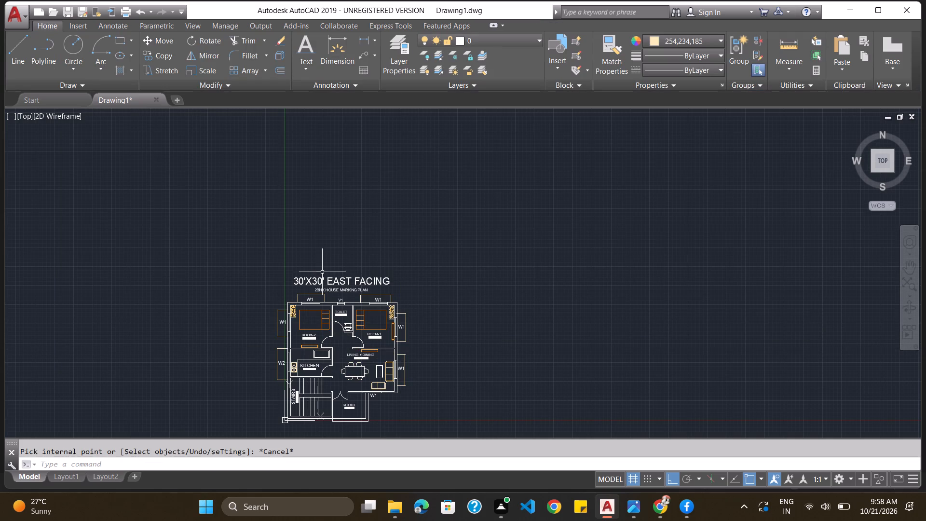
Review the whole house plan, from the title and bedrooms down to the SITOUT.
{"action": "scroll", "coordinate": [322, 272], "scroll_direction": "down", "scroll_amount": 2}
{"action": "scroll", "coordinate": [327, 396], "scroll_direction": "up", "scroll_amount": 2}
{"action": "scroll", "coordinate": [318, 285], "scroll_direction": "down", "scroll_amount": 2}
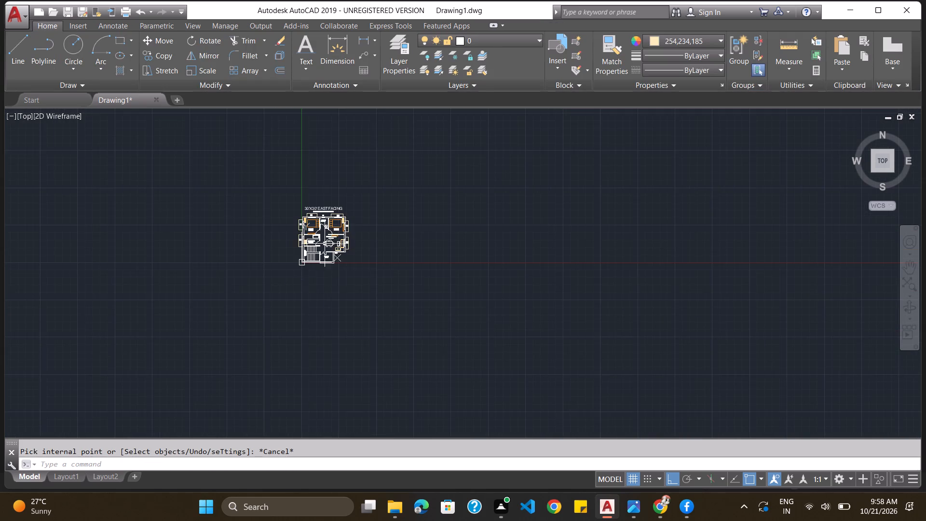
{"action": "scroll", "coordinate": [325, 244], "scroll_direction": "up", "scroll_amount": 3}
{"action": "scroll", "coordinate": [299, 178], "scroll_direction": "down", "scroll_amount": 1}
{"action": "scroll", "coordinate": [298, 132], "scroll_direction": "up", "scroll_amount": 1}
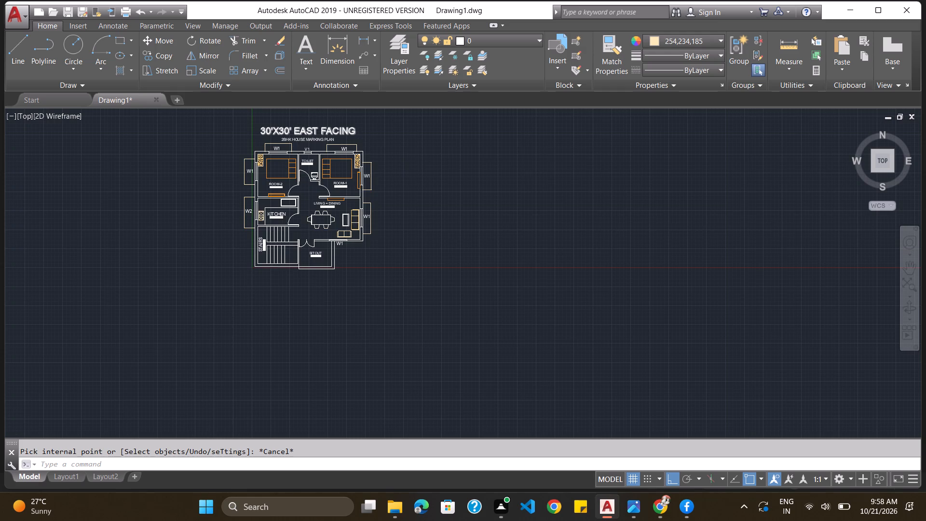
{"action": "scroll", "coordinate": [298, 132], "scroll_direction": "up", "scroll_amount": 1}
{"action": "scroll", "coordinate": [298, 132], "scroll_direction": "down", "scroll_amount": 1}
{"action": "scroll", "coordinate": [283, 109], "scroll_direction": "up", "scroll_amount": 1}
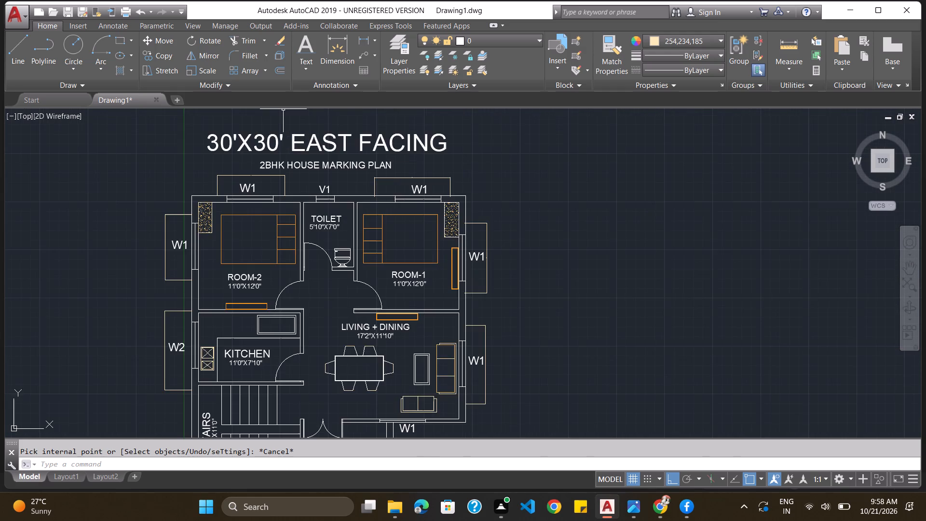
{"action": "scroll", "coordinate": [283, 110], "scroll_direction": "down", "scroll_amount": 1}
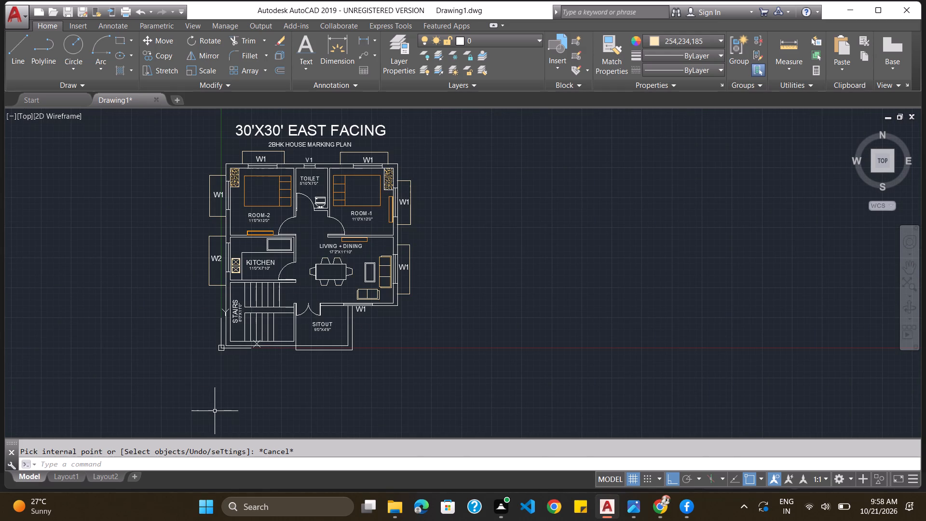
Start saving the drawing and look through the Desktop's nani and new folders for a save location.
{"action": "key", "text": "ctrl+s"}
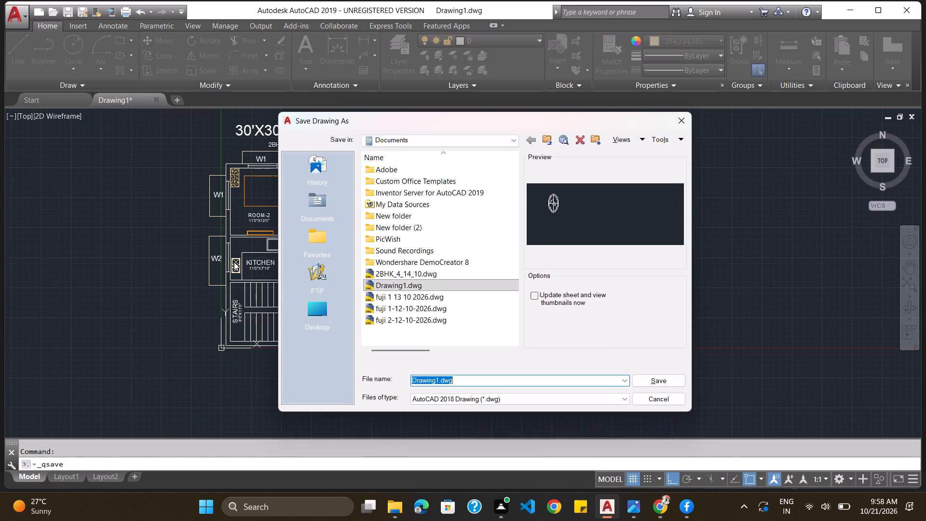
{"action": "left_click", "coordinate": [315, 309]}
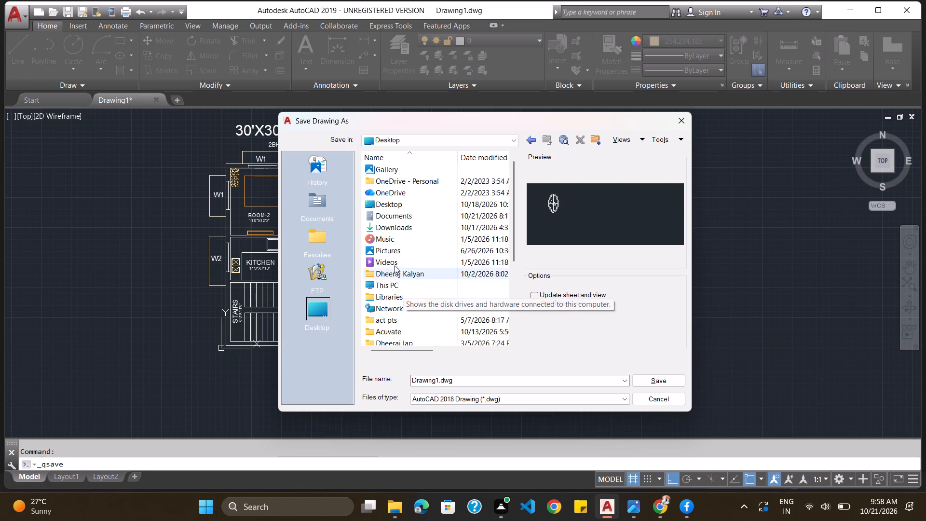
{"action": "scroll", "coordinate": [394, 272], "scroll_direction": "down", "scroll_amount": 2}
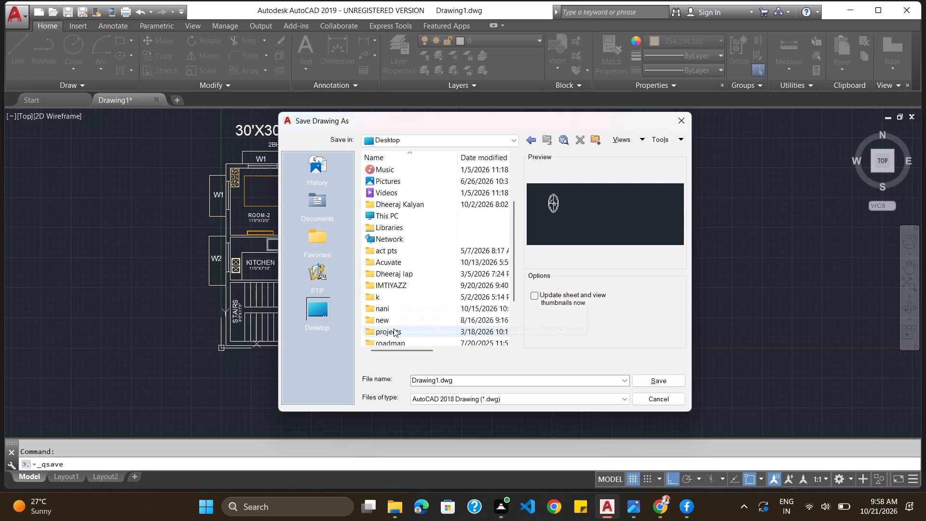
{"action": "left_click", "coordinate": [392, 309]}
{"action": "double_click", "coordinate": [394, 306]}
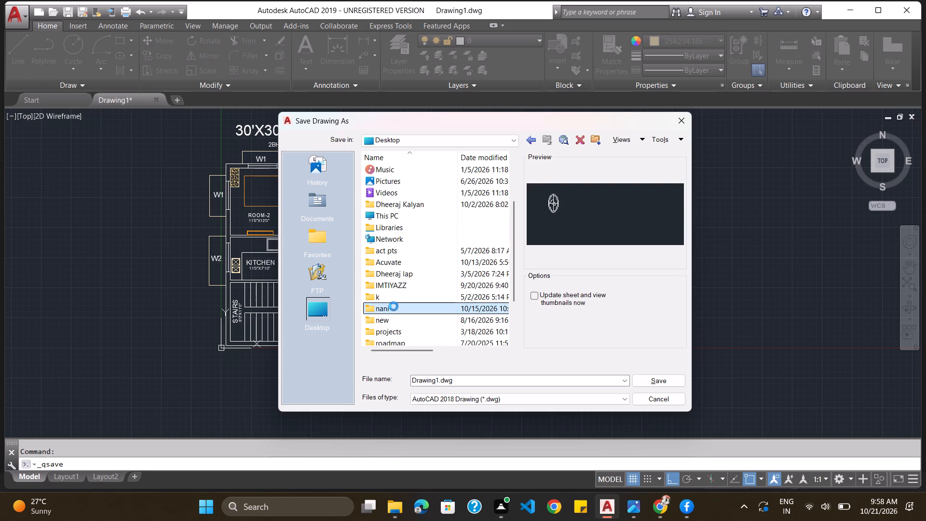
{"action": "left_click", "coordinate": [308, 236]}
{"action": "left_click", "coordinate": [319, 220]}
{"action": "left_click", "coordinate": [318, 165]}
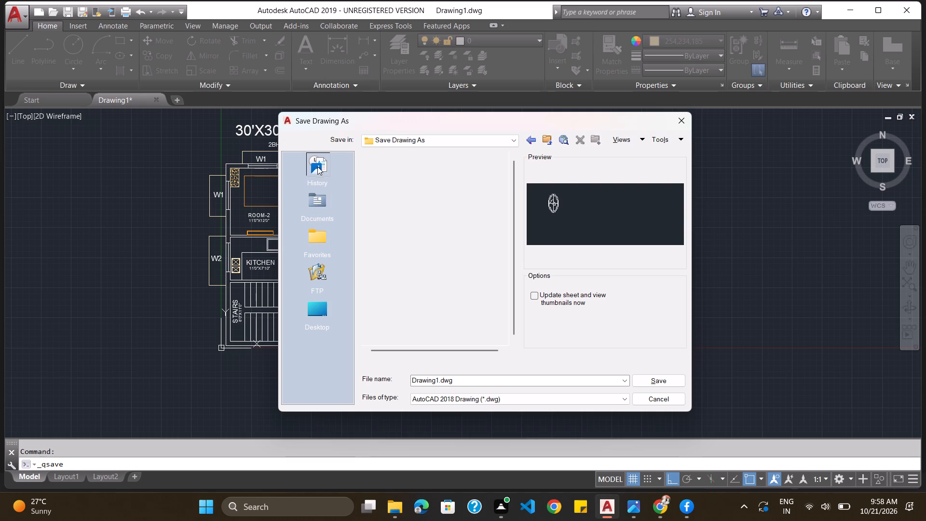
{"action": "left_click", "coordinate": [313, 314]}
{"action": "scroll", "coordinate": [383, 295], "scroll_direction": "down", "scroll_amount": 2}
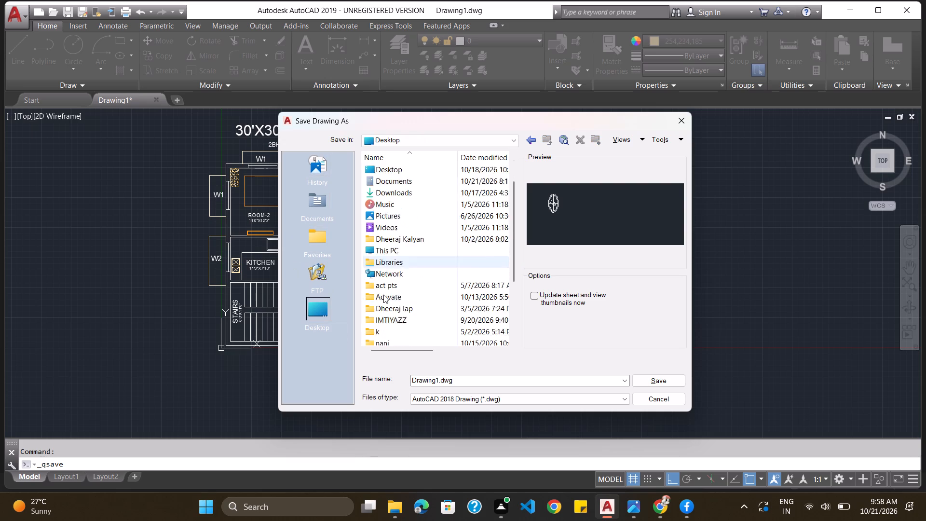
{"action": "scroll", "coordinate": [383, 295], "scroll_direction": "down", "scroll_amount": 5}
{"action": "double_click", "coordinate": [387, 259]}
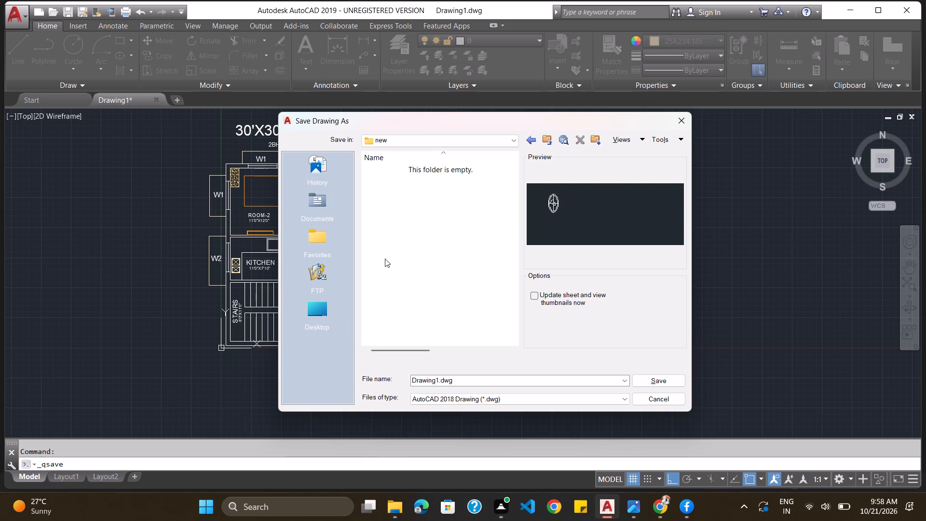
{"action": "key", "text": "BackSpace"}
{"action": "scroll", "coordinate": [392, 192], "scroll_direction": "up", "scroll_amount": 2}
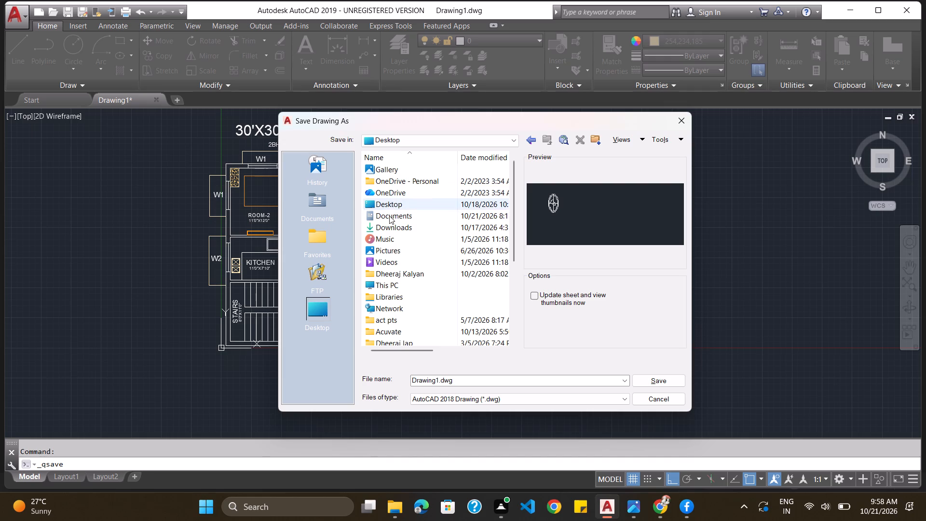
Set the drawing's save location to the INTERN folder inside nani on New Volume (D:).
{"action": "left_click", "coordinate": [394, 143]}
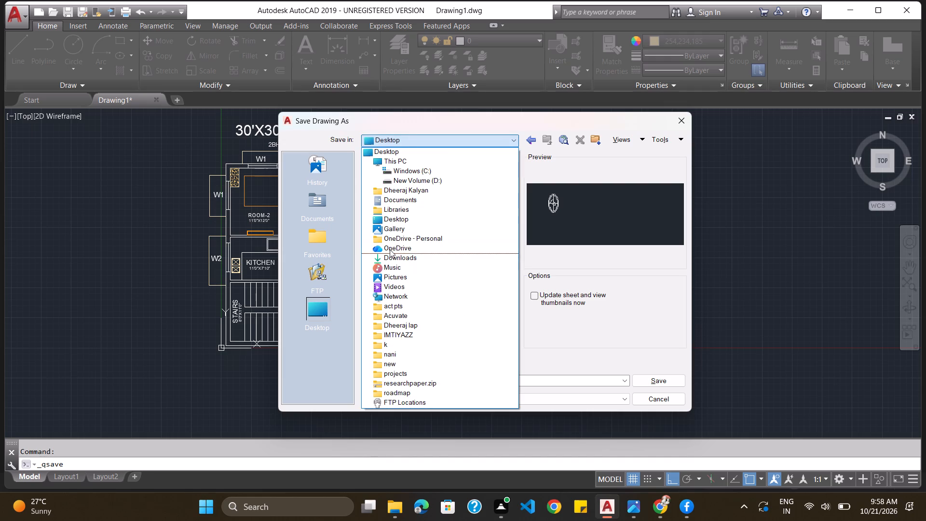
{"action": "double_click", "coordinate": [402, 178]}
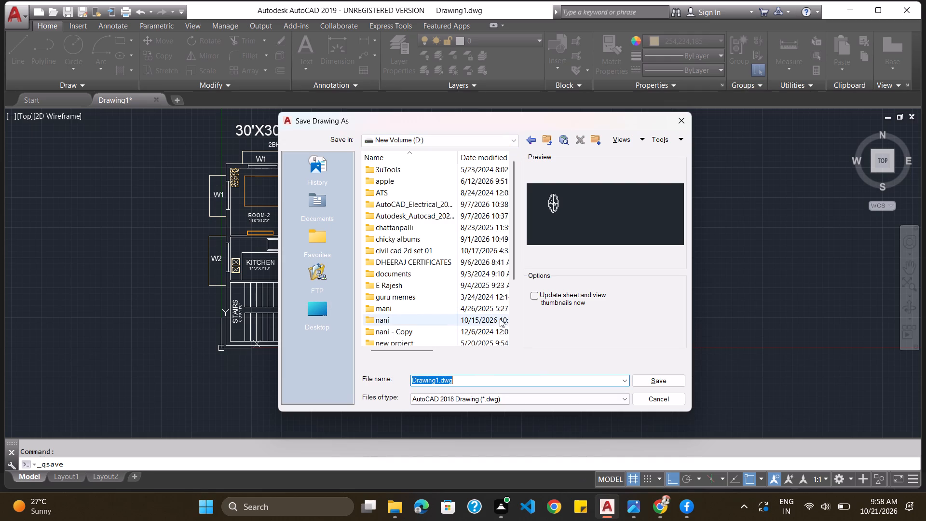
{"action": "double_click", "coordinate": [400, 324]}
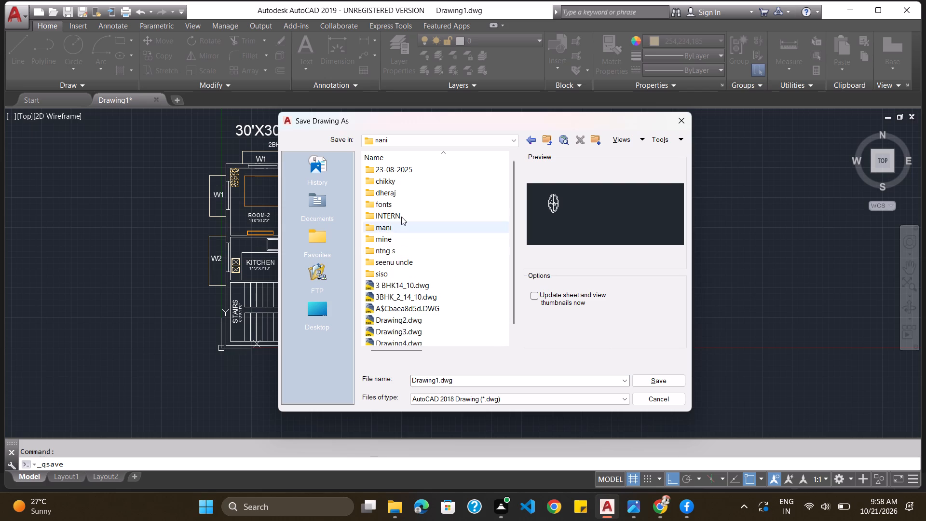
{"action": "double_click", "coordinate": [401, 217]}
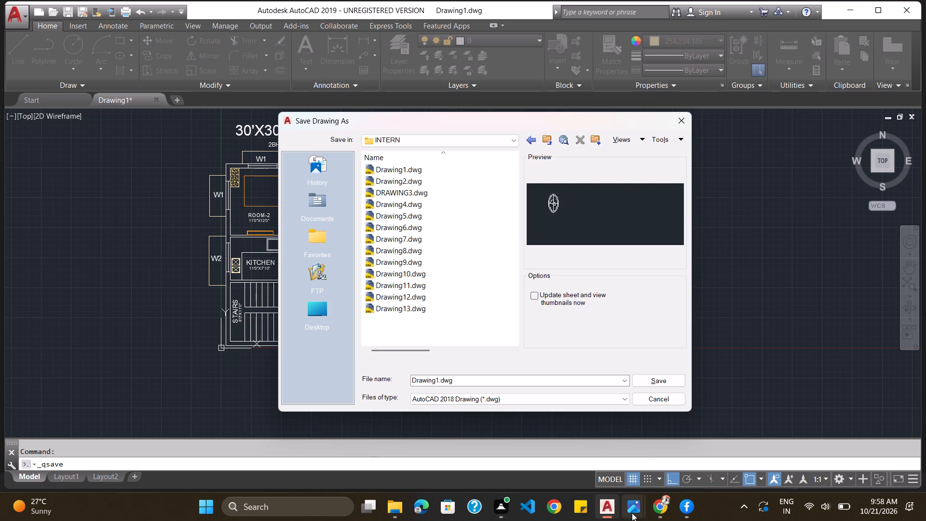
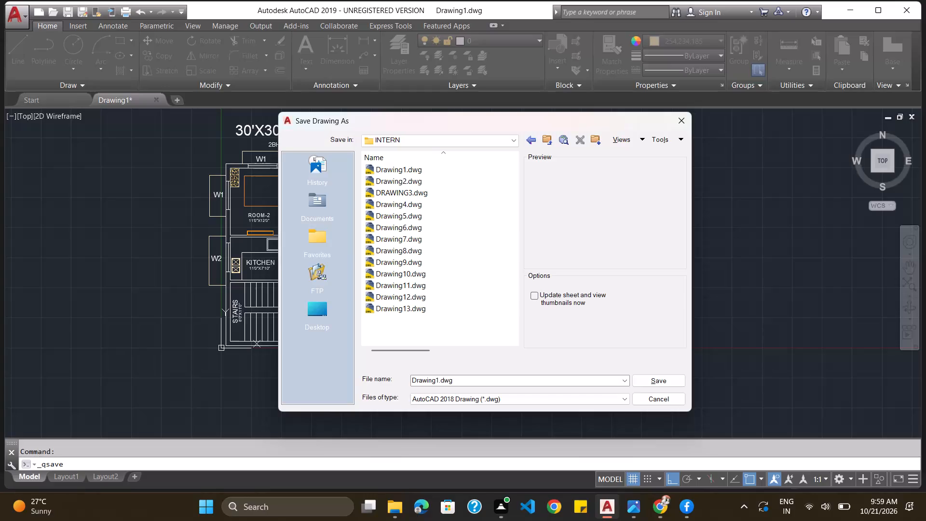
Save the drawing as Drawing14.dwg in the INTERN folder.
{"action": "left_click", "coordinate": [438, 379]}
{"action": "left_click", "coordinate": [439, 380]}
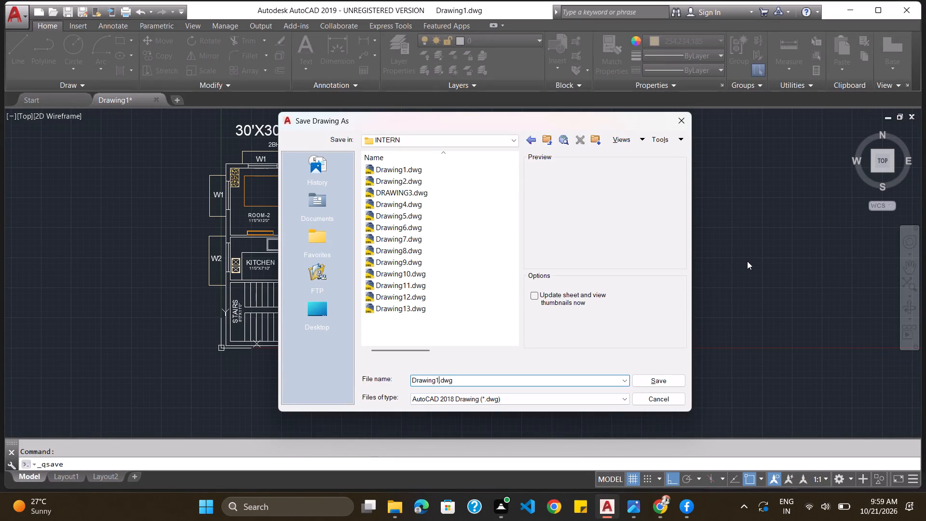
{"action": "key", "text": "4"}
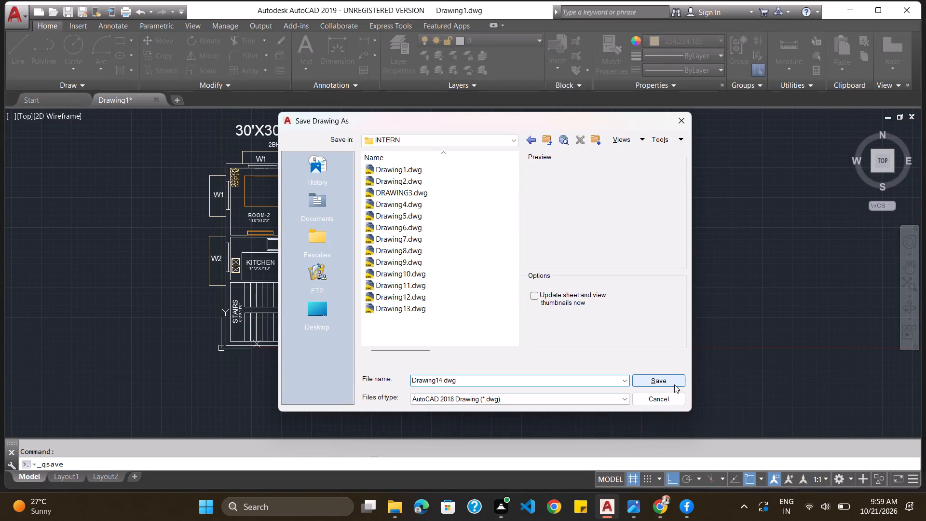
{"action": "left_click", "coordinate": [674, 382]}
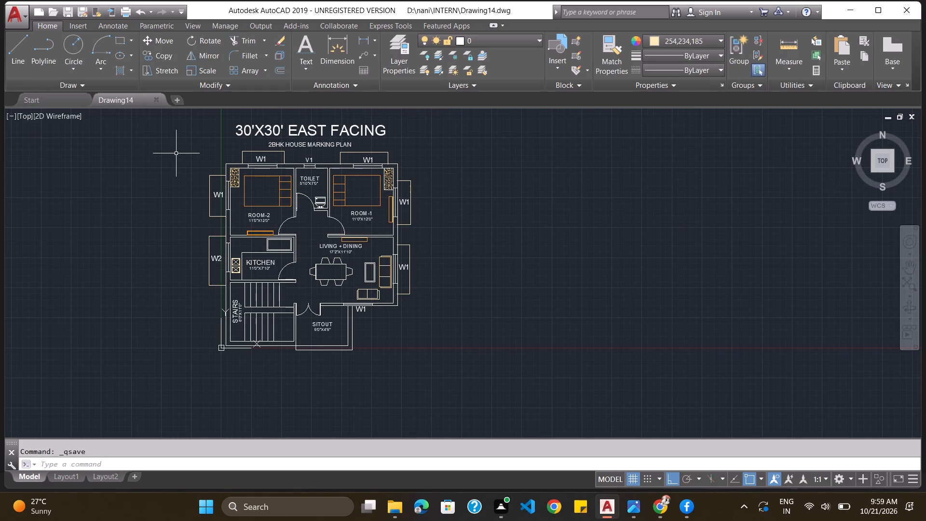
Apply a plot setup to the layout using Microsoft Print to PDF, A4 paper and a plot window around the whole plan and title.
{"action": "key", "text": "ctrl+p"}
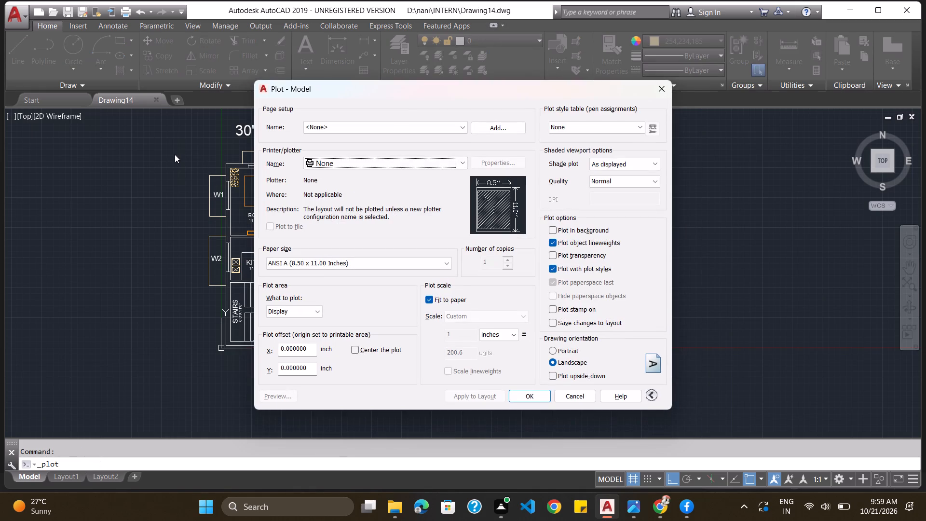
{"action": "left_click", "coordinate": [365, 162]}
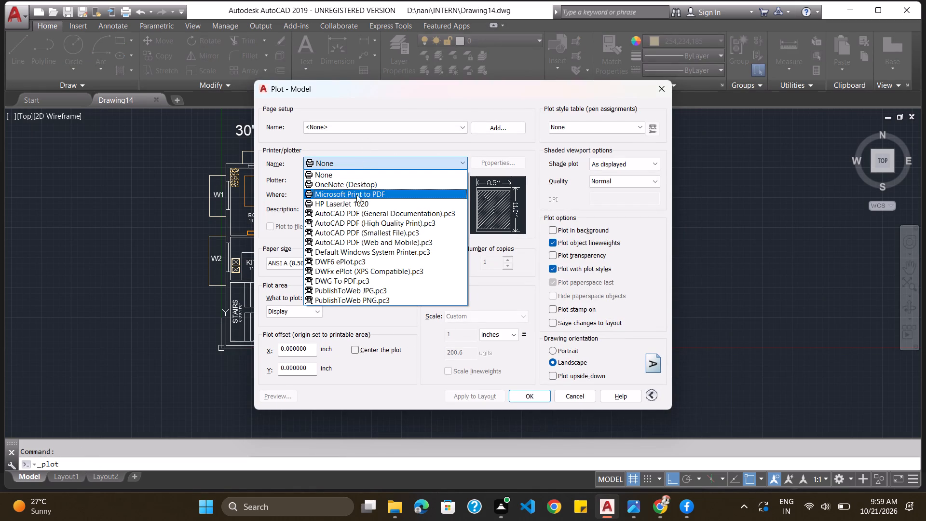
{"action": "left_click", "coordinate": [356, 196]}
{"action": "left_click", "coordinate": [347, 266]}
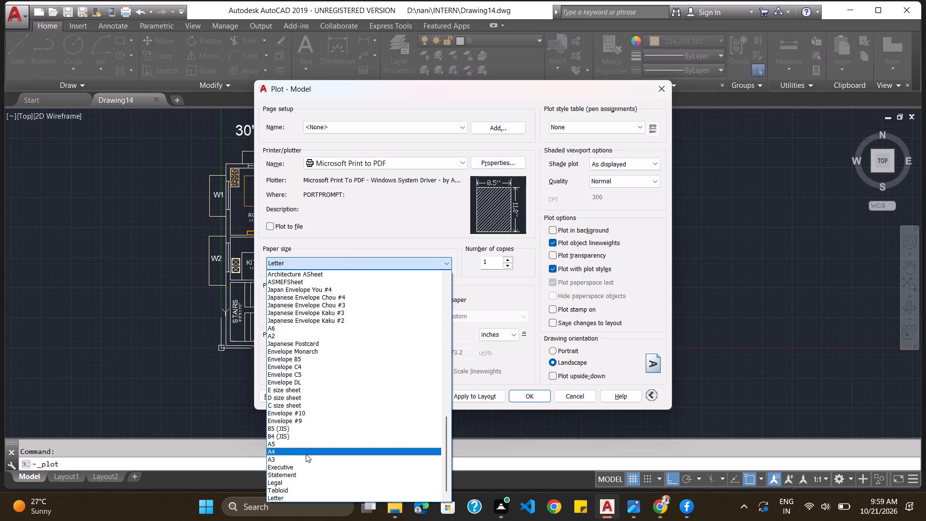
{"action": "left_click", "coordinate": [306, 452]}
{"action": "left_click", "coordinate": [309, 314]}
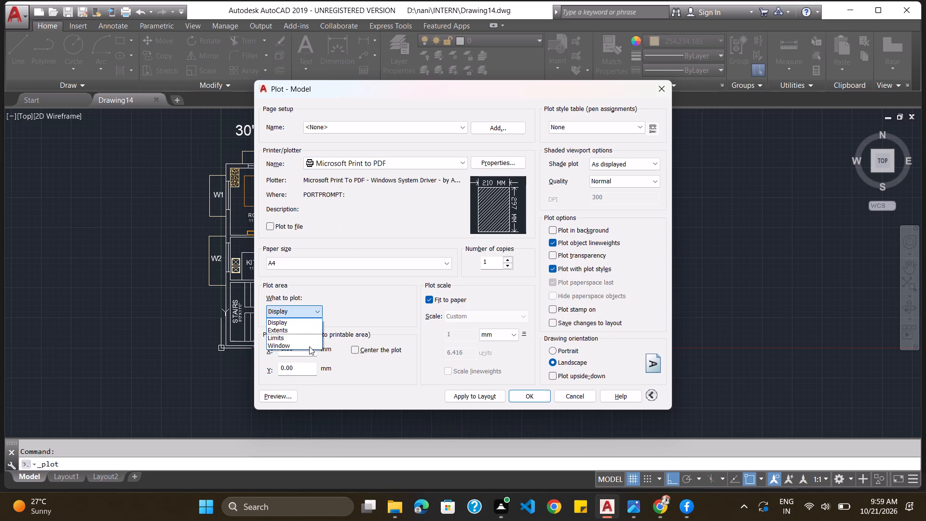
{"action": "left_click", "coordinate": [308, 346]}
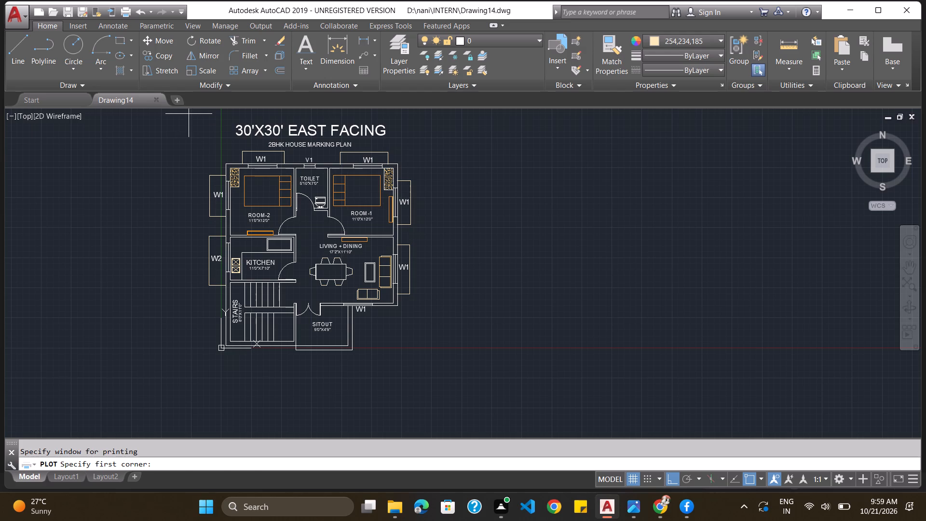
{"action": "left_click_drag", "start_coordinate": [189, 114], "coordinate": [414, 324]}
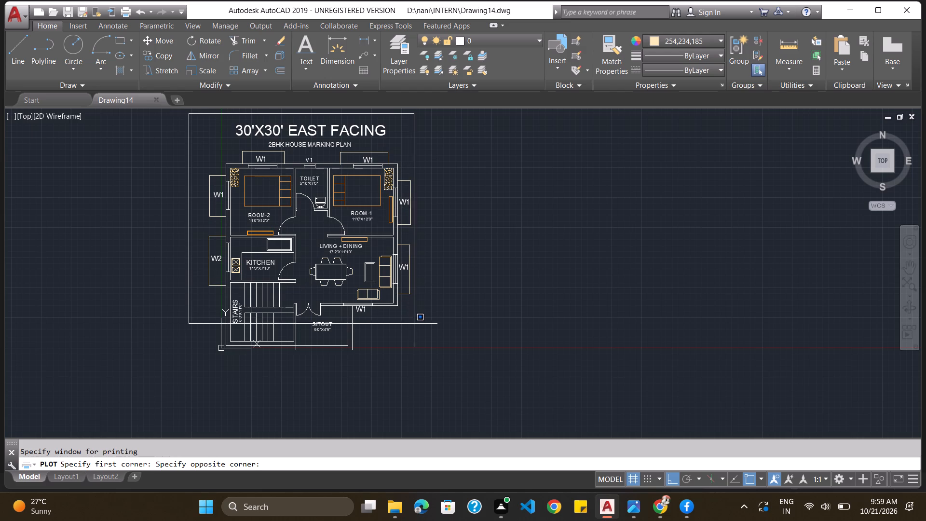
{"action": "left_click_drag", "start_coordinate": [414, 324], "coordinate": [423, 363]}
{"action": "left_click", "coordinate": [423, 363]}
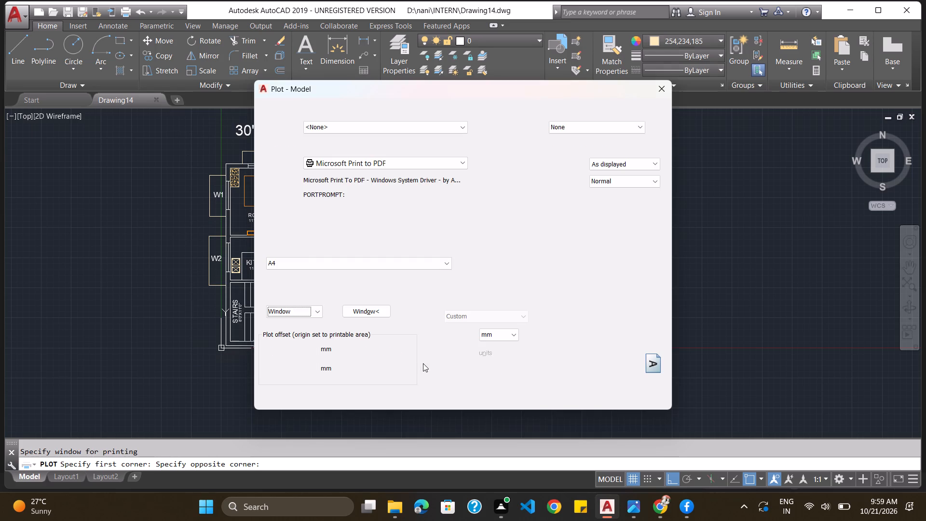
{"action": "left_click", "coordinate": [493, 395]}
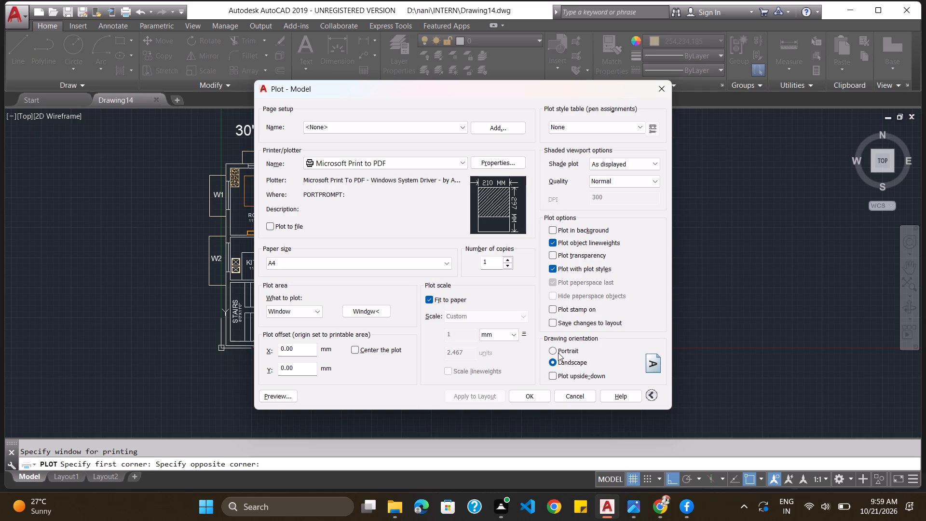
Preview the A4 plot of the house plan, and close the plot setup without plotting.
{"action": "left_click", "coordinate": [286, 395]}
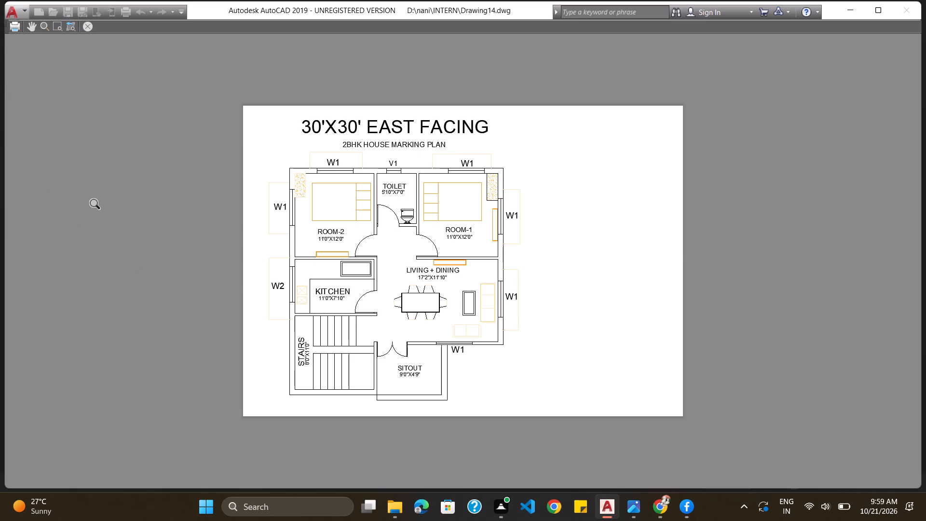
{"action": "left_click", "coordinate": [86, 28]}
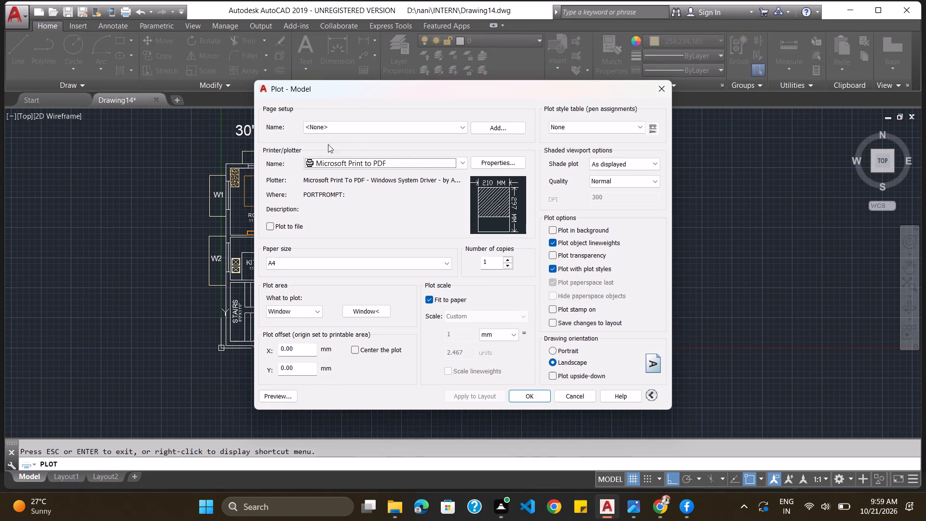
{"action": "left_click", "coordinate": [659, 95]}
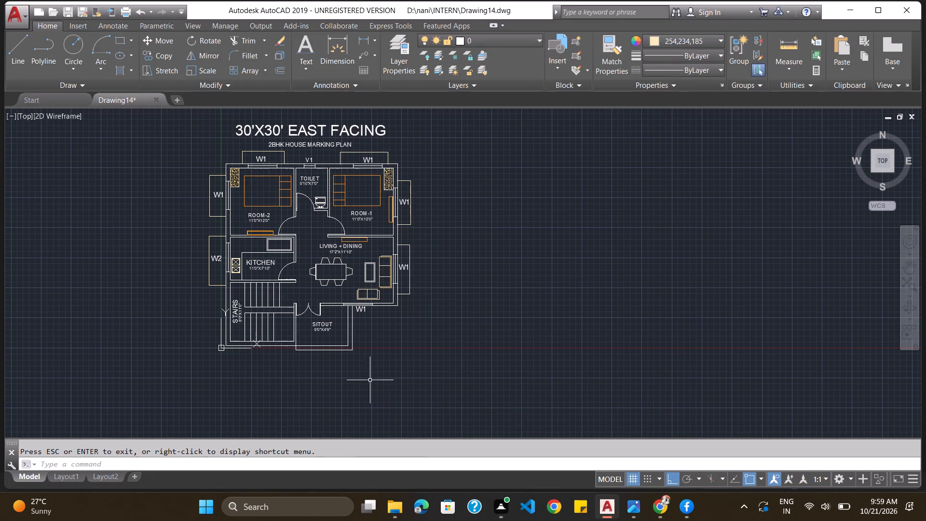
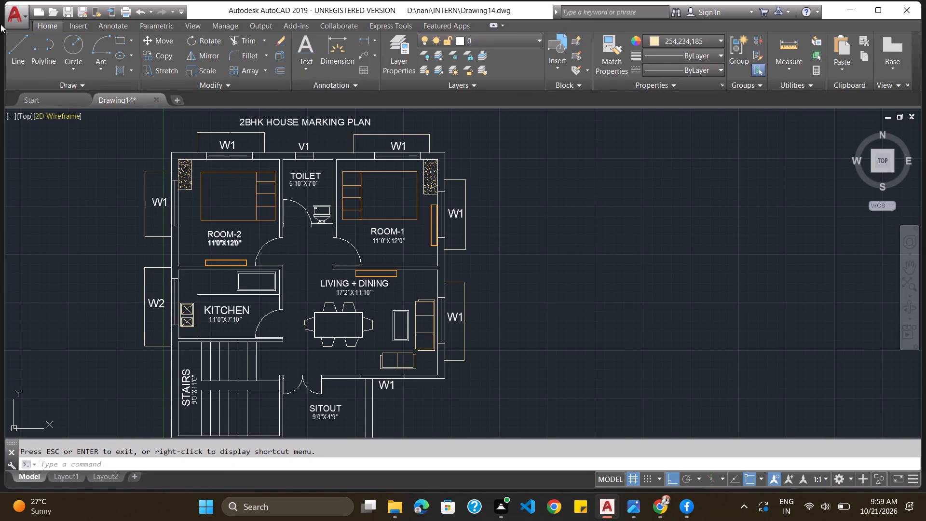
Draw a rectangle outlining the hatched area in the north-west corner of Room-2.
{"action": "left_click", "coordinate": [122, 42]}
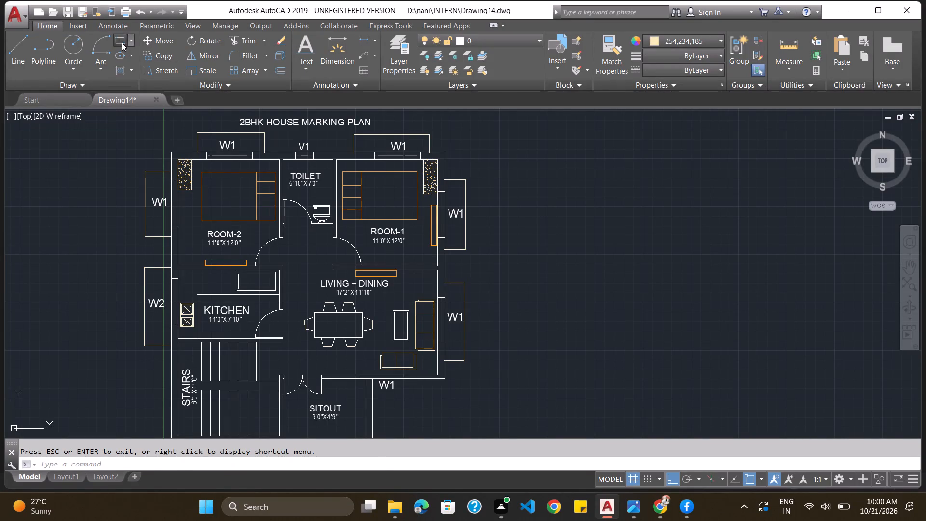
{"action": "scroll", "coordinate": [143, 128], "scroll_direction": "up", "scroll_amount": 4}
{"action": "scroll", "coordinate": [414, 183], "scroll_direction": "down", "scroll_amount": 2}
{"action": "scroll", "coordinate": [401, 253], "scroll_direction": "up", "scroll_amount": 1}
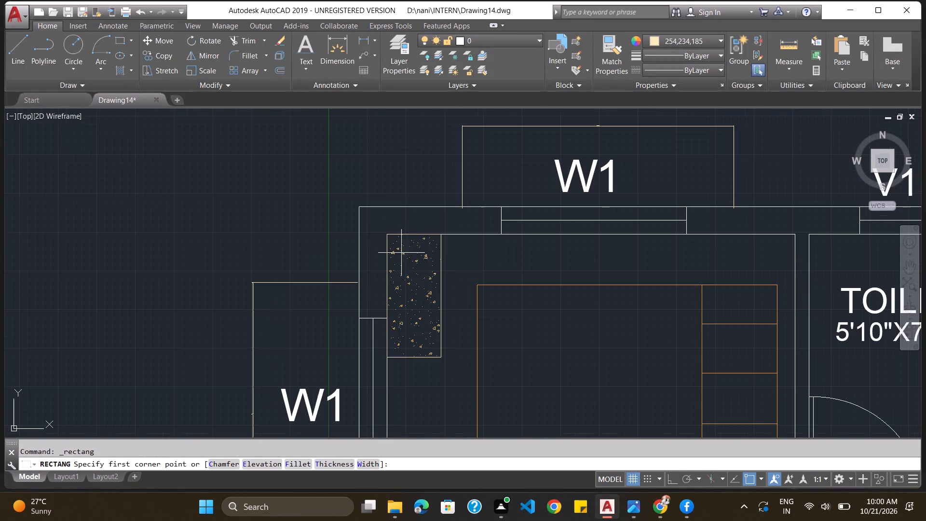
{"action": "left_click", "coordinate": [385, 234]}
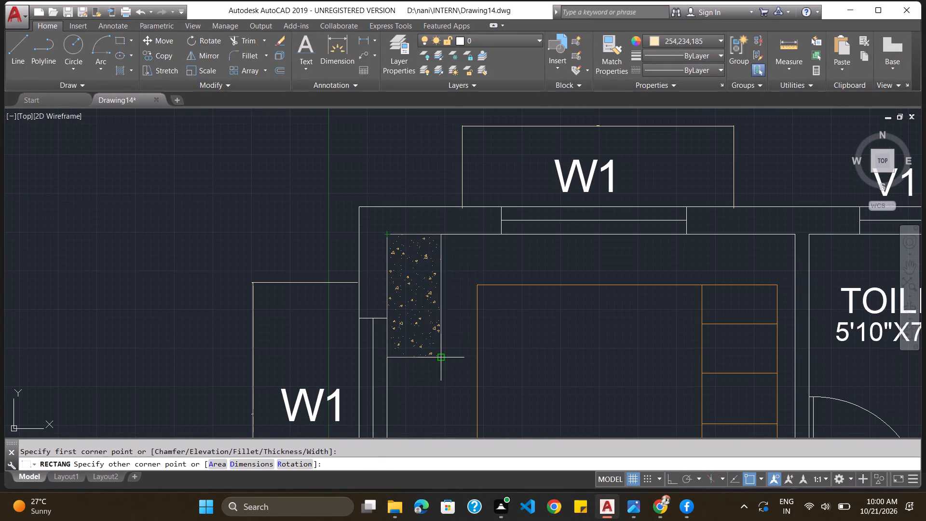
{"action": "left_click", "coordinate": [441, 357]}
{"action": "scroll", "coordinate": [474, 224], "scroll_direction": "down", "scroll_amount": 5}
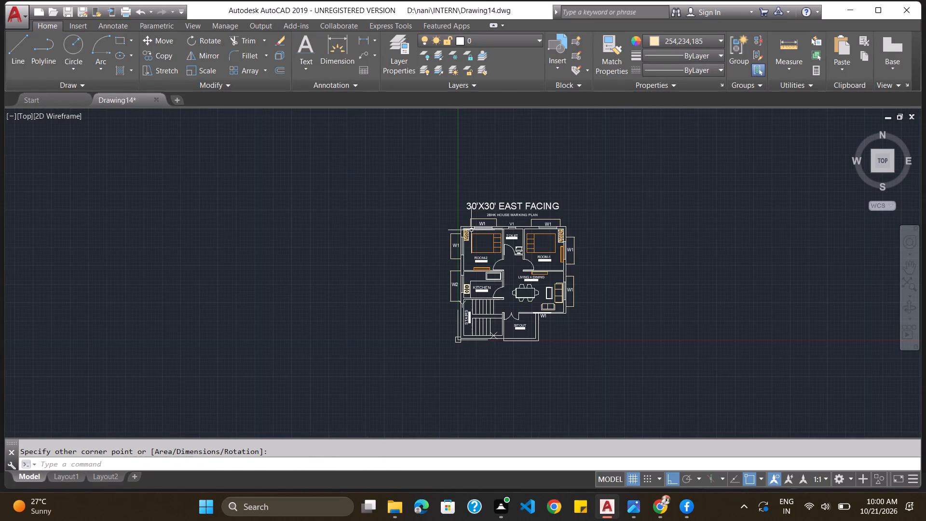
{"action": "scroll", "coordinate": [602, 230], "scroll_direction": "up", "scroll_amount": 3}
{"action": "scroll", "coordinate": [326, 264], "scroll_direction": "down", "scroll_amount": 2}
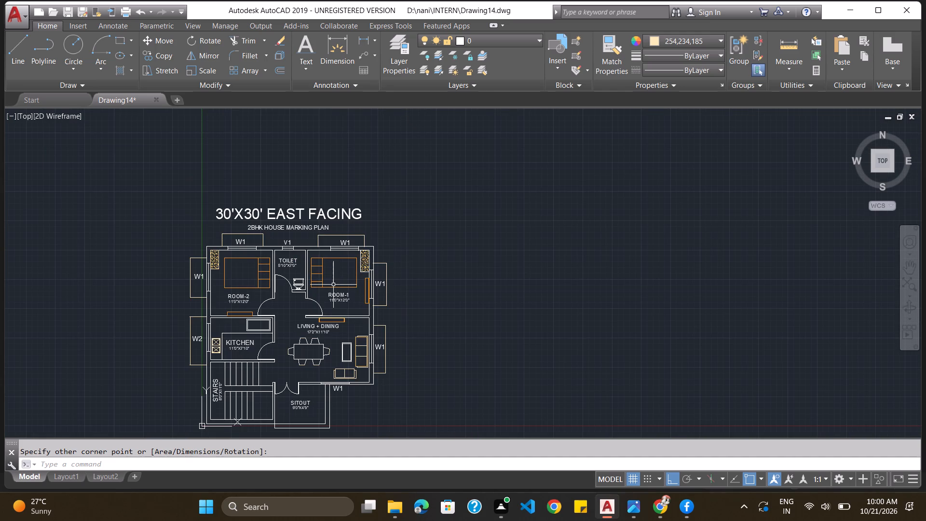
Save the Drawing14 drawing with the new outline.
{"action": "key", "text": "ctrl+s"}
Turn off log file recording with the LOGFILEOFF command.
{"action": "left_click", "coordinate": [287, 468]}
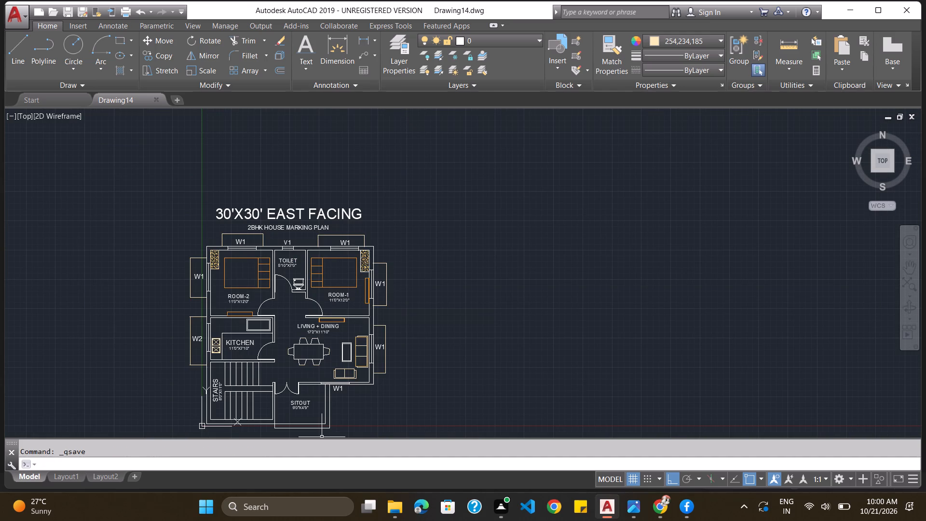
{"action": "key", "text": "l"}
{"action": "type", "text": "OGFILR"}
{"action": "key", "text": "BackSpace"}
{"action": "key", "text": "e"}
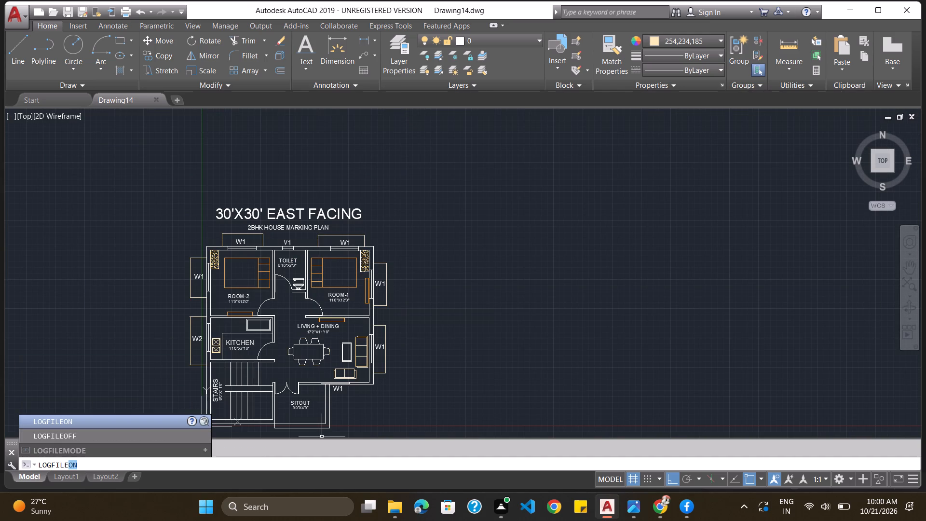
{"action": "left_click", "coordinate": [87, 436]}
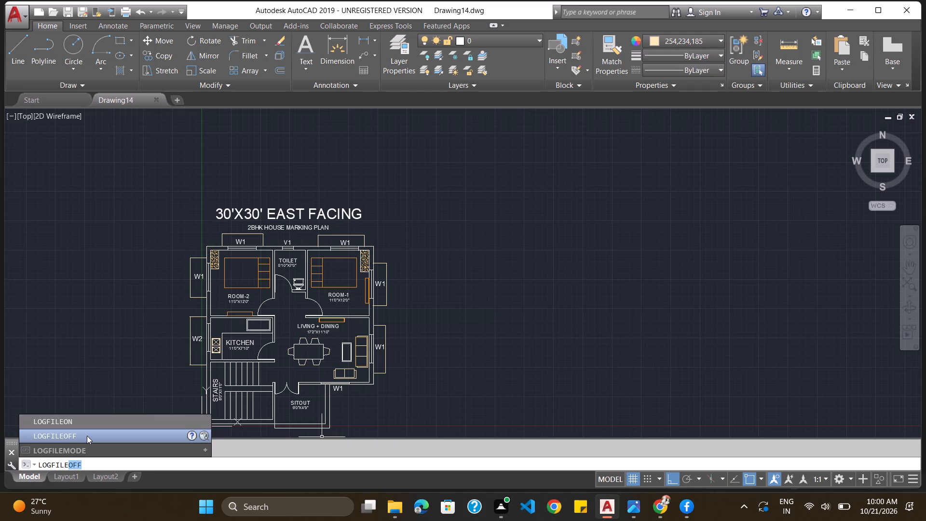
Save Drawing14 again before plotting, with the whole plan in view.
{"action": "scroll", "coordinate": [217, 236], "scroll_direction": "down", "scroll_amount": 2}
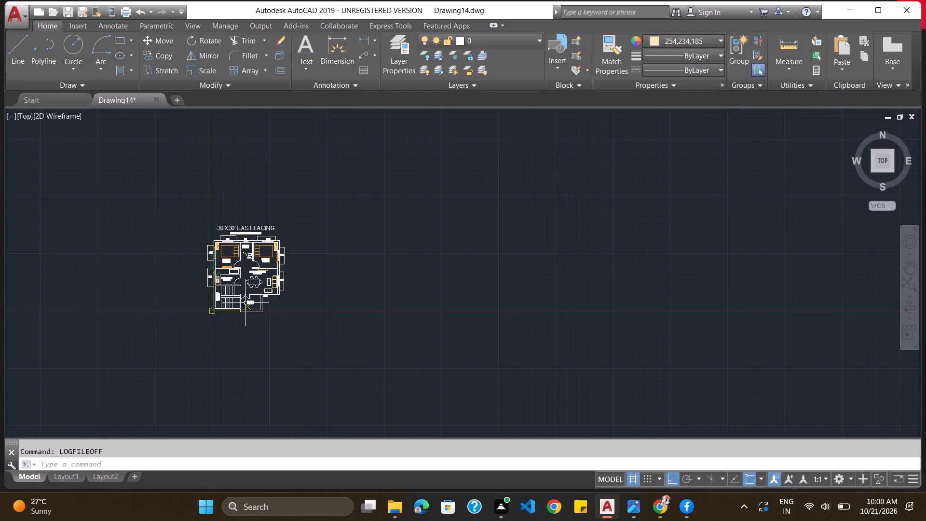
{"action": "scroll", "coordinate": [245, 303], "scroll_direction": "up", "scroll_amount": 2}
{"action": "scroll", "coordinate": [239, 287], "scroll_direction": "down", "scroll_amount": 1}
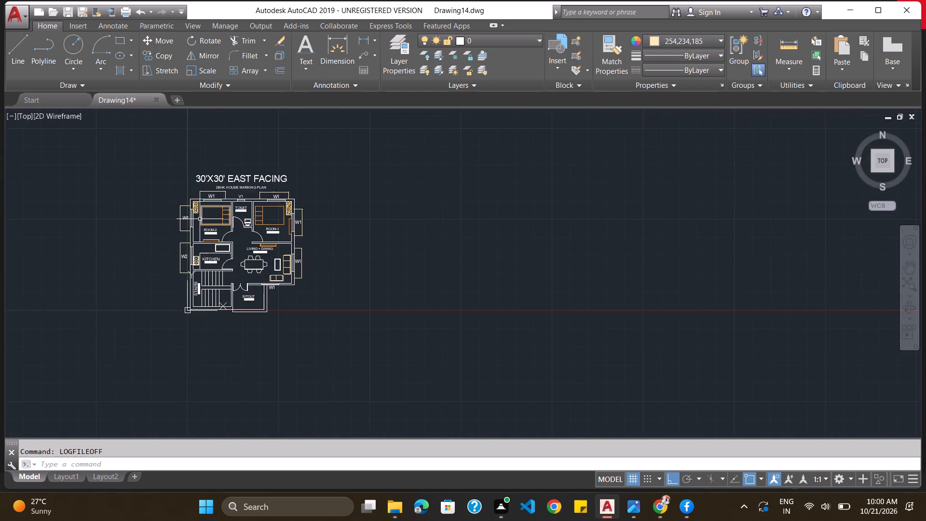
{"action": "scroll", "coordinate": [200, 219], "scroll_direction": "up", "scroll_amount": 1}
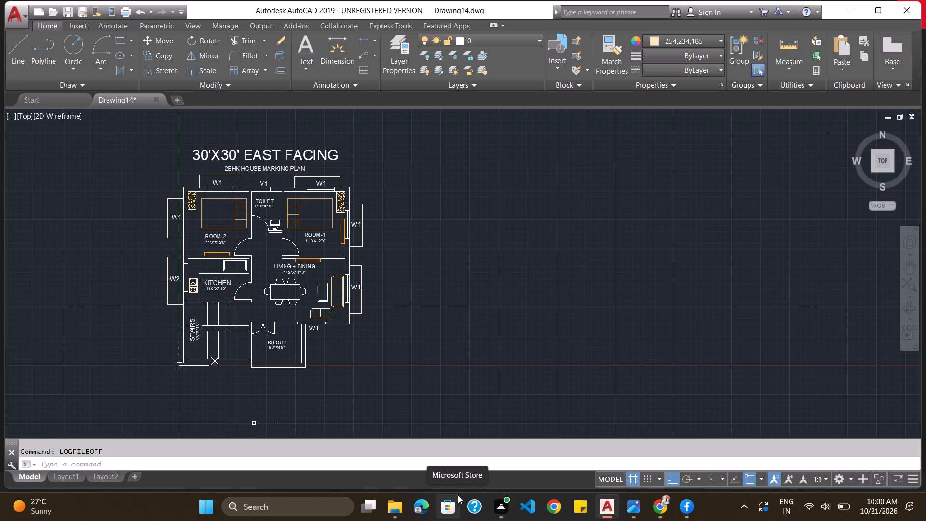
{"action": "key", "text": "ctrl+s"}
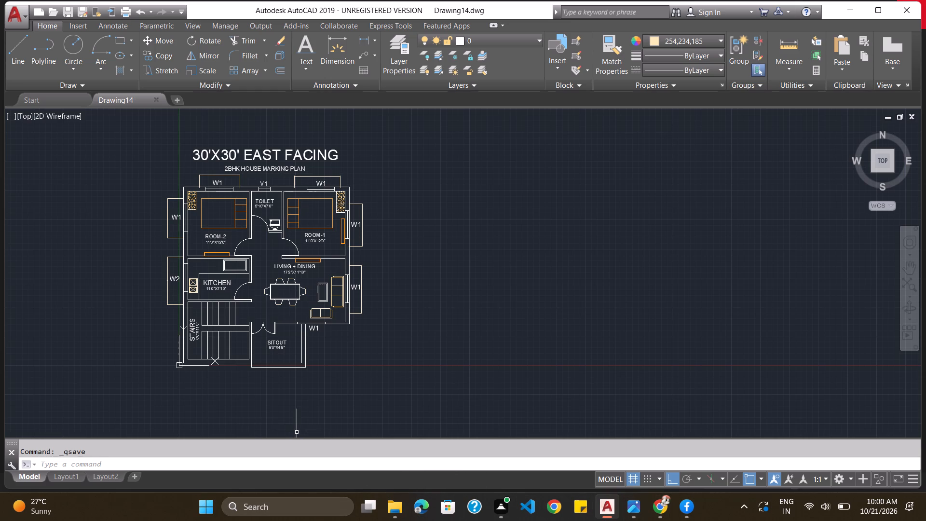
Preview the landscape A4 plot of the house plan with Microsoft Print to PDF, and return to the plot settings.
{"action": "key", "text": "ctrl+p"}
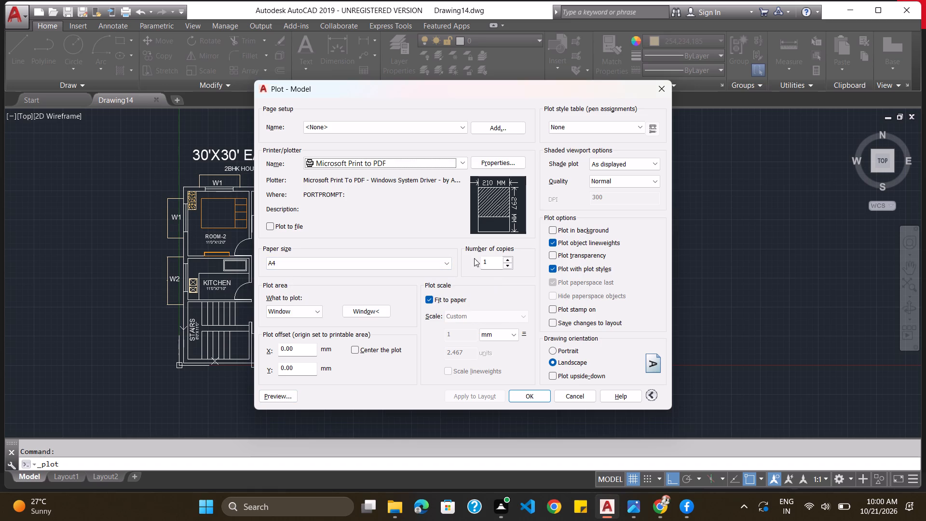
{"action": "left_click", "coordinate": [279, 394]}
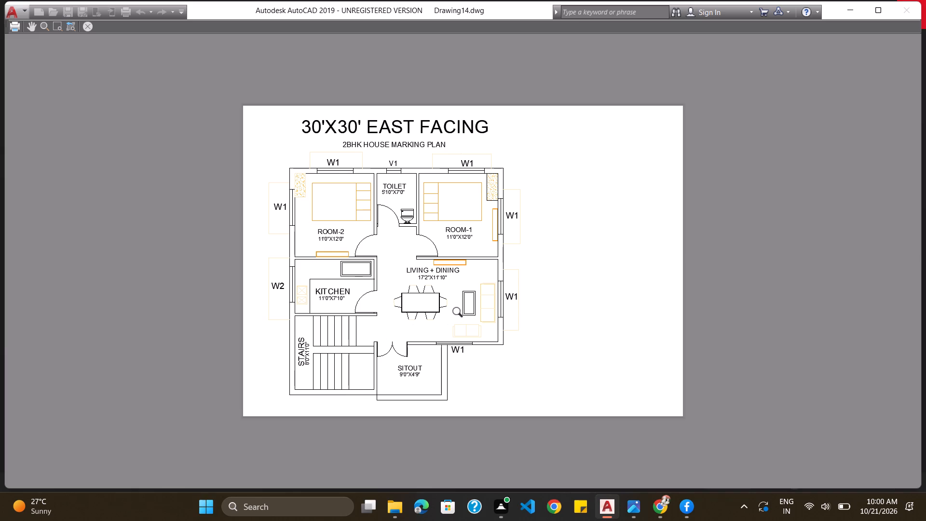
{"action": "left_click", "coordinate": [83, 25]}
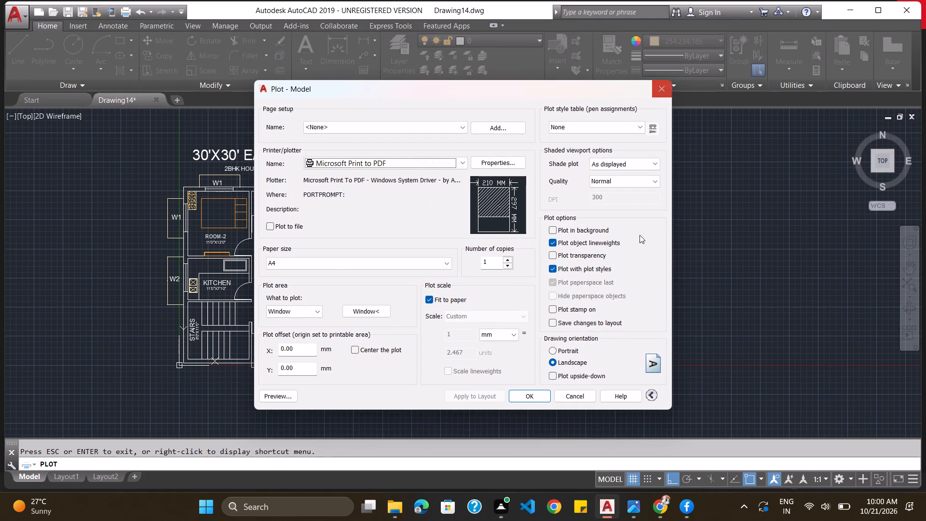
{"action": "left_click", "coordinate": [260, 398]}
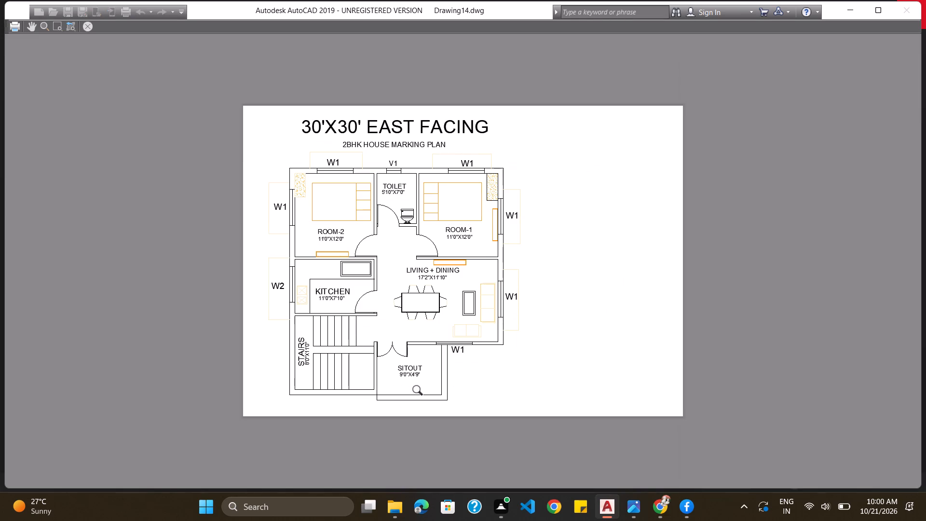
{"action": "left_click", "coordinate": [450, 354]}
{"action": "left_click", "coordinate": [467, 333]}
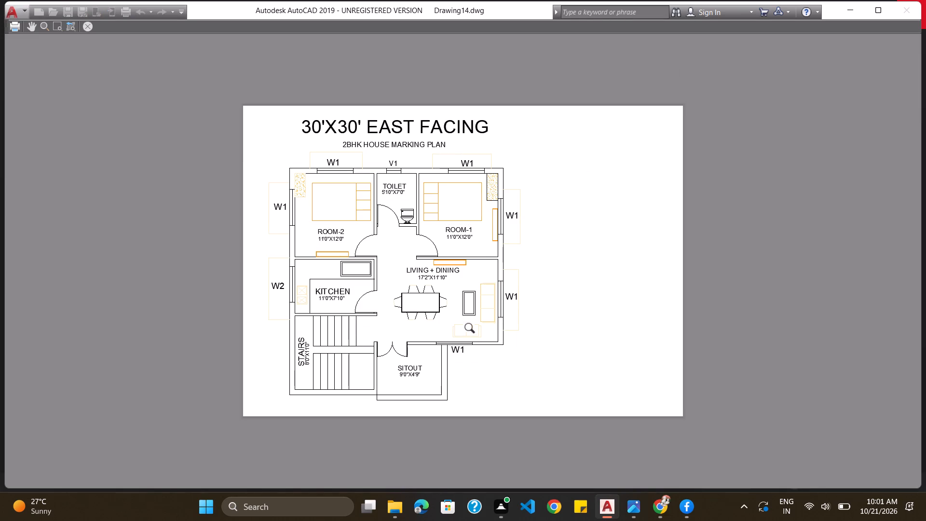
{"action": "left_click", "coordinate": [91, 27]}
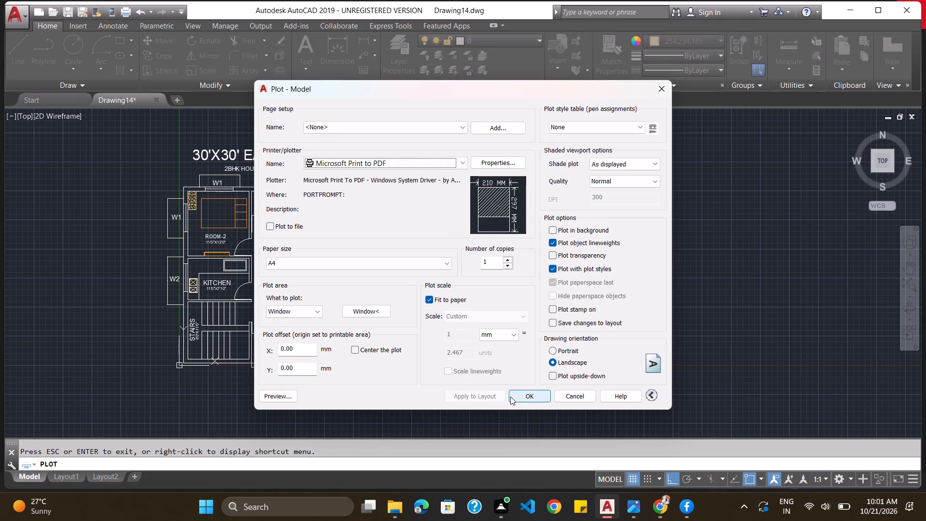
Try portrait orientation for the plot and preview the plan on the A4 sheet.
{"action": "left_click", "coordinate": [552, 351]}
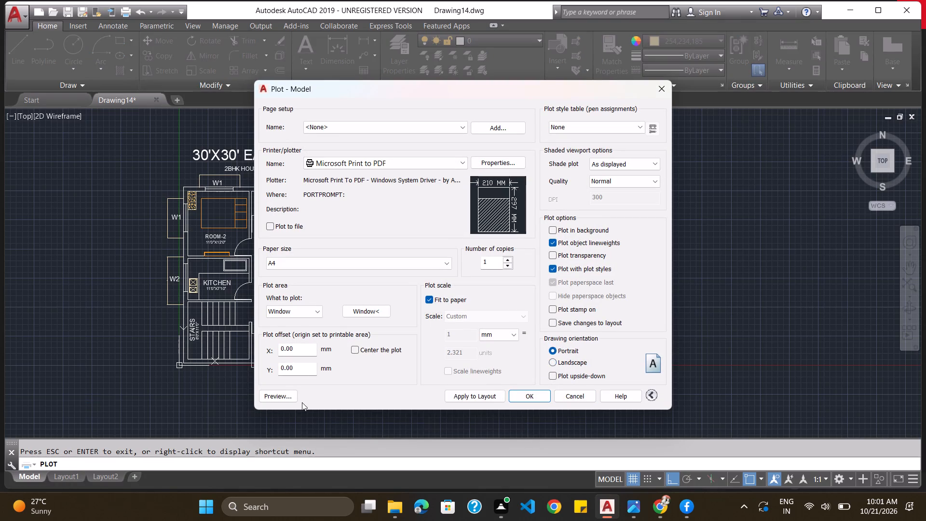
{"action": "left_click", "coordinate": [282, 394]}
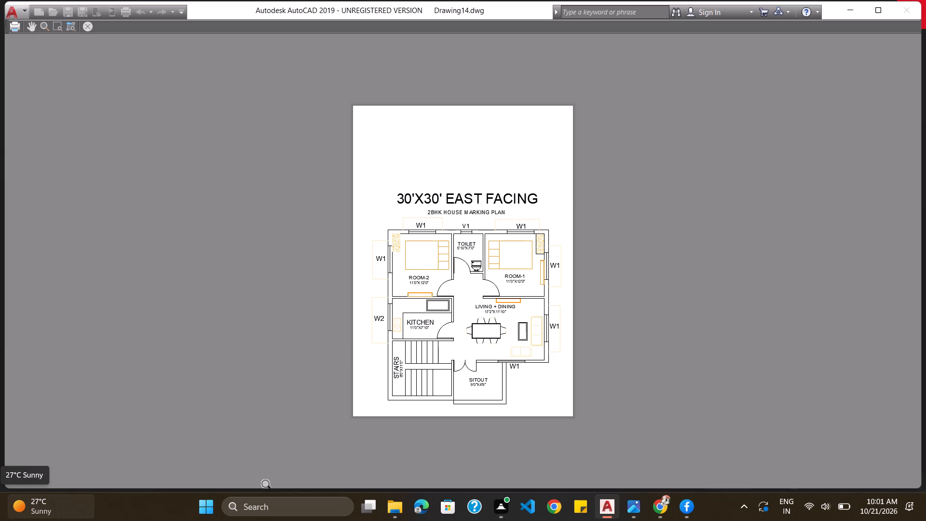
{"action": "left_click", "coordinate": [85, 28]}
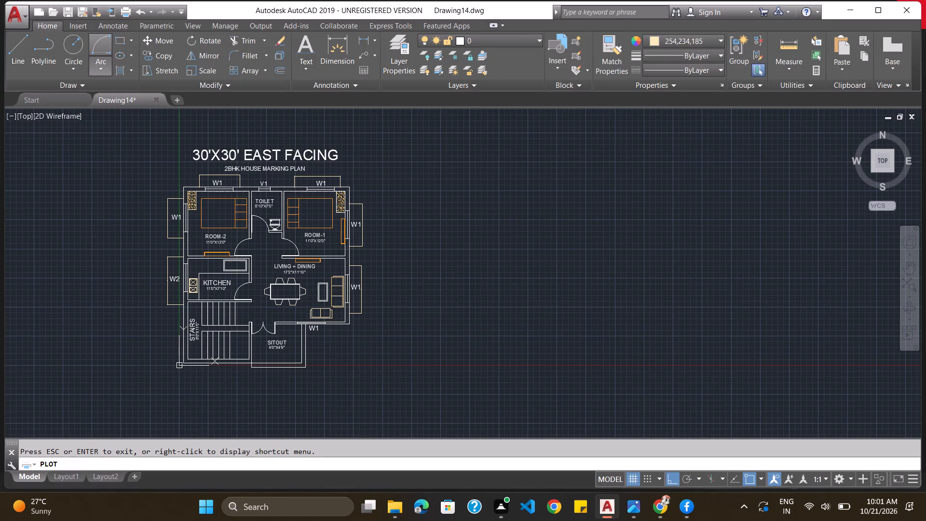
Set the plot's drawing orientation to landscape and apply the setup to the layout.
{"action": "left_click", "coordinate": [553, 365]}
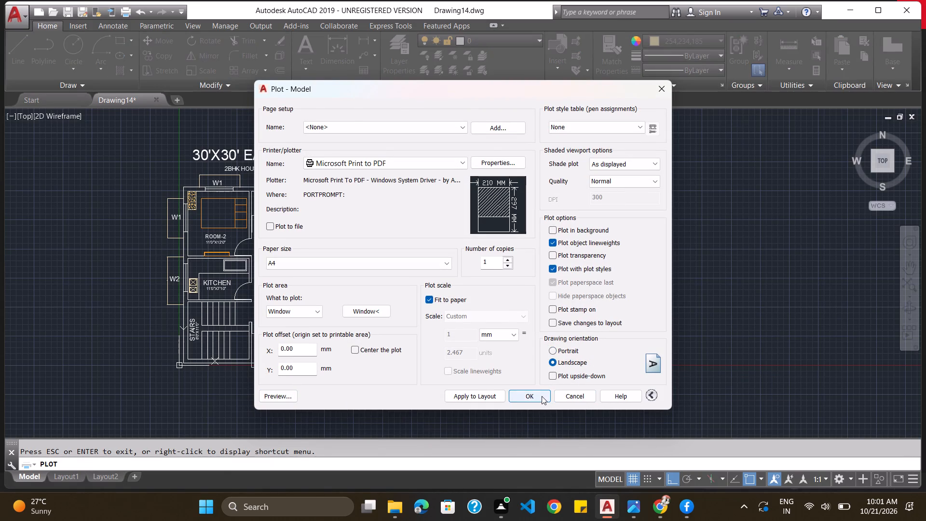
{"action": "left_click", "coordinate": [462, 401]}
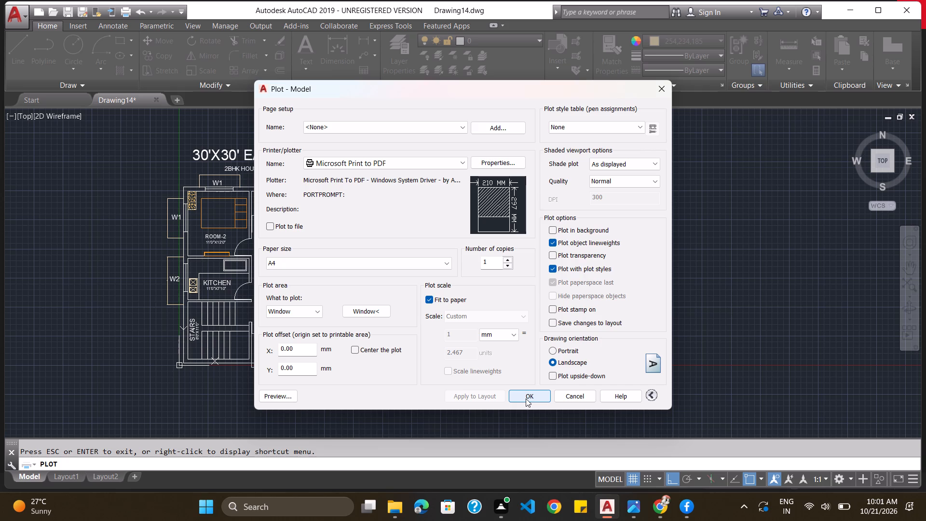
Plot the plan to a PDF named DRWING14 in the INTERN folder, and dismiss the plot notification.
{"action": "left_click", "coordinate": [526, 398]}
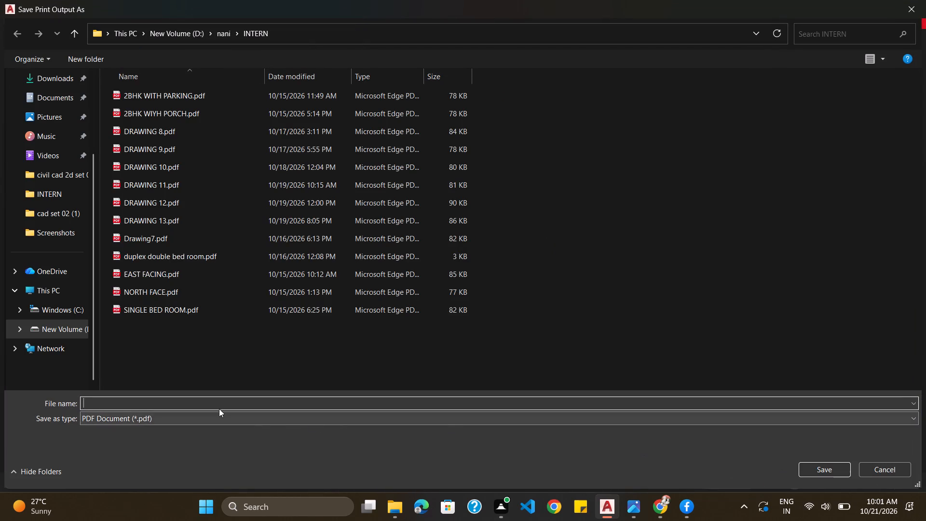
{"action": "key", "text": "d"}
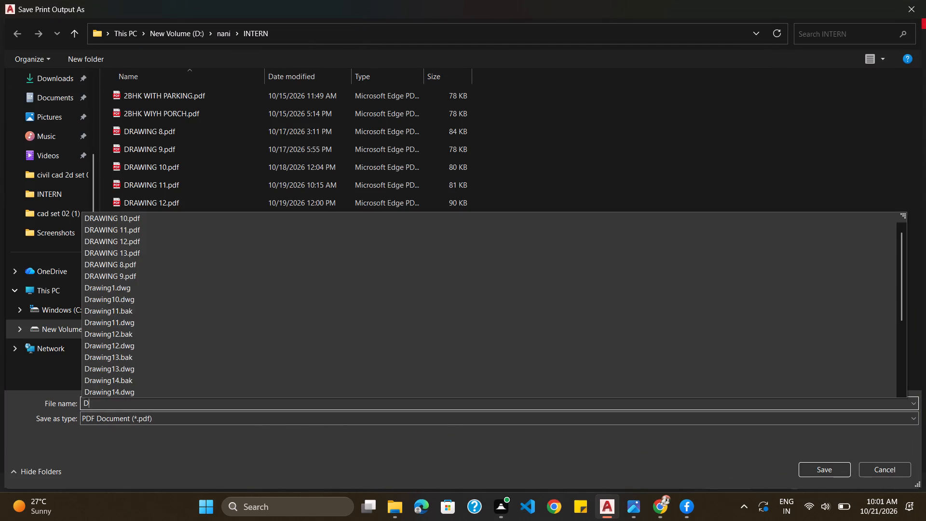
{"action": "type", "text": "RWING"}
{"action": "type", "text": "14"}
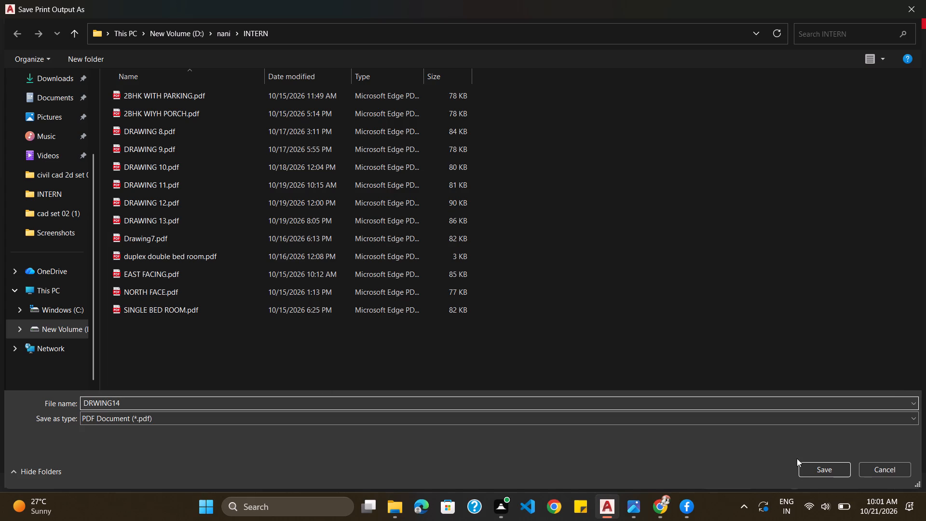
{"action": "left_click", "coordinate": [836, 468]}
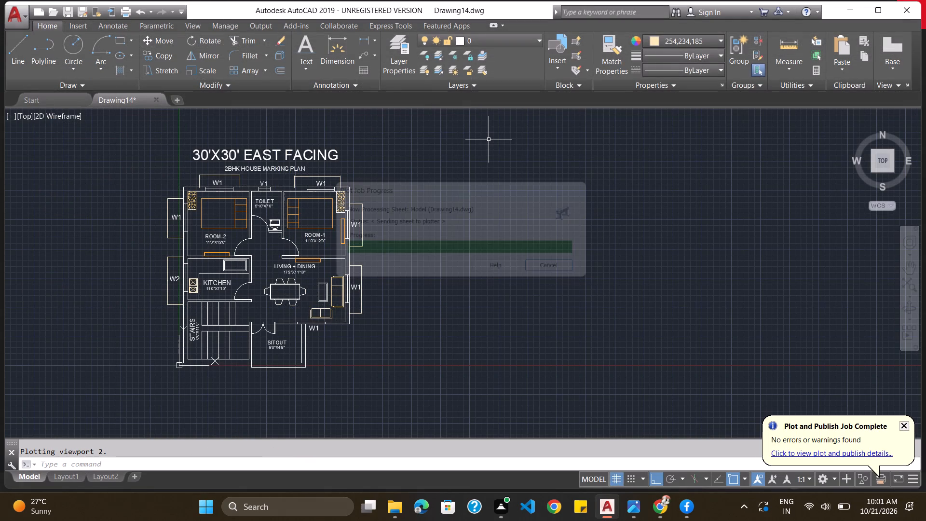
{"action": "left_click", "coordinate": [902, 426]}
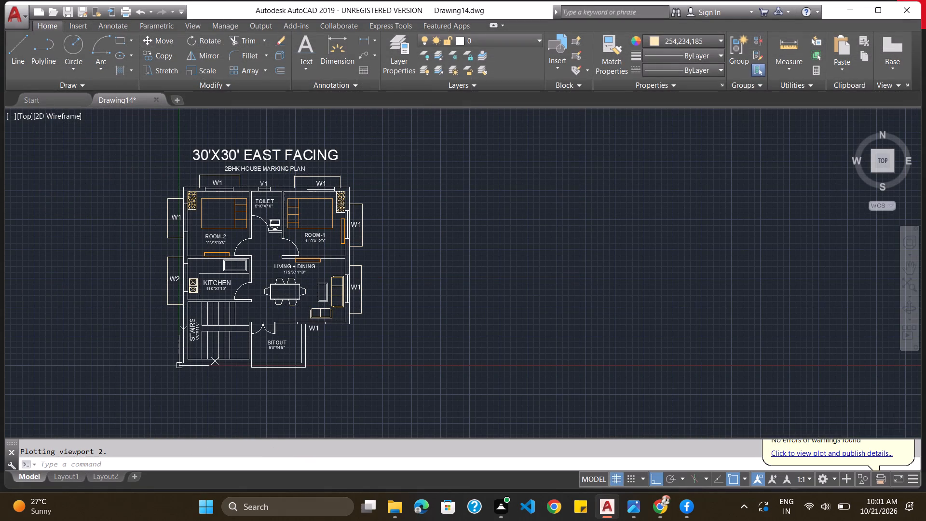